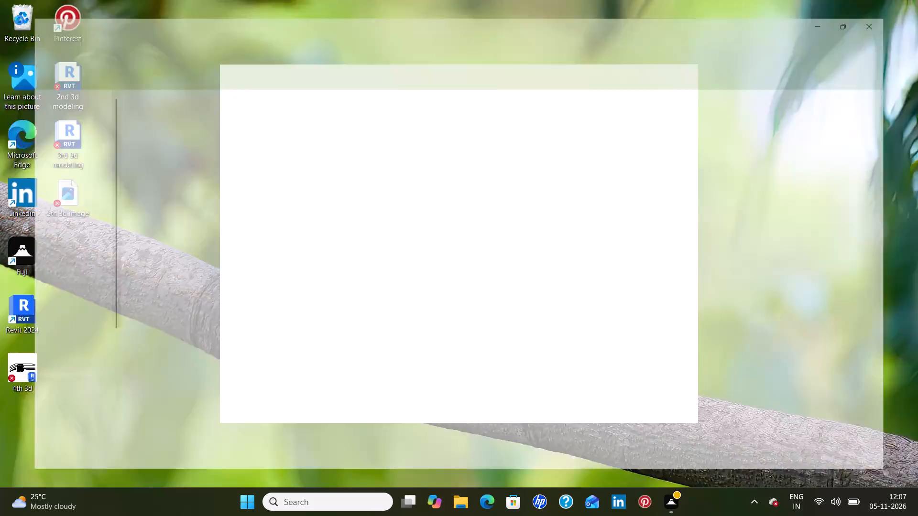
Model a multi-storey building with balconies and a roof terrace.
Permanently delete all the Revit project files and the JPG image held in the Recycle Bin.
drag(200, 103, 212, 215)
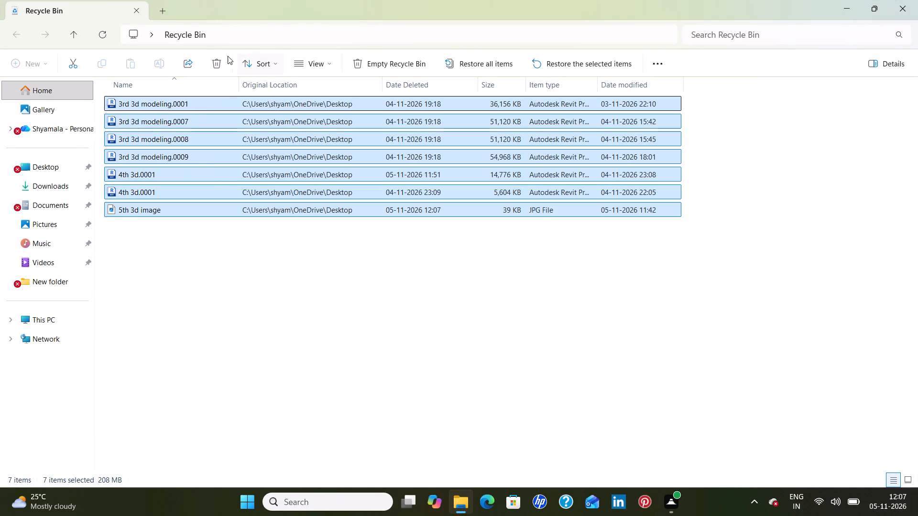
click(220, 62)
click(508, 266)
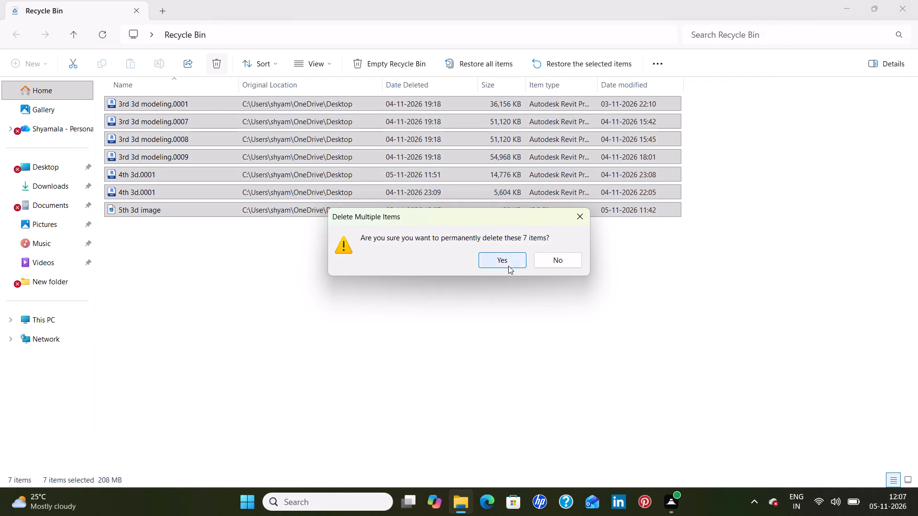
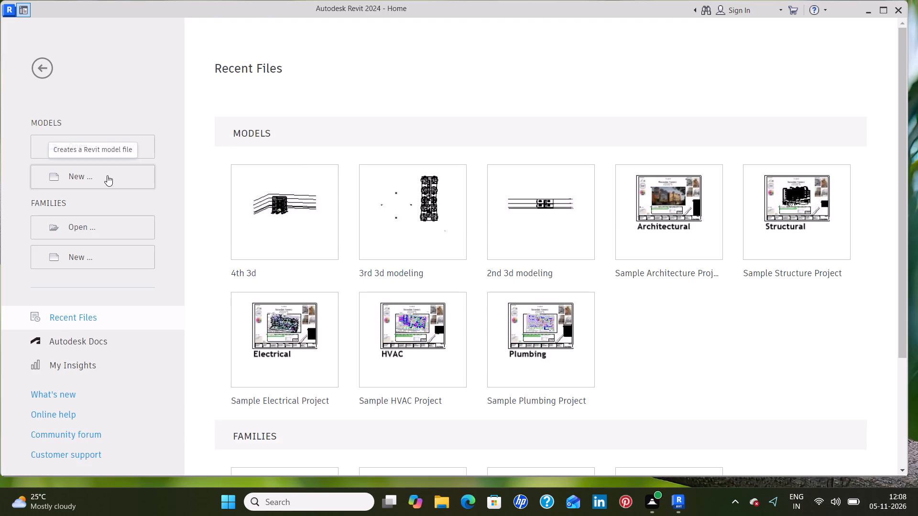
Create a new project in Revit from the default template in the English-Imperial folder and maximize the window.
click(107, 175)
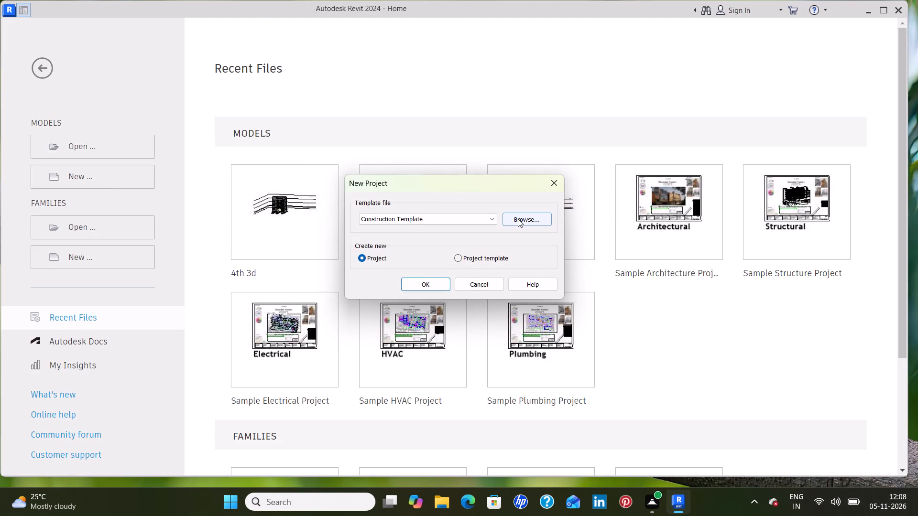
click(518, 219)
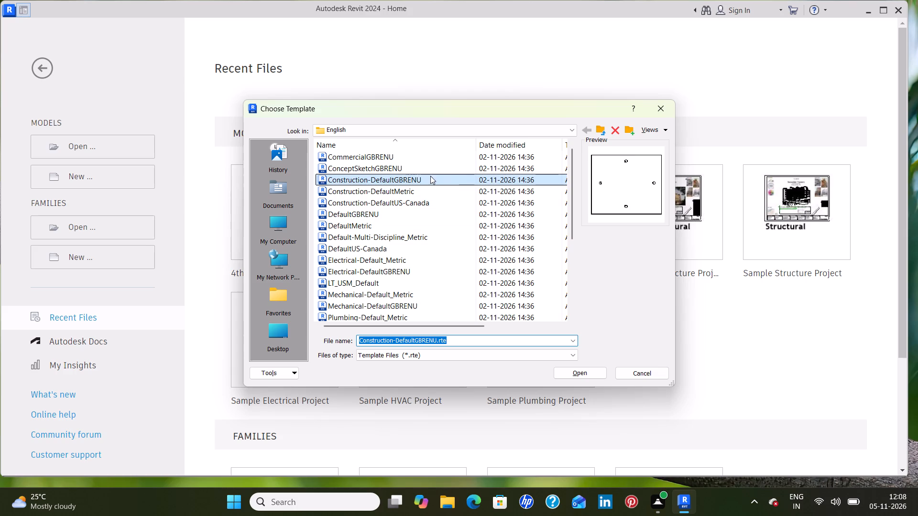
click(602, 127)
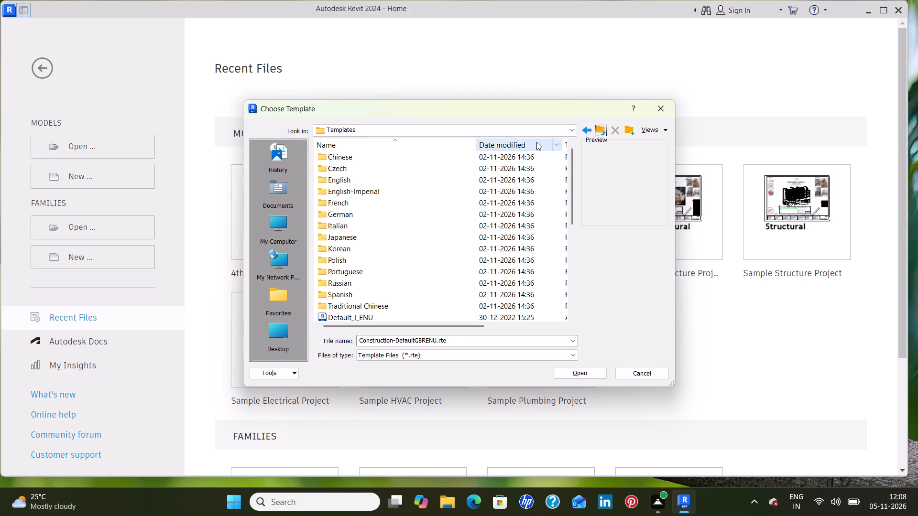
double_click(377, 192)
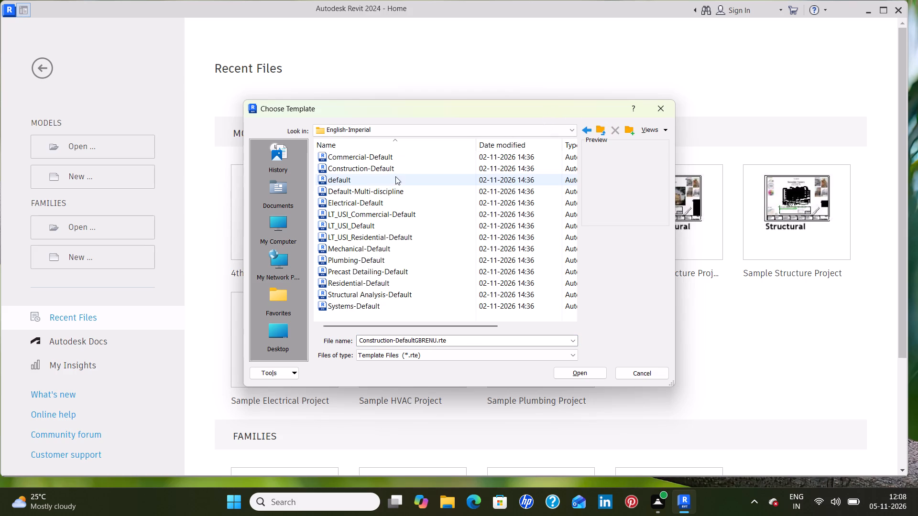
click(389, 175)
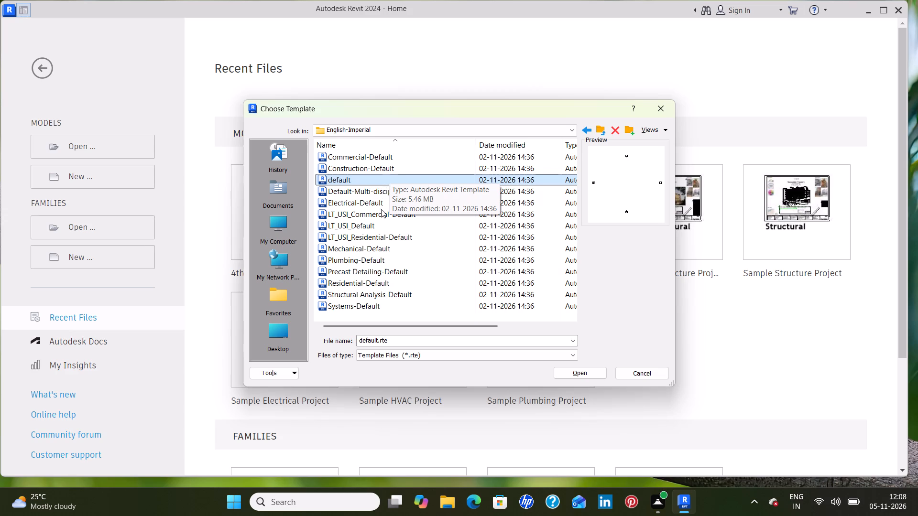
click(565, 375)
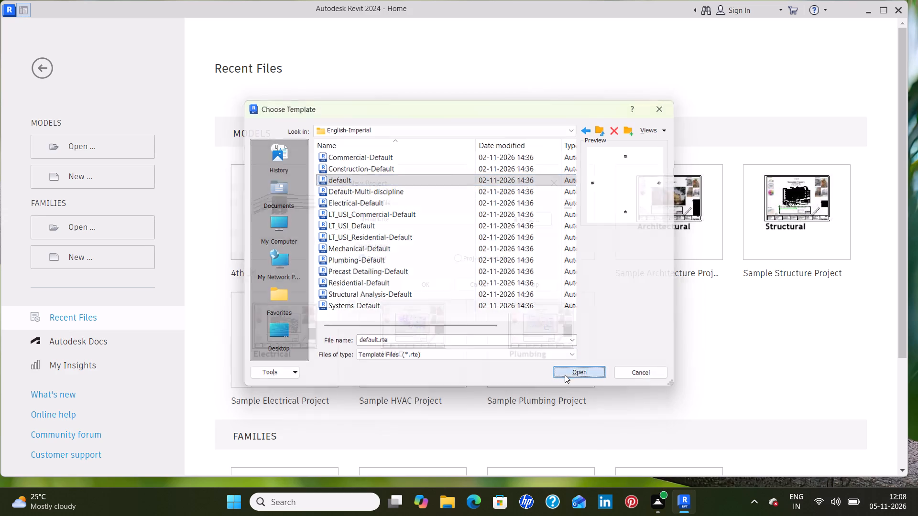
click(430, 286)
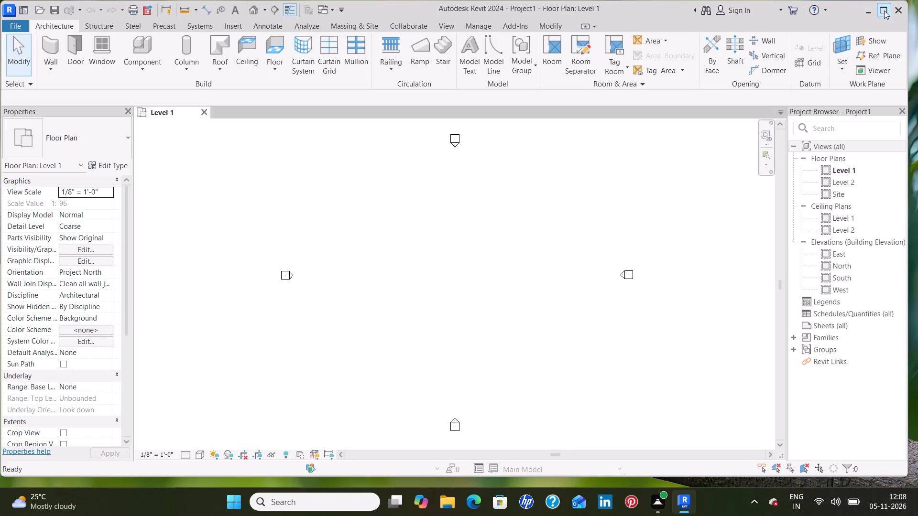
click(883, 10)
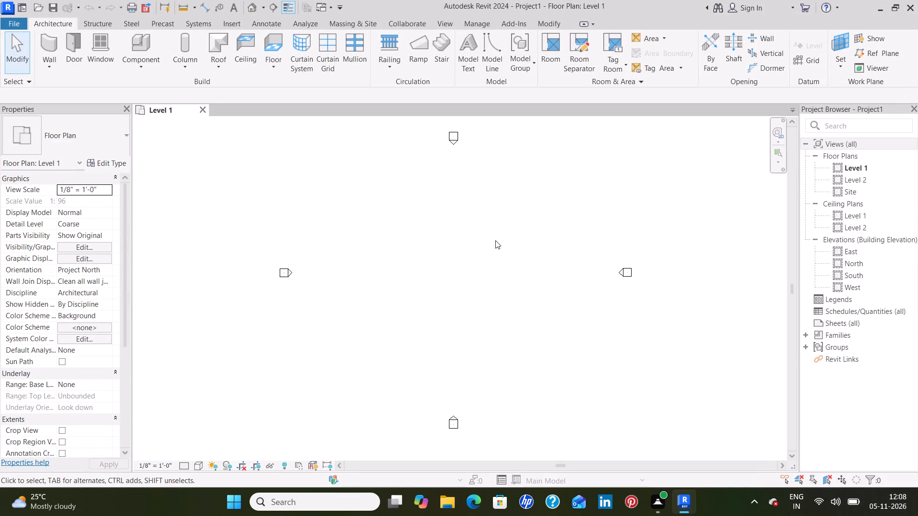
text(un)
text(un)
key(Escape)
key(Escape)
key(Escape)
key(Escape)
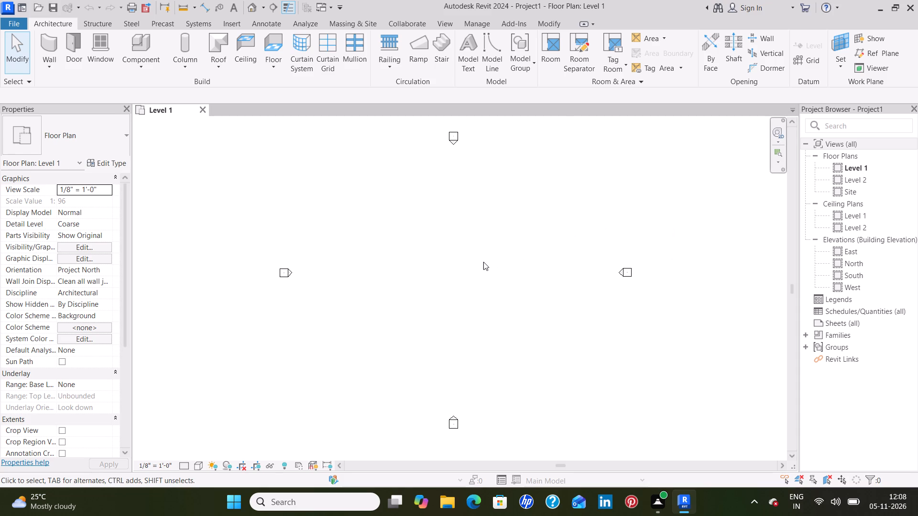
Set the project's length units to feet with the ' unit symbol.
key(u)
key(n)
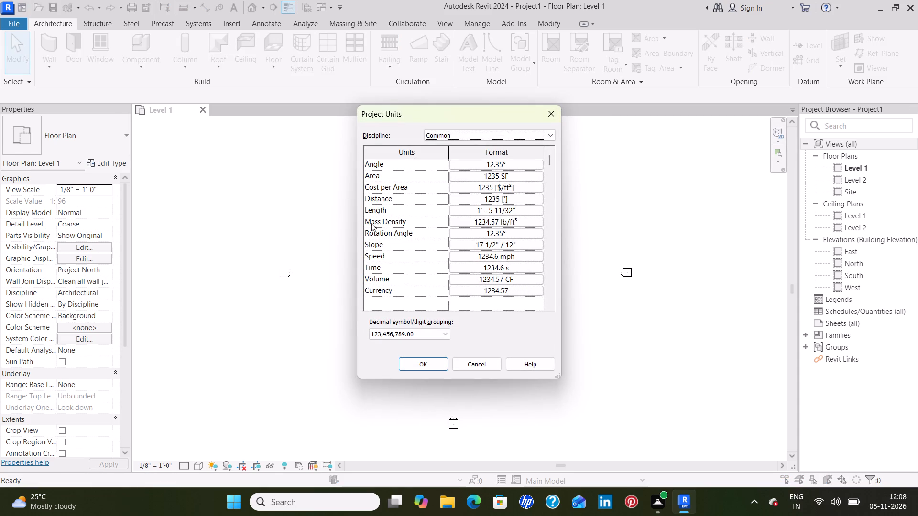
click(531, 210)
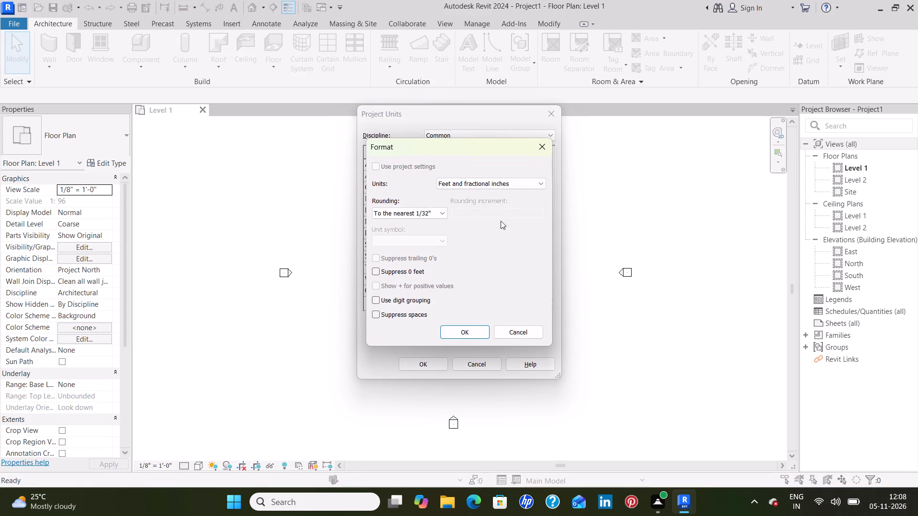
click(513, 184)
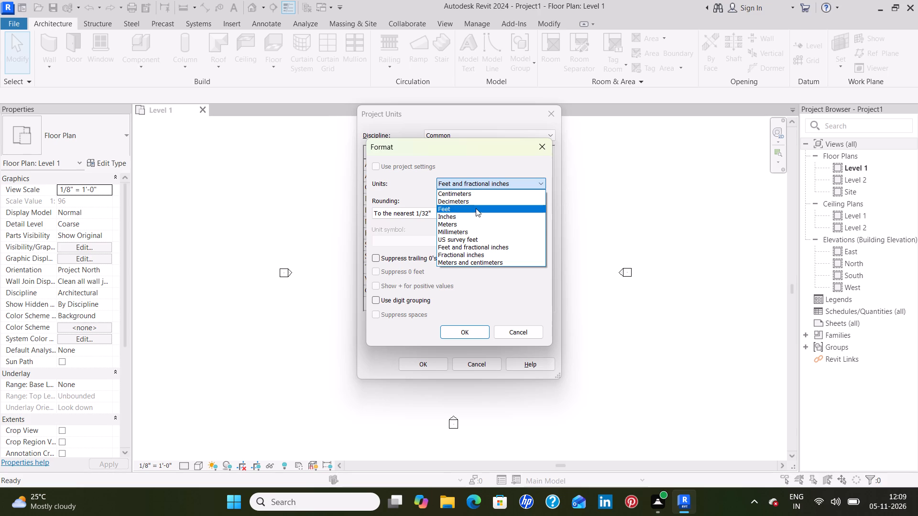
click(476, 208)
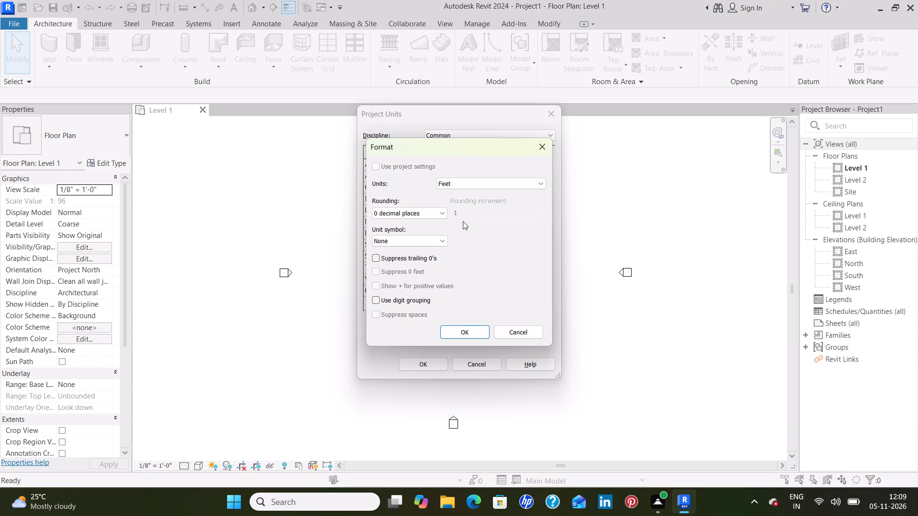
click(436, 241)
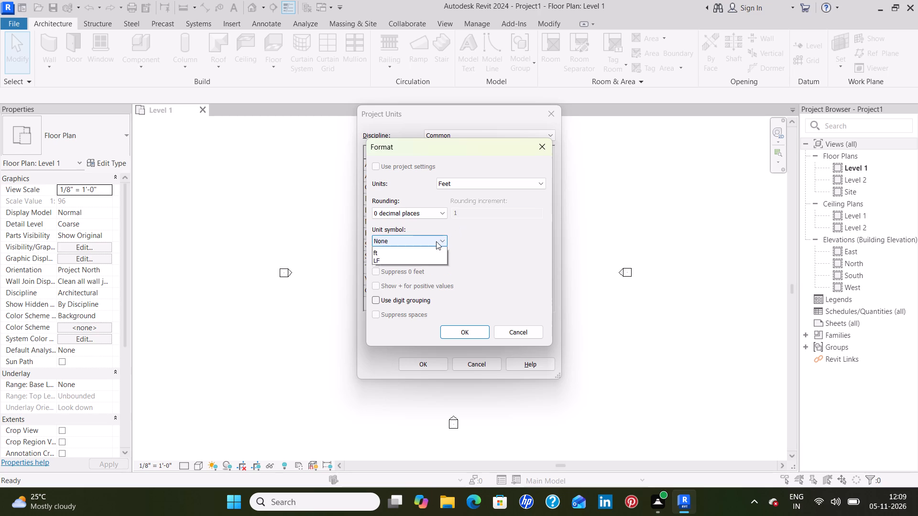
click(432, 258)
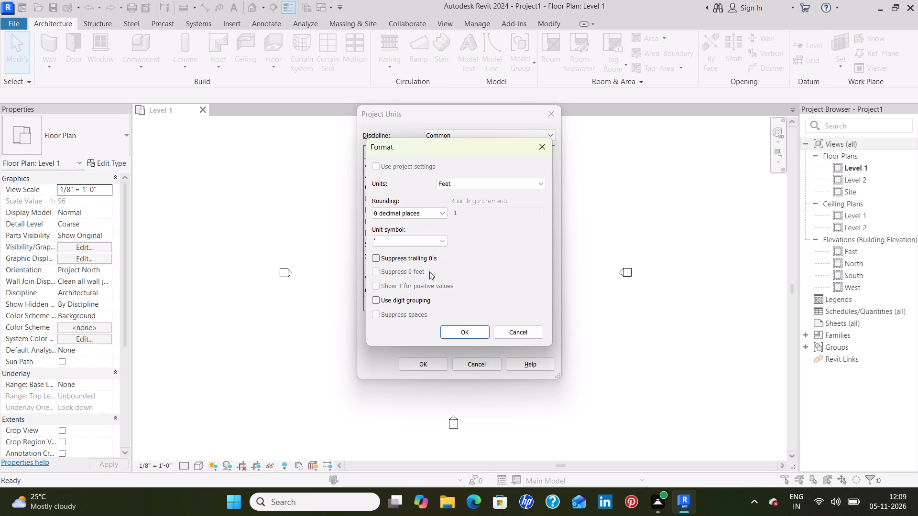
click(469, 335)
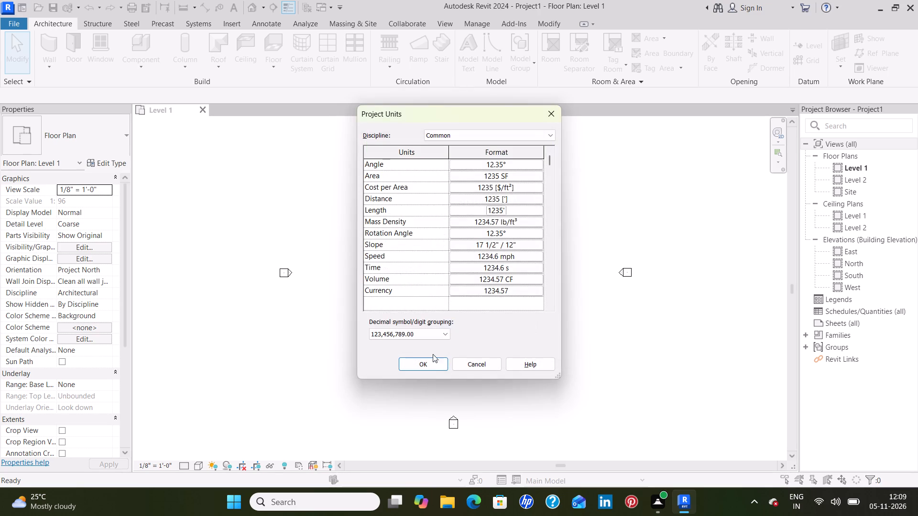
click(423, 370)
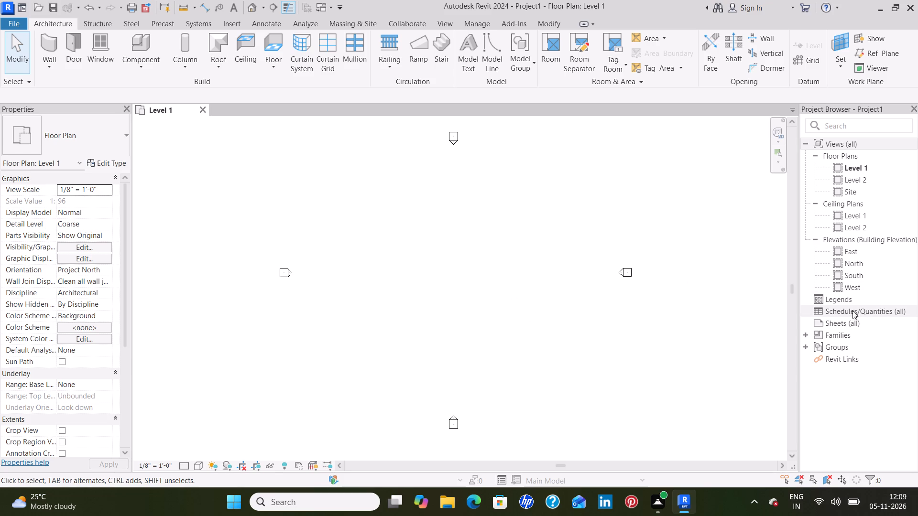
In the South elevation, add a level offset 2' above Level 1 by picking the Level 1 line.
double_click(873, 276)
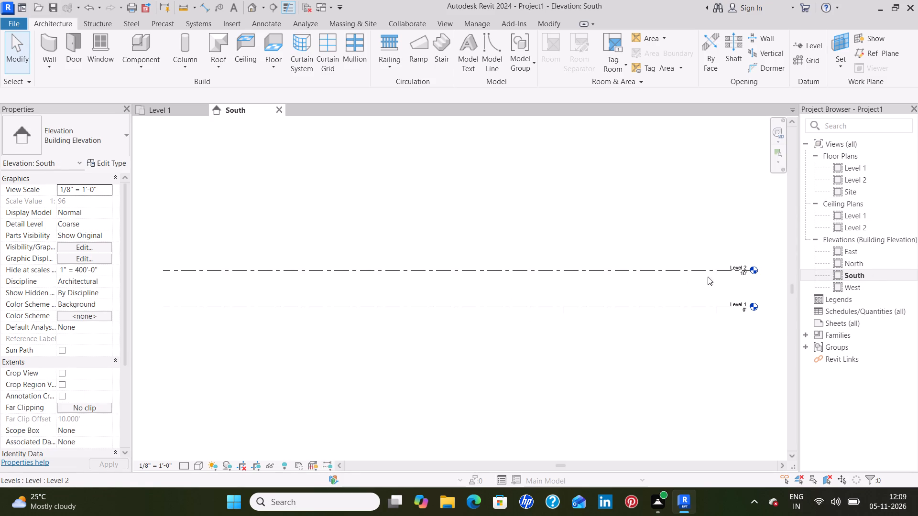
click(807, 47)
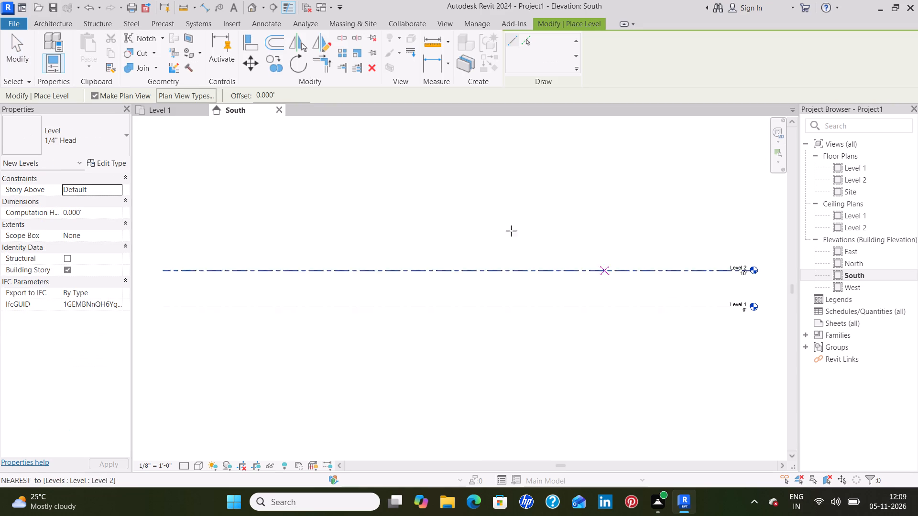
click(288, 93)
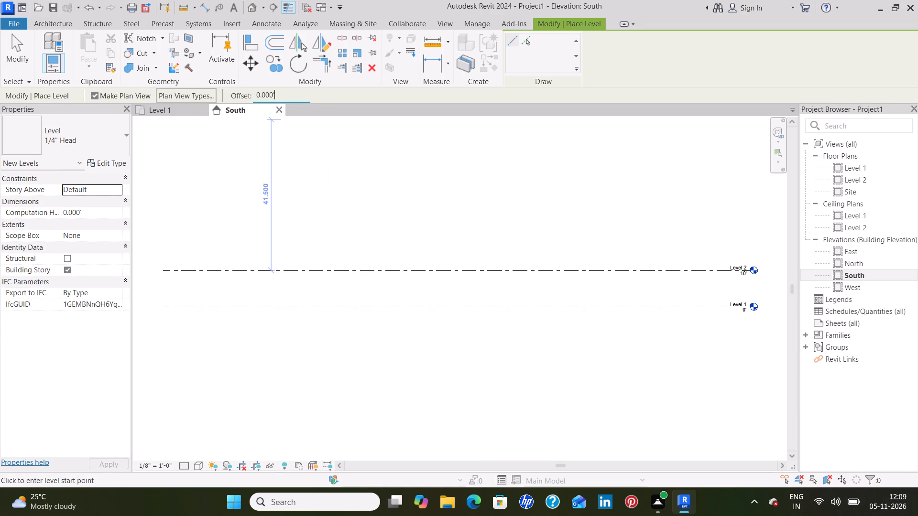
key(BackSpace)
key(BackSpace)
key(BackSpace)
key(BackSpace)
key(BackSpace)
key(BackSpace)
key(2)
key(apostrophe)
key(Return)
click(525, 40)
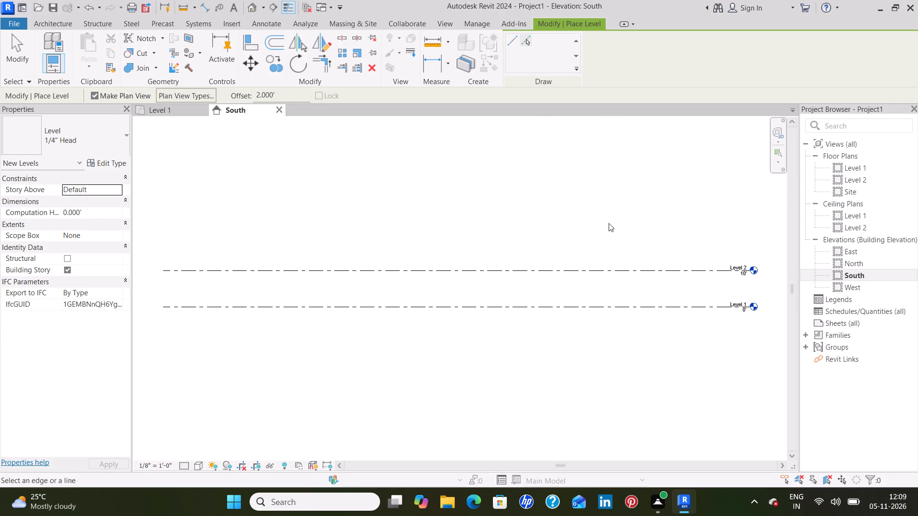
click(630, 304)
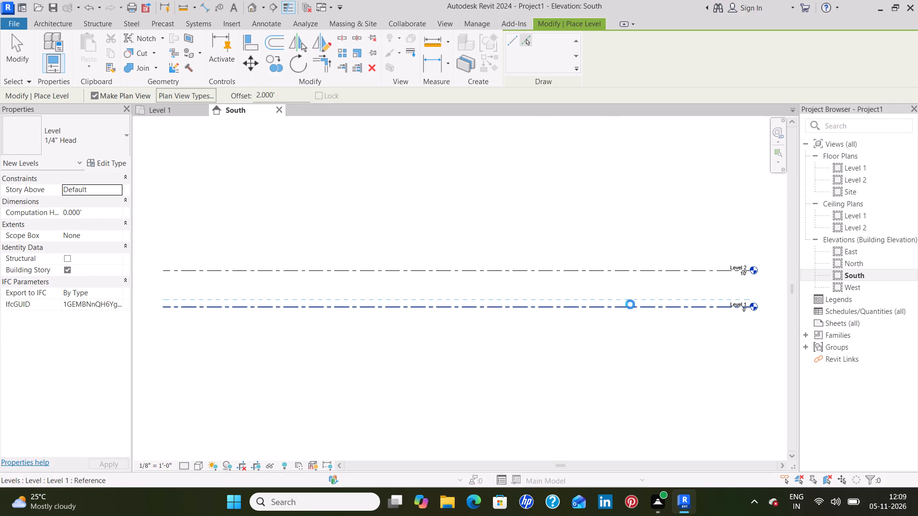
Add a level offset 4' below Level 1 by picking the Level 1 line.
click(288, 91)
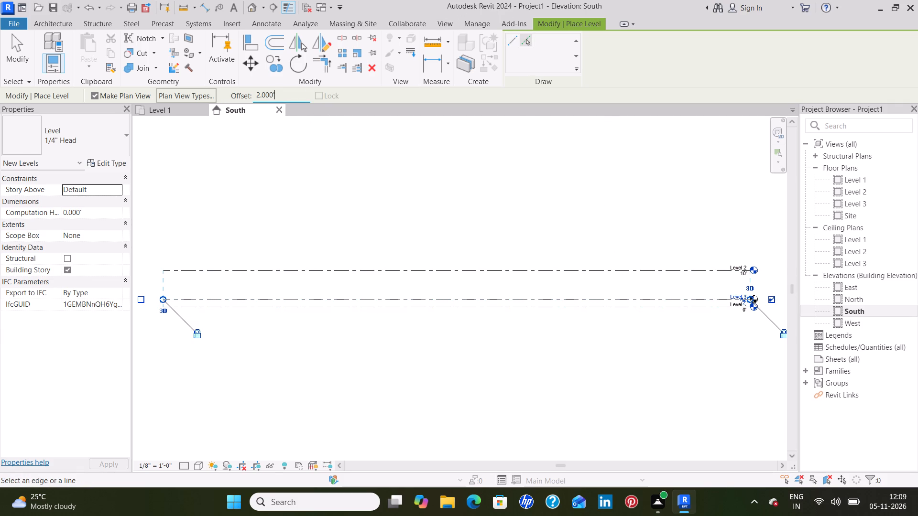
key(BackSpace)
key(BackSpace)
key(BackSpace)
key(BackSpace)
key(BackSpace)
key(BackSpace)
text(4')
key(Return)
click(525, 45)
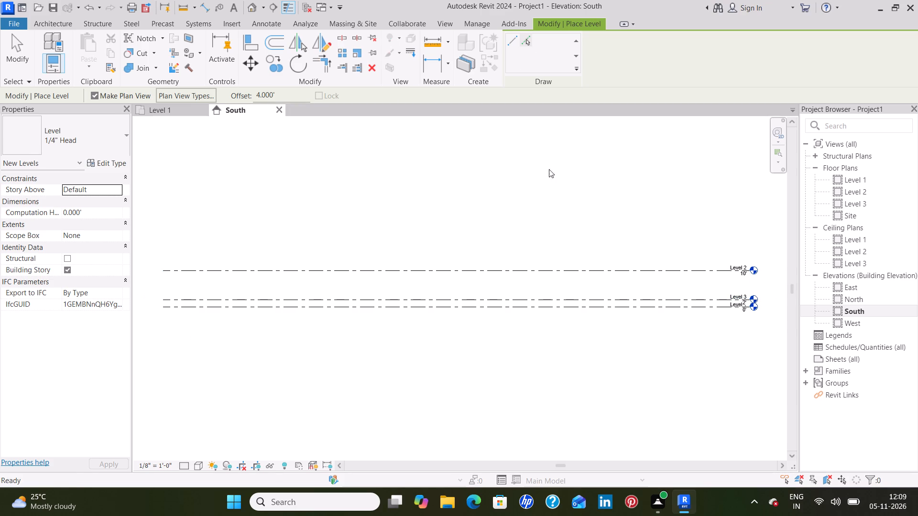
click(596, 308)
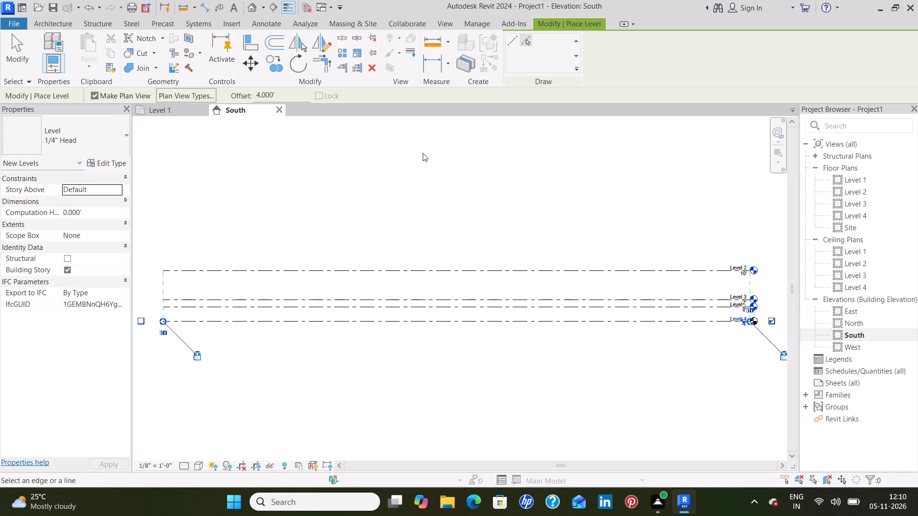
Add three levels stacked upward from Level 3 at an offset of 10'6" each, picking each previous level line.
click(292, 93)
key(BackSpace)
key(BackSpace)
key(BackSpace)
key(BackSpace)
key(BackSpace)
key(BackSpace)
key(1)
text(0')
key(6)
key(shift+quotedbl)
key(Return)
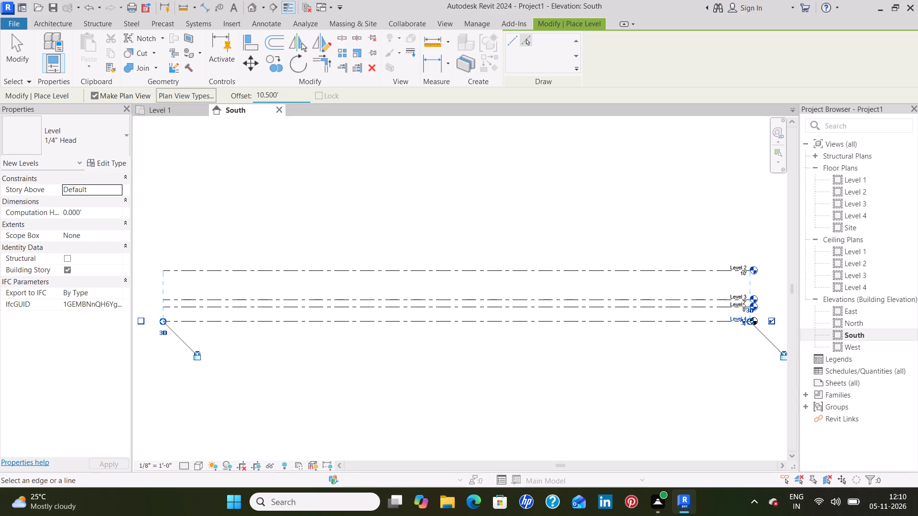
click(649, 299)
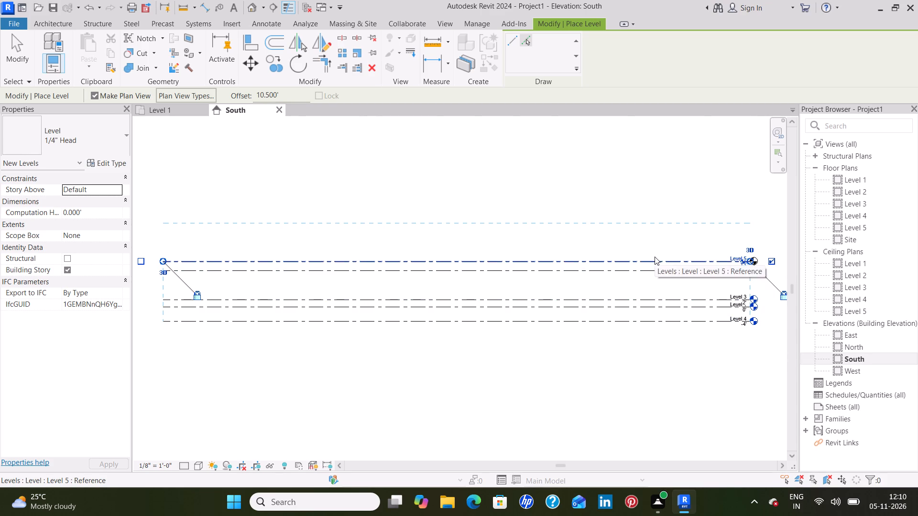
click(655, 258)
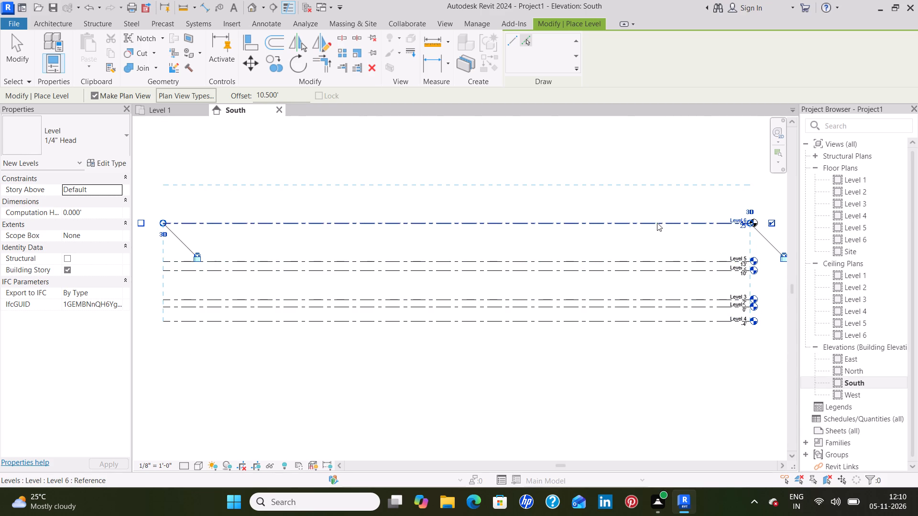
click(657, 221)
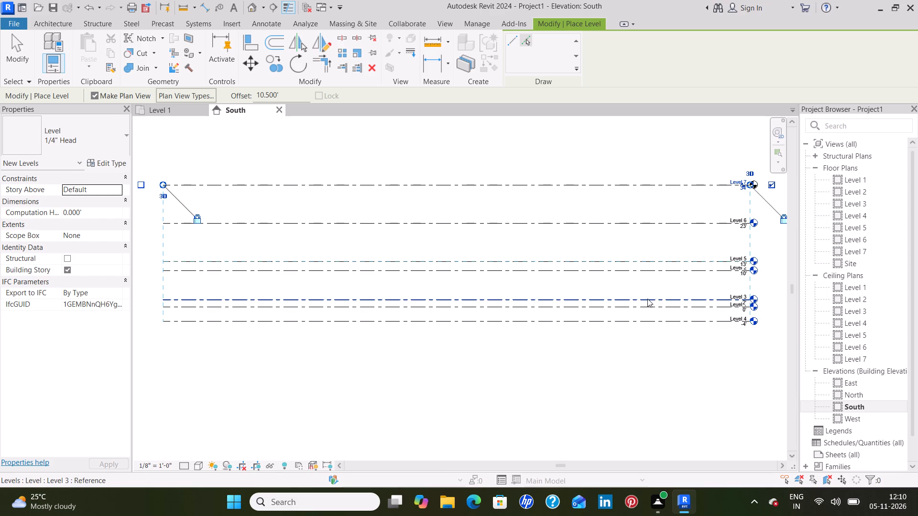
key(Escape)
key(Escape)
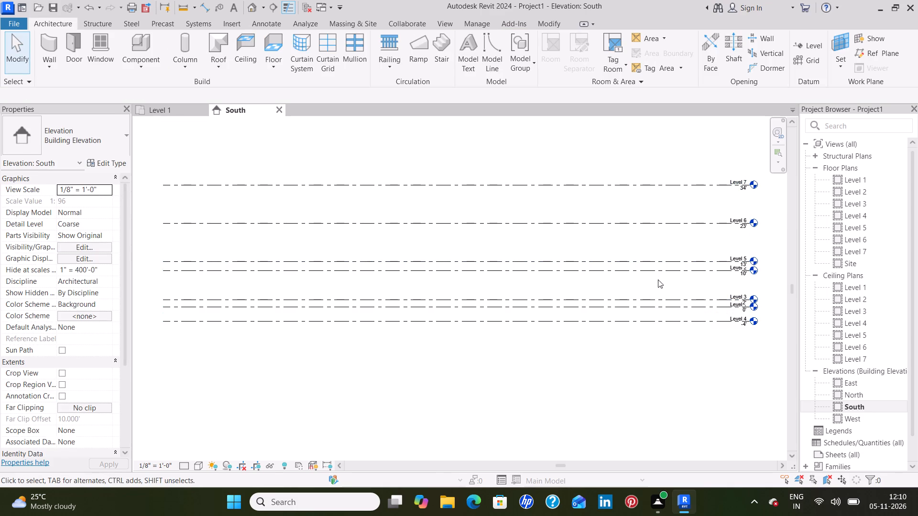
Delete Level 2 together with its floor plan and ceiling plan views.
click(667, 272)
key(Delete)
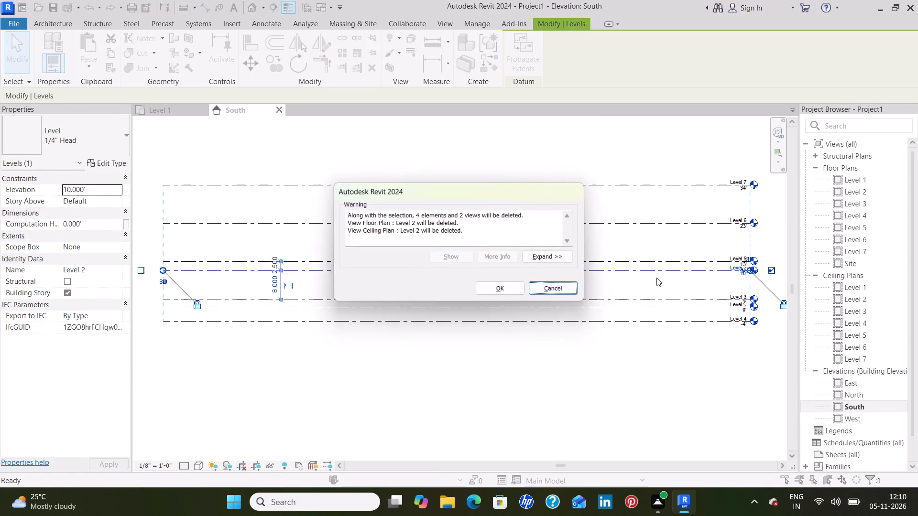
click(511, 291)
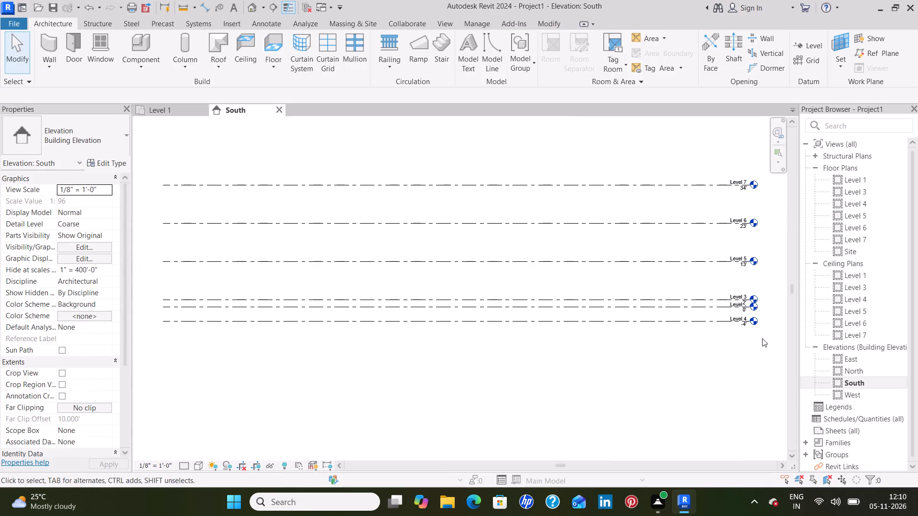
Rename Level 4, the lowest level, as "plinth level" and rename its corresponding views too.
middle_drag(728, 351, 629, 365)
scroll(636, 332, up, 3)
double_click(636, 332)
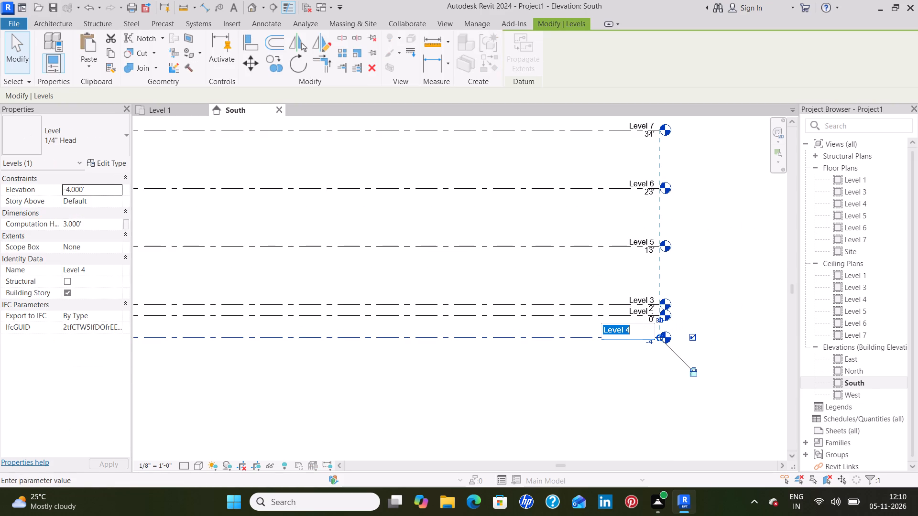
key(BackSpace)
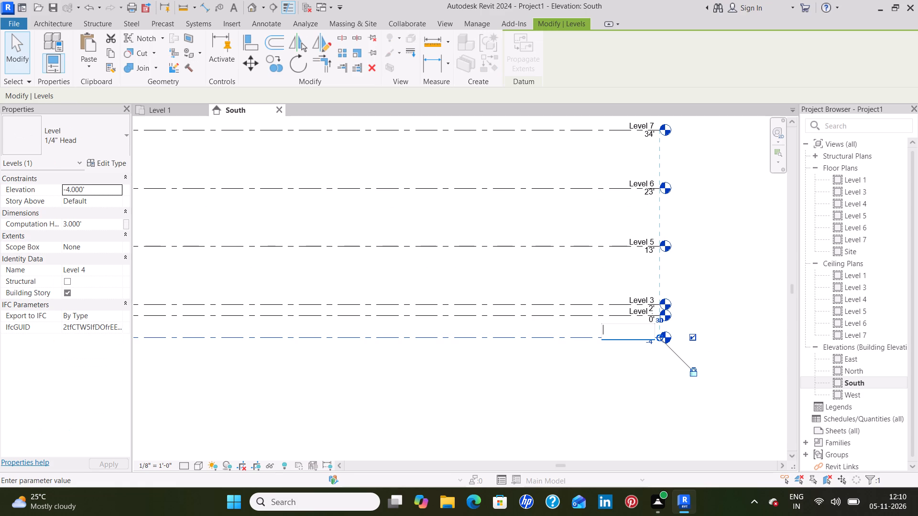
text(ppi)
key(BackSpace)
key(BackSpace)
text(linth level)
click(632, 361)
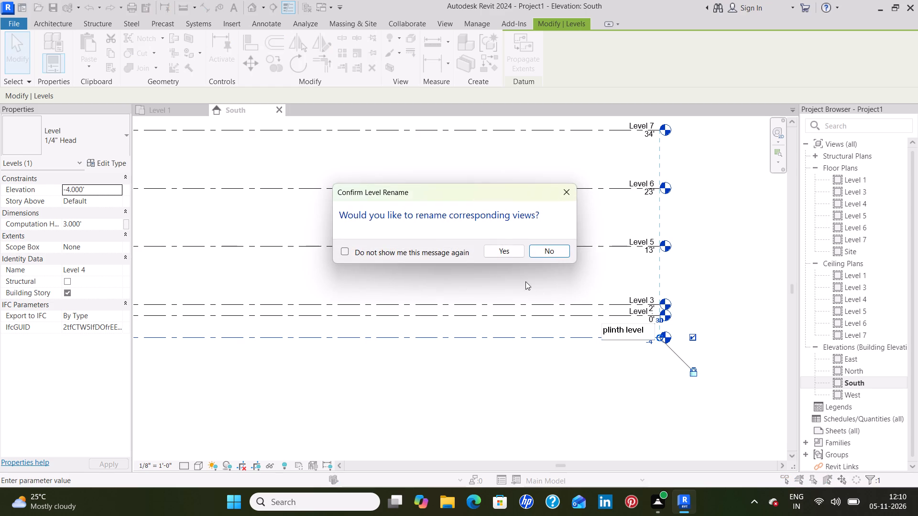
click(505, 248)
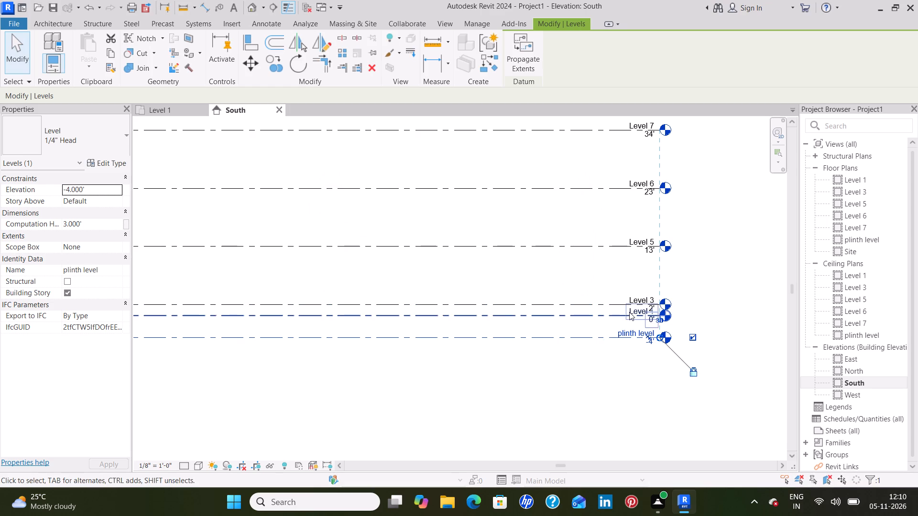
Rename Level 1 as "road level" and rename its corresponding views too.
double_click(629, 312)
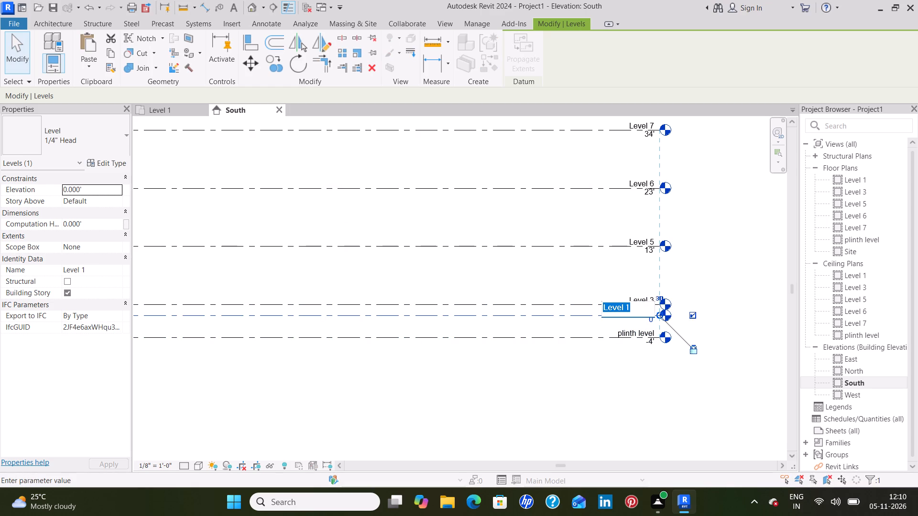
key(BackSpace)
text(road)
key(space)
text(level)
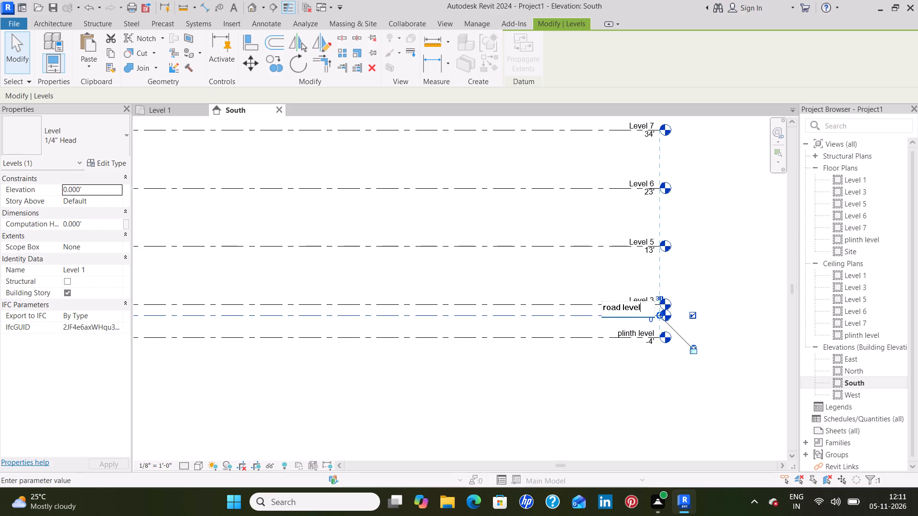
click(699, 285)
click(507, 249)
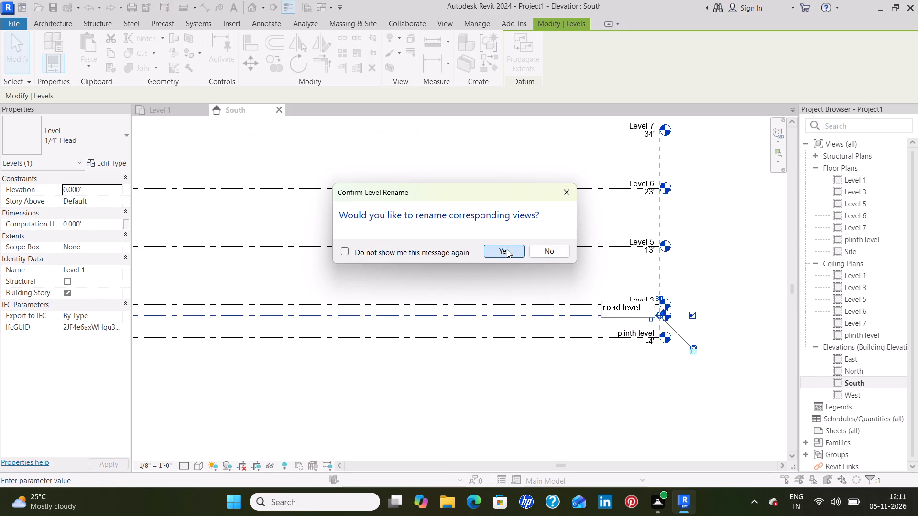
Rename Level 3 as "ground level" and rename its corresponding views too.
double_click(630, 301)
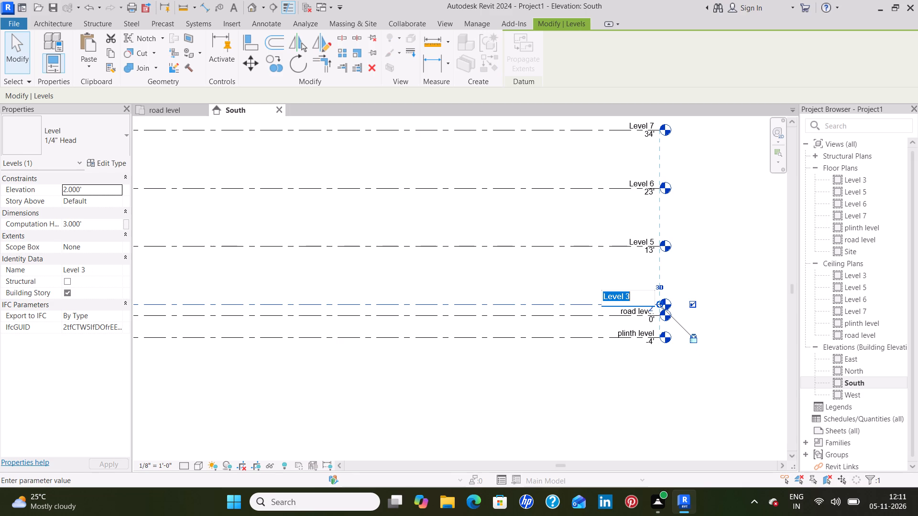
key(BackSpace)
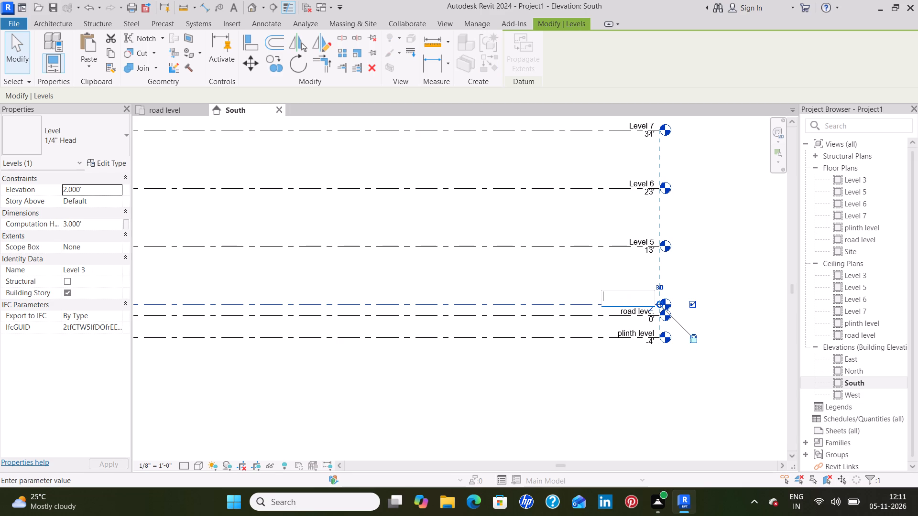
text(grounf)
key(BackSpace)
text(d lev)
text(el)
click(617, 269)
click(503, 256)
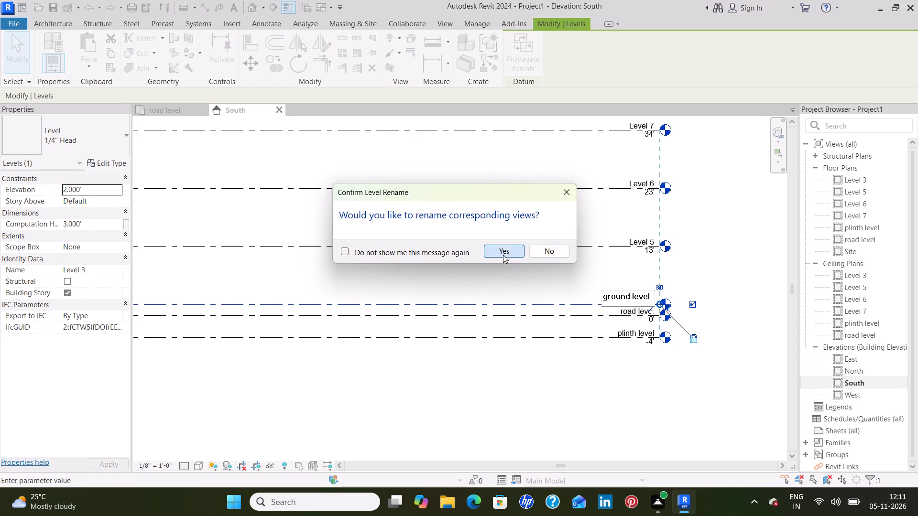
Rename Level 5 as "1st floor" and rename its corresponding views too.
double_click(628, 242)
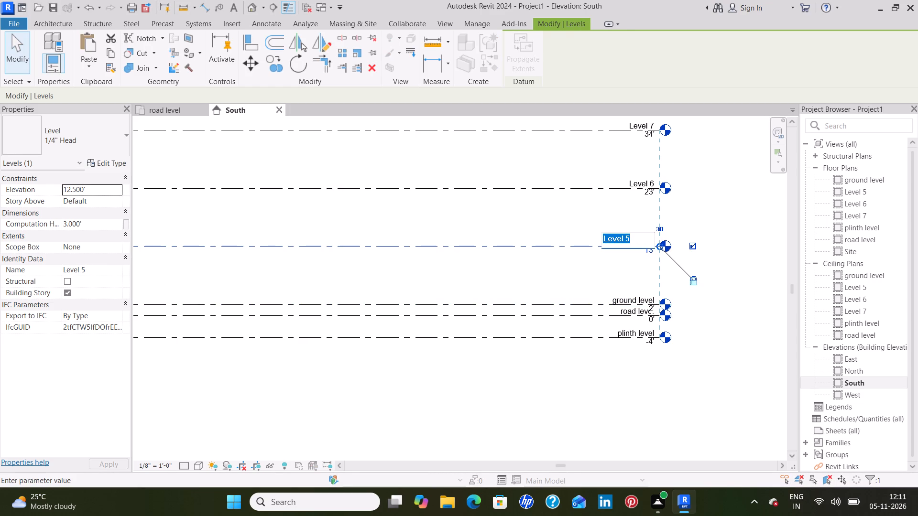
key(BackSpace)
text(1st floor)
click(618, 265)
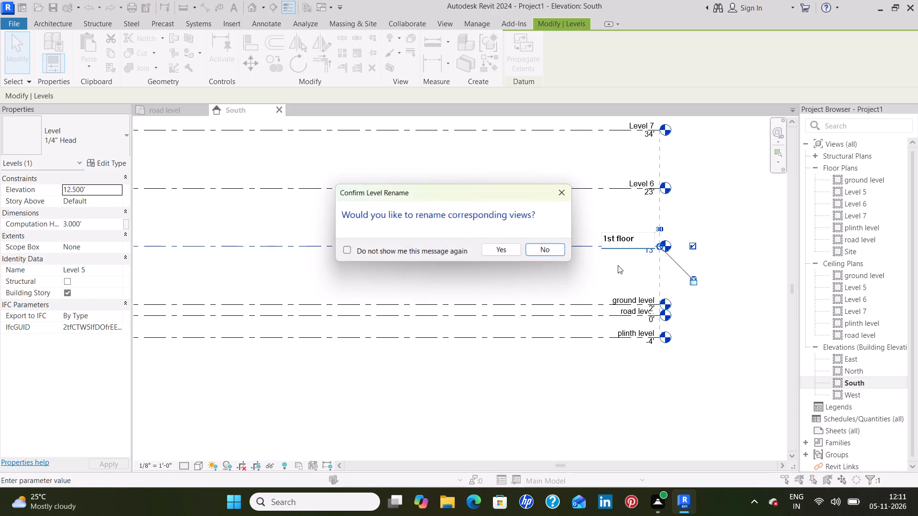
click(514, 248)
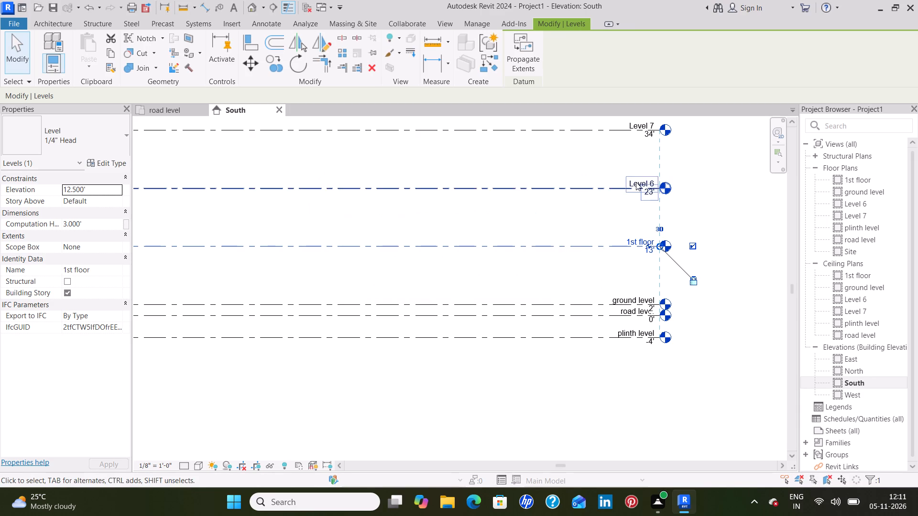
Rename Level 6 as "2nd floor" and rename its corresponding views too.
double_click(636, 182)
key(BackSpace)
key(BackSpace)
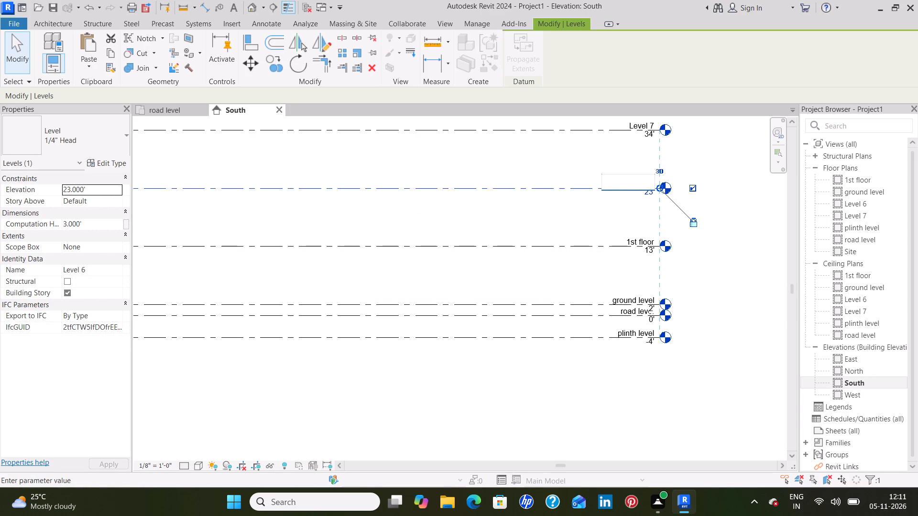
key(s)
key(BackSpace)
key(2)
text(nd)
key(space)
text(foolr)
key(BackSpace)
key(BackSpace)
key(BackSpace)
key(BackSpace)
text(li)
key(BackSpace)
text(oor)
click(631, 209)
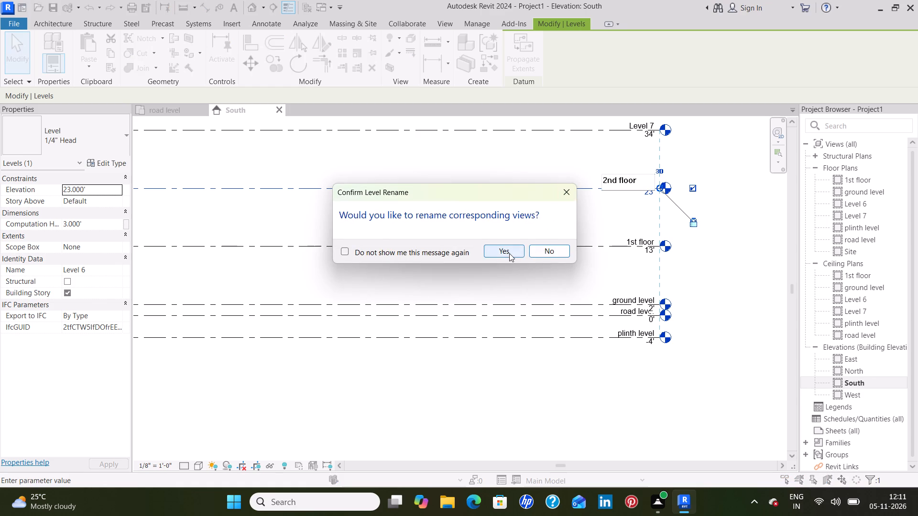
click(509, 253)
Rename Level 7, the topmost level, as "terase" and rename its corresponding views too.
middle_drag(594, 158, 592, 217)
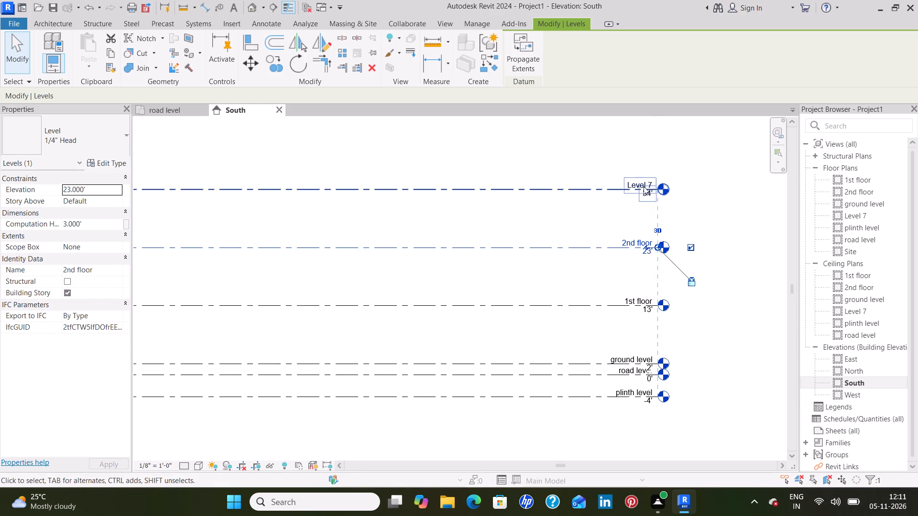
click(633, 183)
click(633, 183)
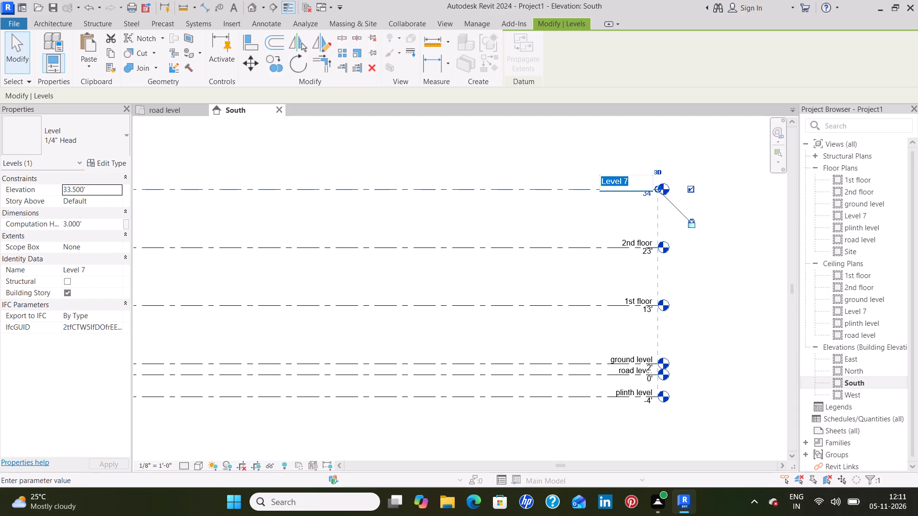
key(BackSpace)
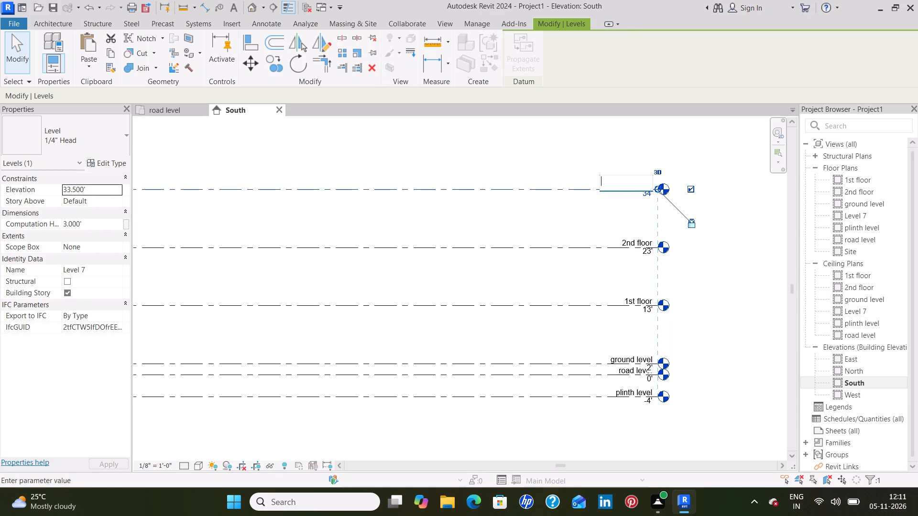
text(te)
text(rase)
click(616, 221)
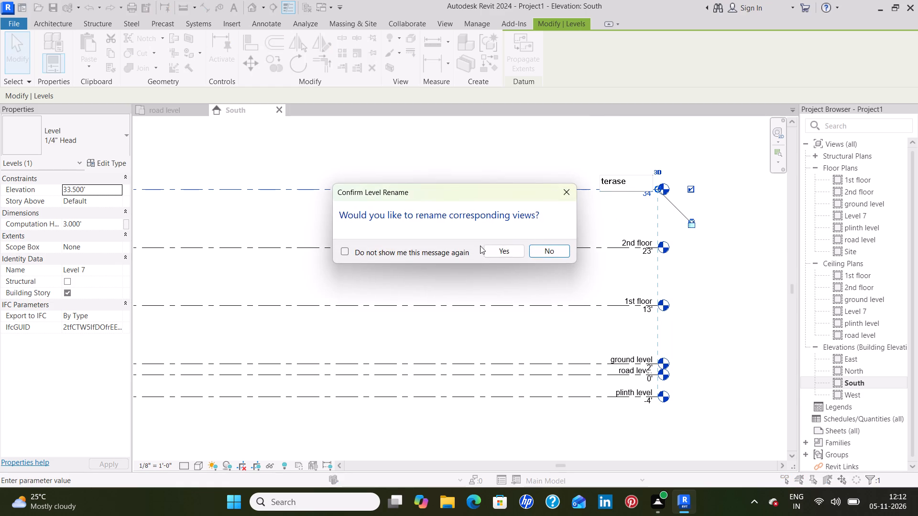
click(506, 249)
Examine the names, elevations and spacing of the levels in the South elevation, including the 1st floor level.
scroll(515, 240, down, 4)
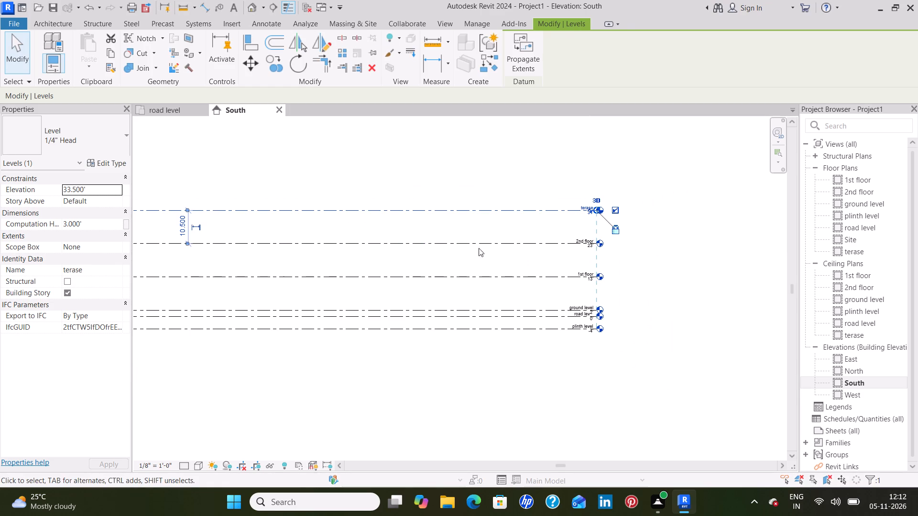
middle_drag(462, 264, 599, 238)
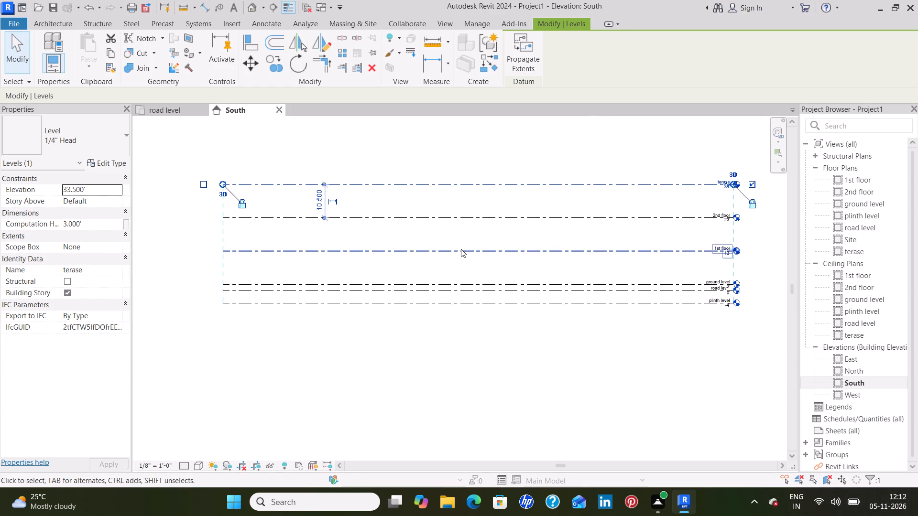
key(Escape)
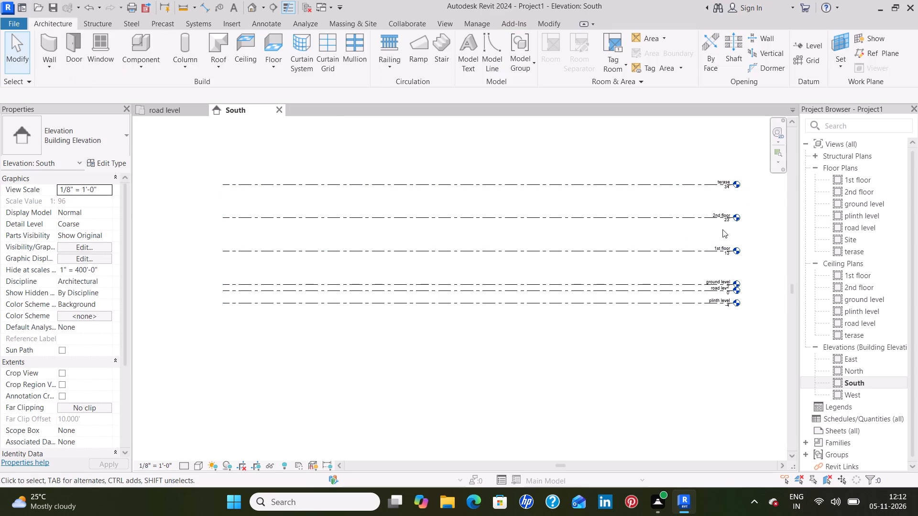
scroll(732, 261, up, 6)
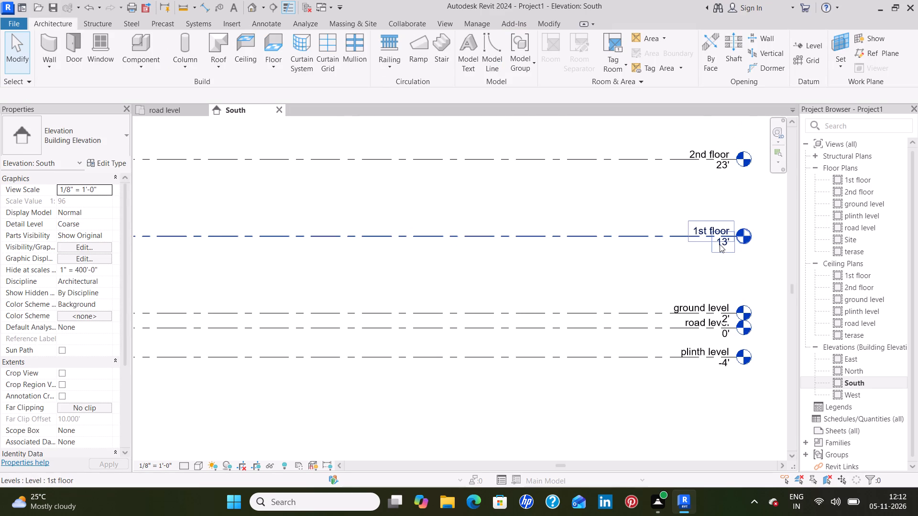
click(639, 235)
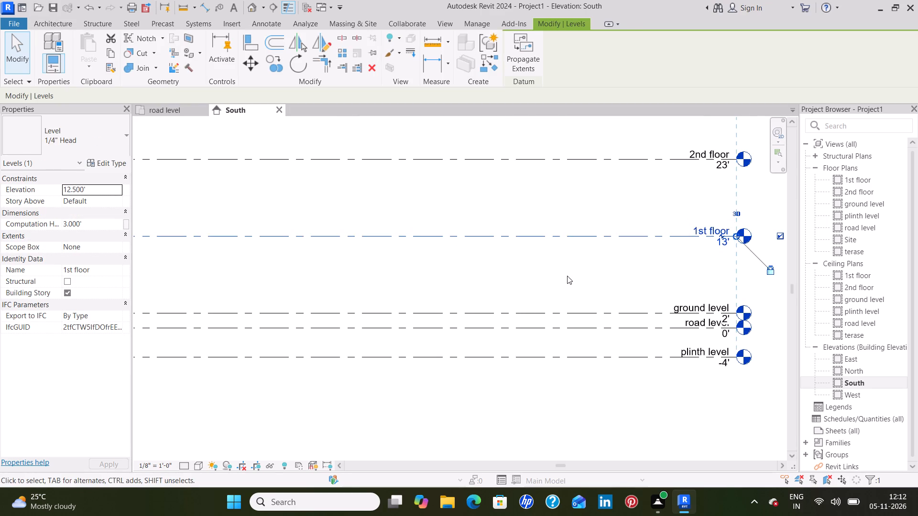
scroll(566, 276, down, 4)
scroll(411, 288, down, 3)
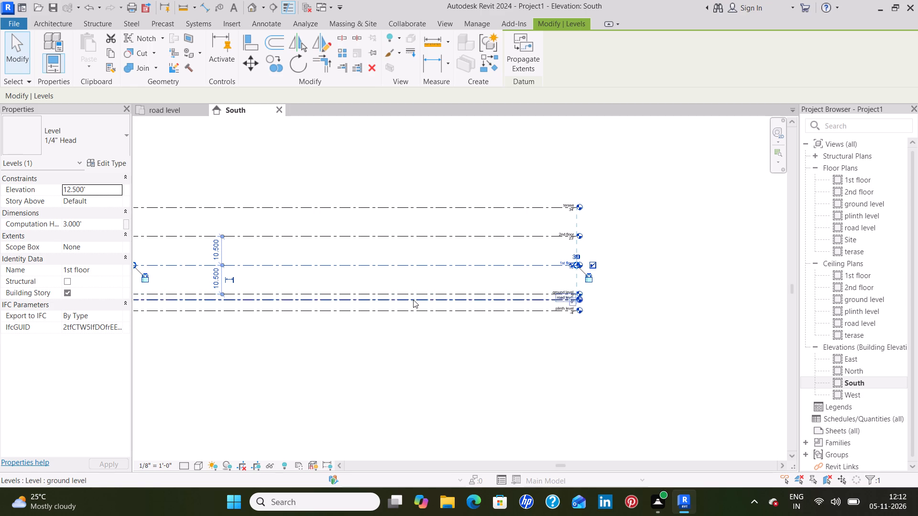
scroll(605, 293, up, 11)
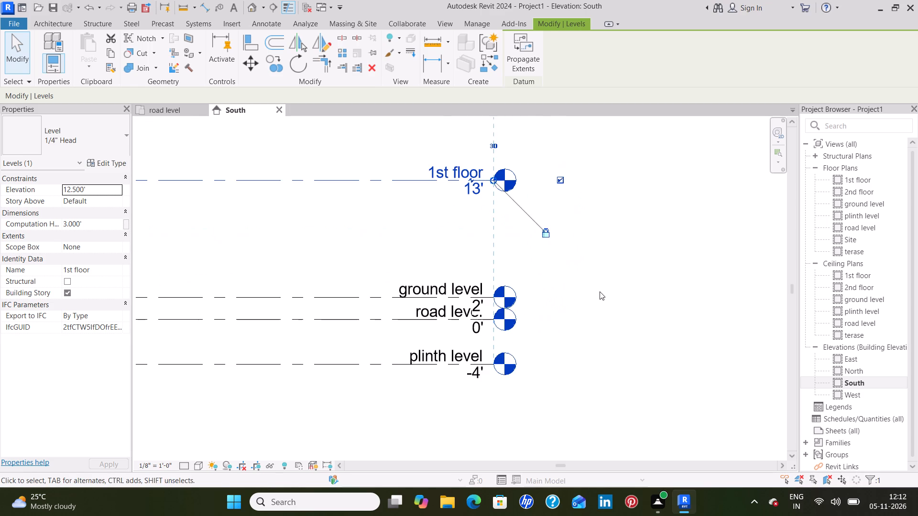
middle_drag(600, 290, 740, 360)
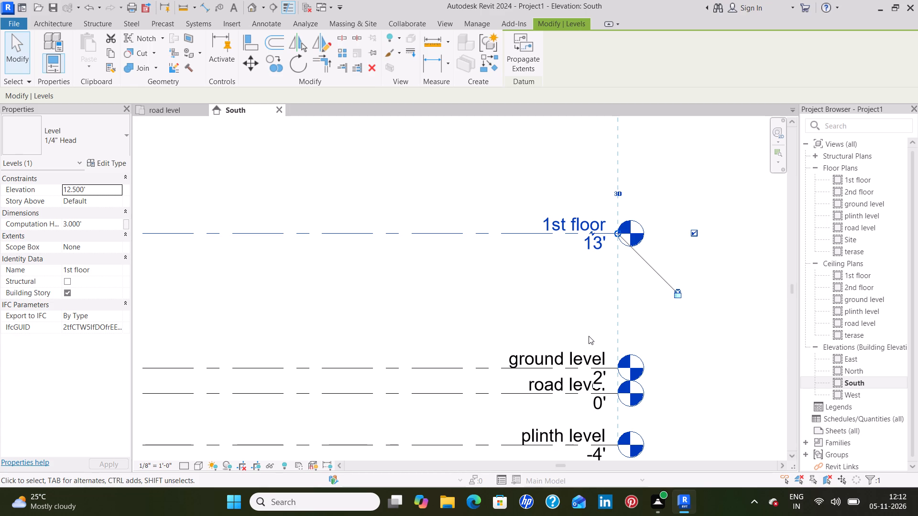
scroll(587, 324, down, 4)
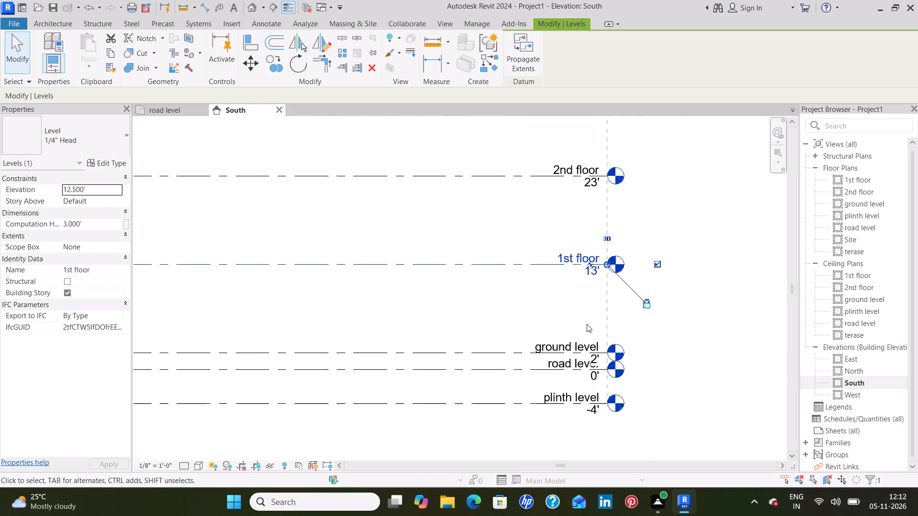
scroll(587, 324, down, 5)
middle_drag(551, 314, 687, 292)
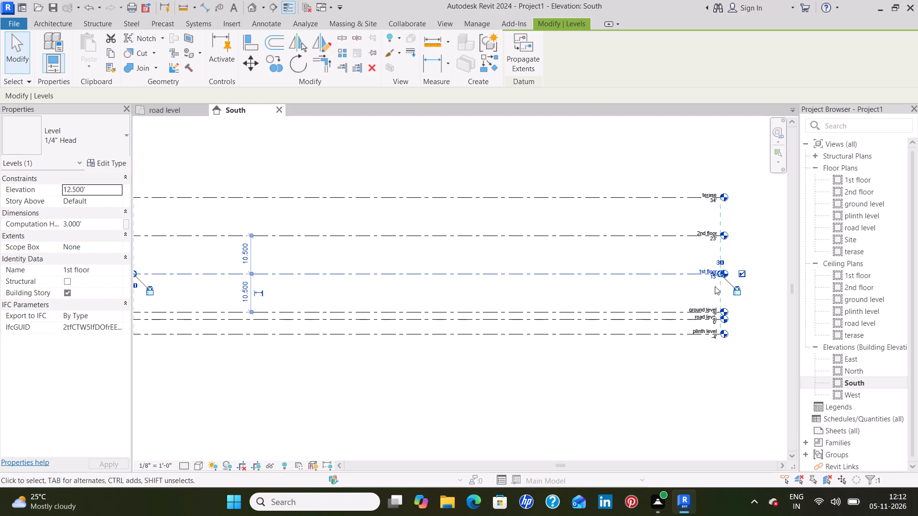
click(668, 156)
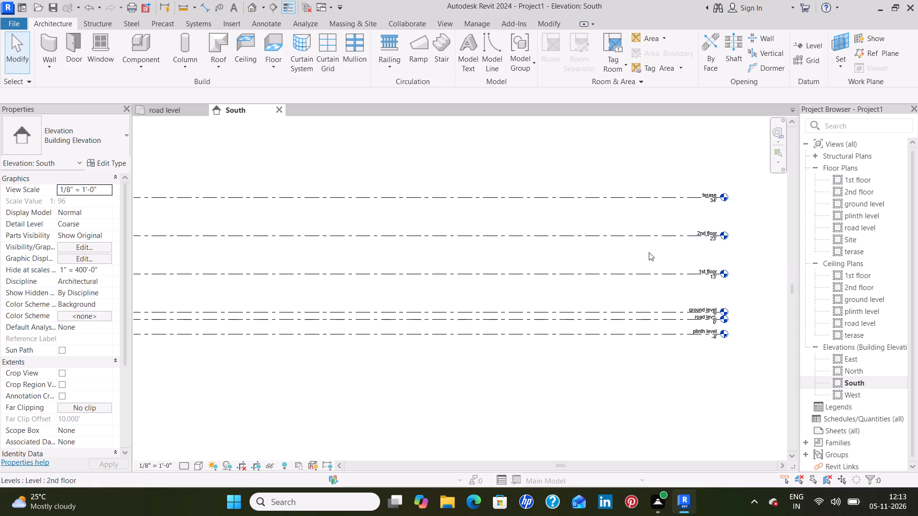
Set the project's length units to feet and fractional inches.
key(u)
key(n)
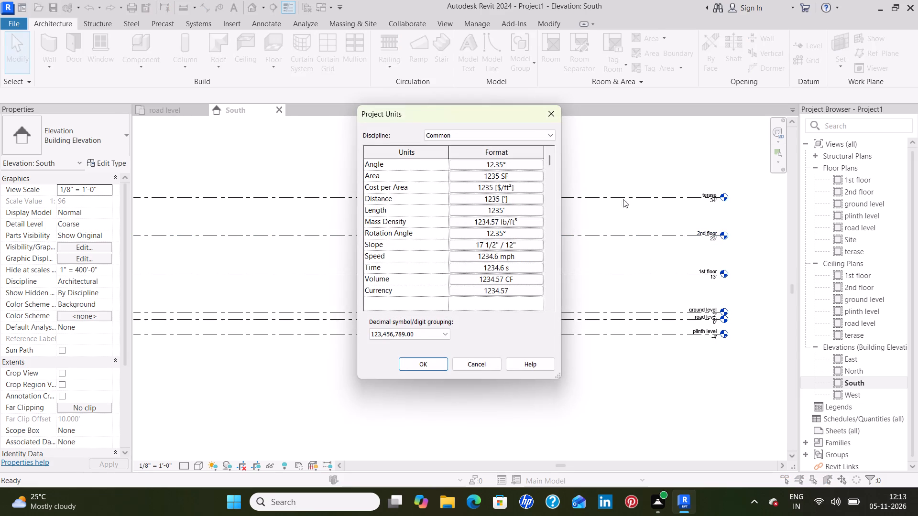
click(526, 208)
click(498, 189)
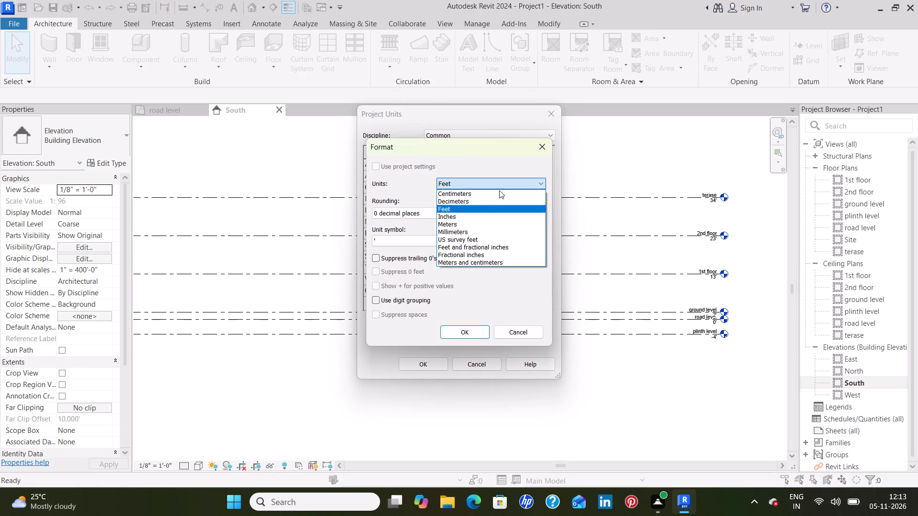
click(523, 247)
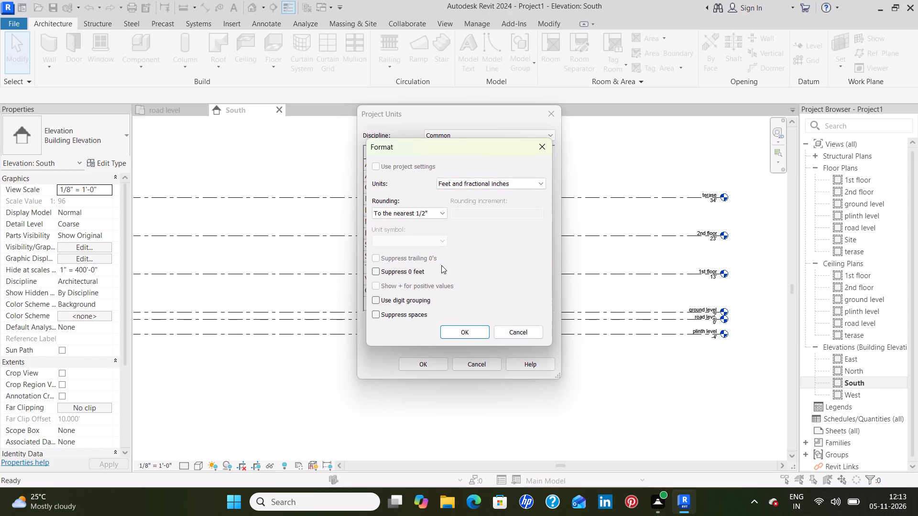
click(478, 333)
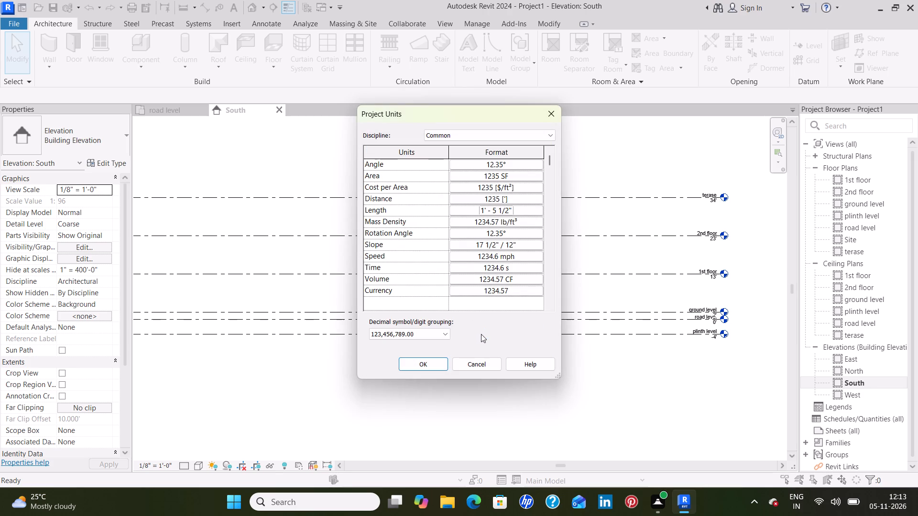
click(429, 363)
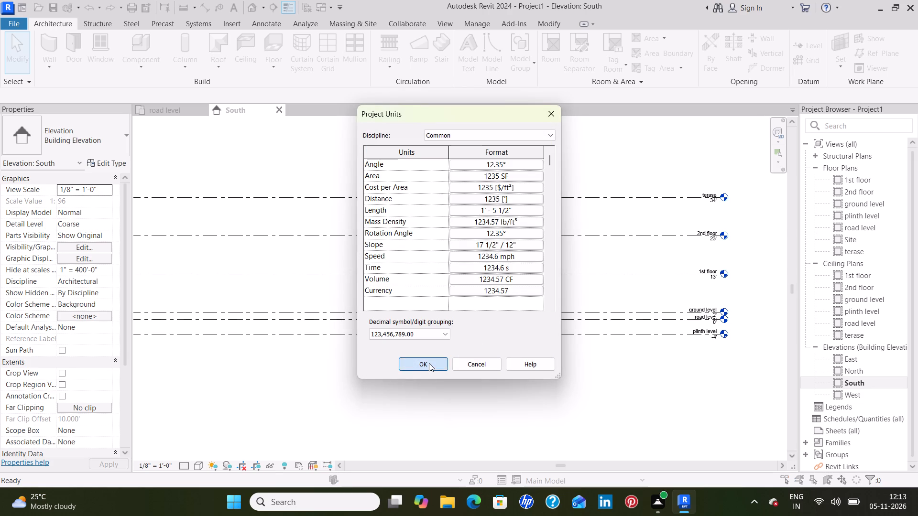
Review the level elevations from plinth level up to terase in the new length format, including the spacing around the 2nd floor.
click(617, 258)
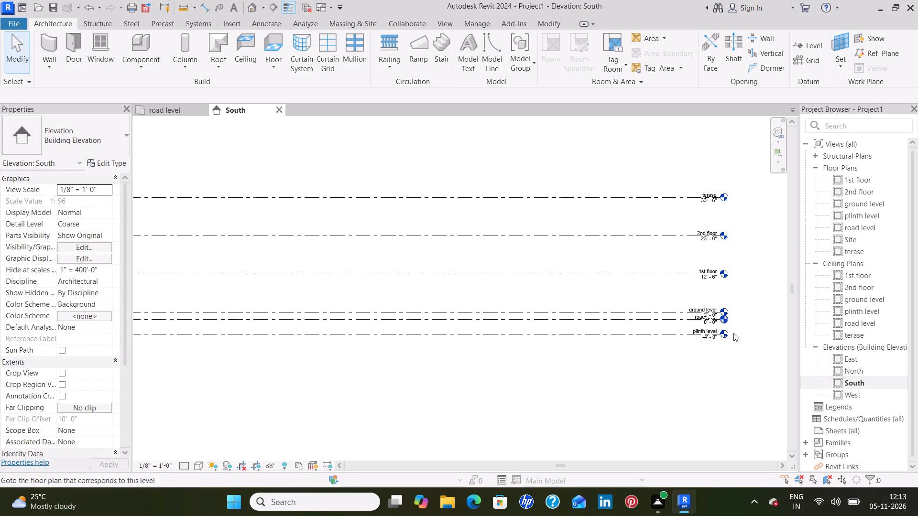
scroll(707, 304, up, 6)
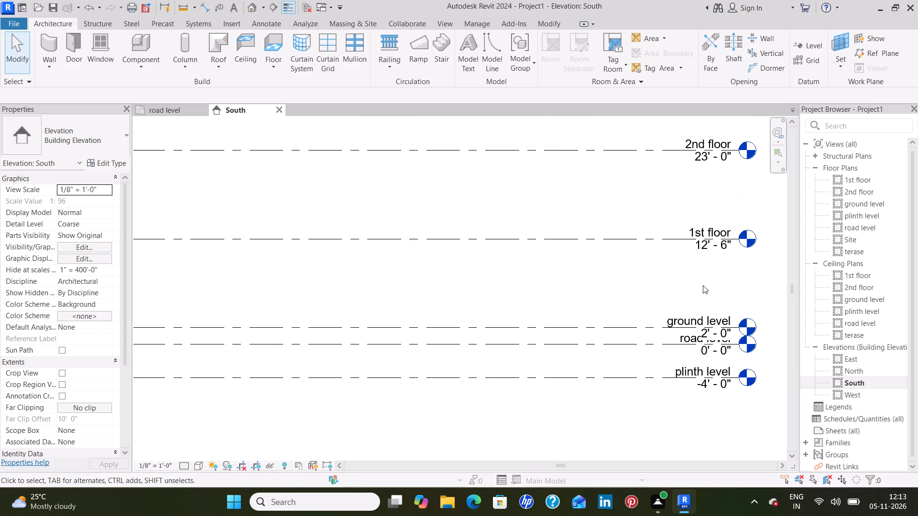
middle_drag(703, 285, 694, 352)
middle_drag(614, 159, 614, 206)
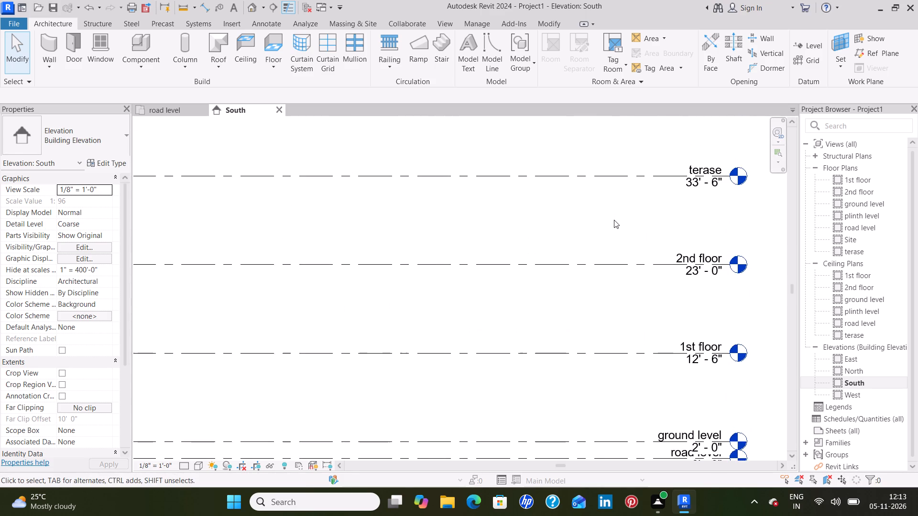
scroll(614, 220, down, 2)
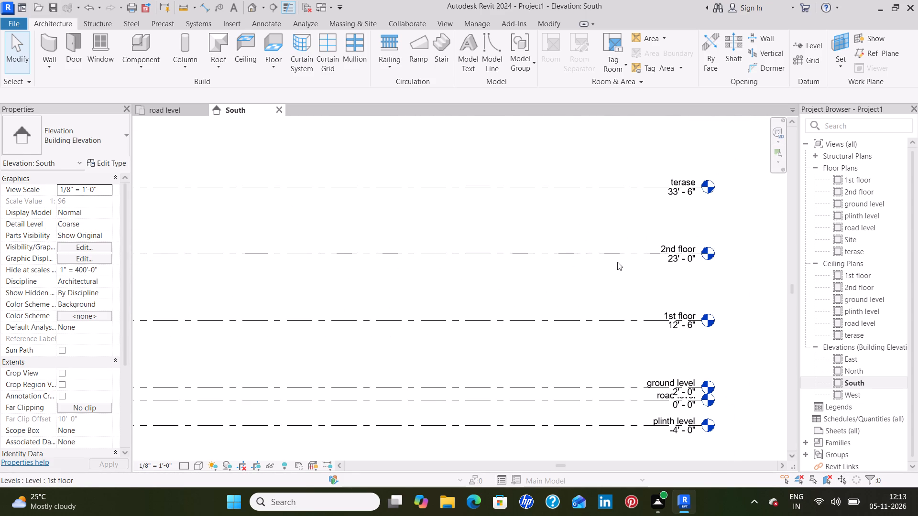
click(619, 257)
scroll(523, 288, down, 4)
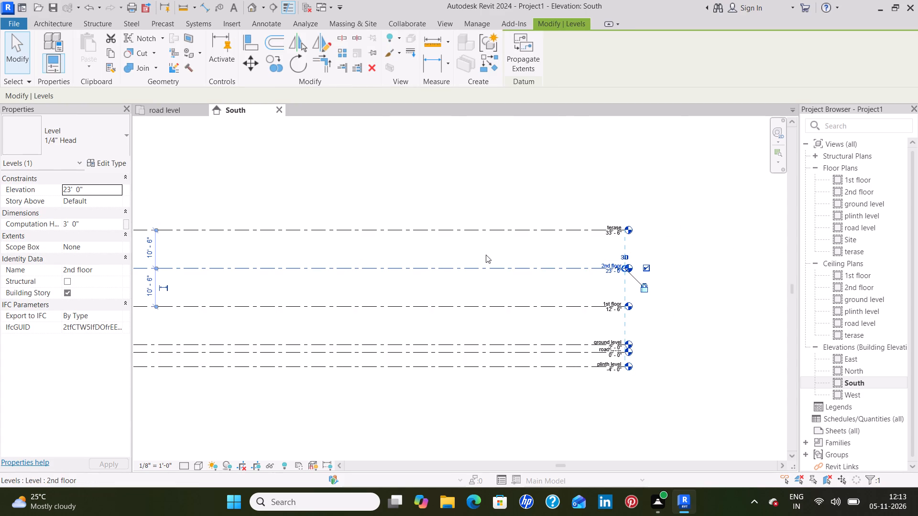
click(499, 247)
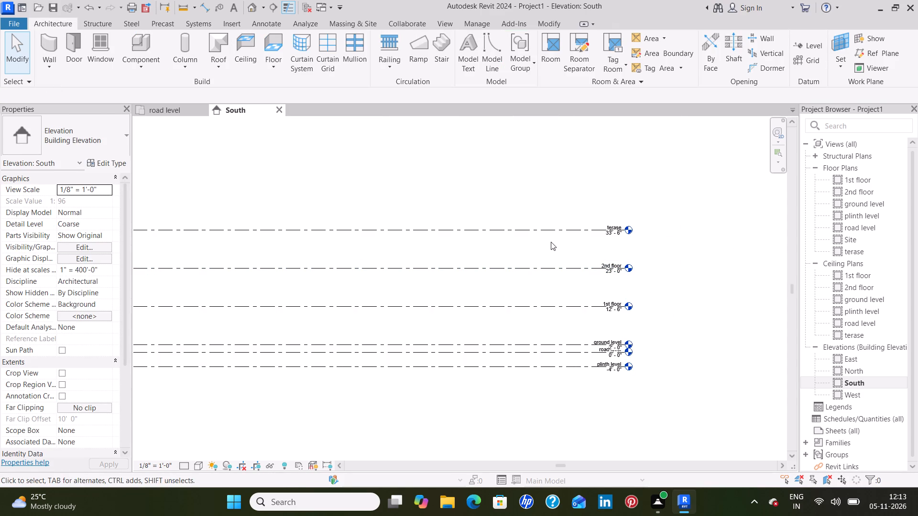
middle_drag(551, 242, 659, 208)
scroll(684, 255, up, 2)
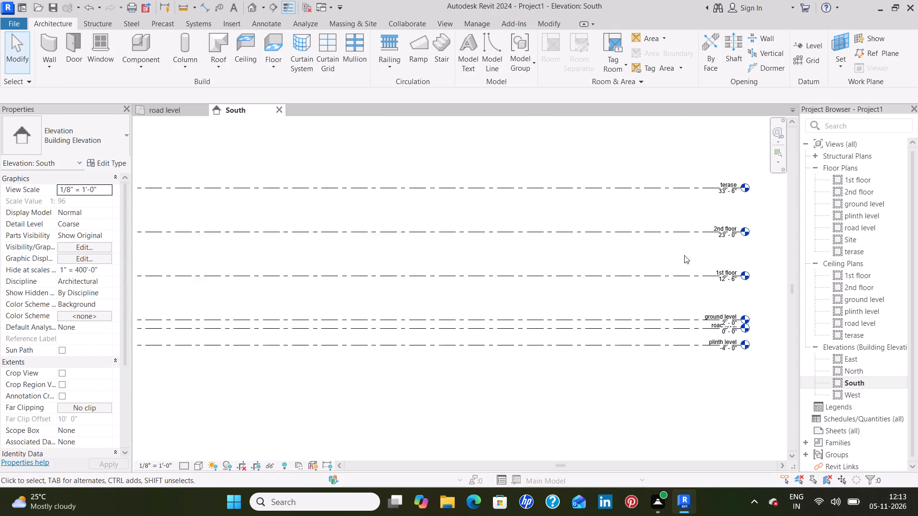
scroll(684, 255, up, 1)
scroll(680, 251, down, 2)
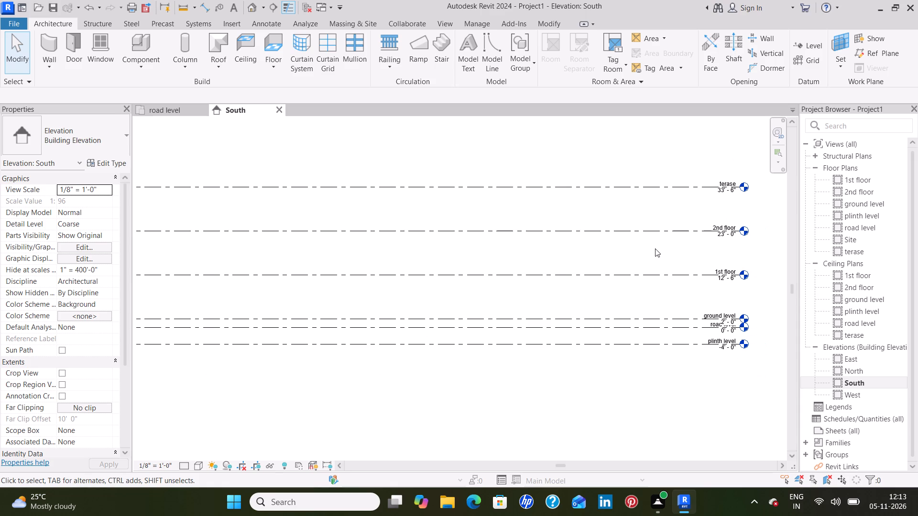
scroll(655, 248, down, 1)
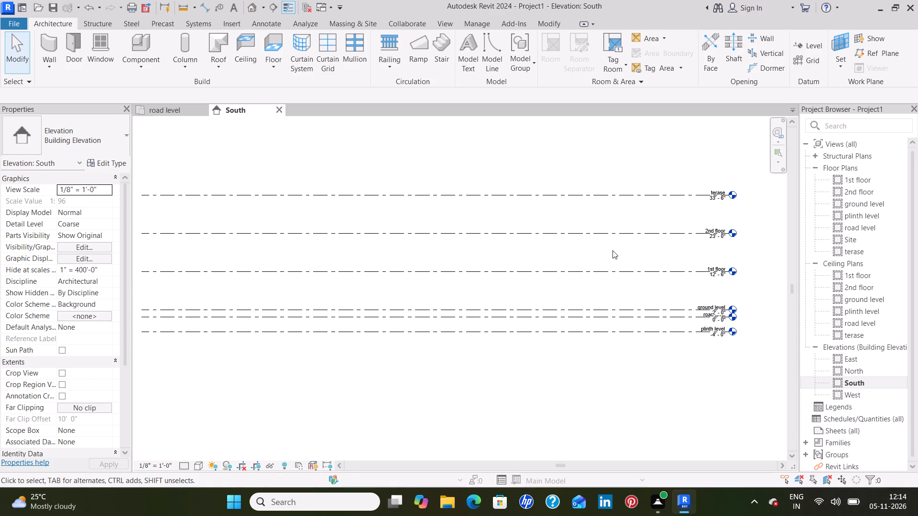
scroll(612, 250, down, 2)
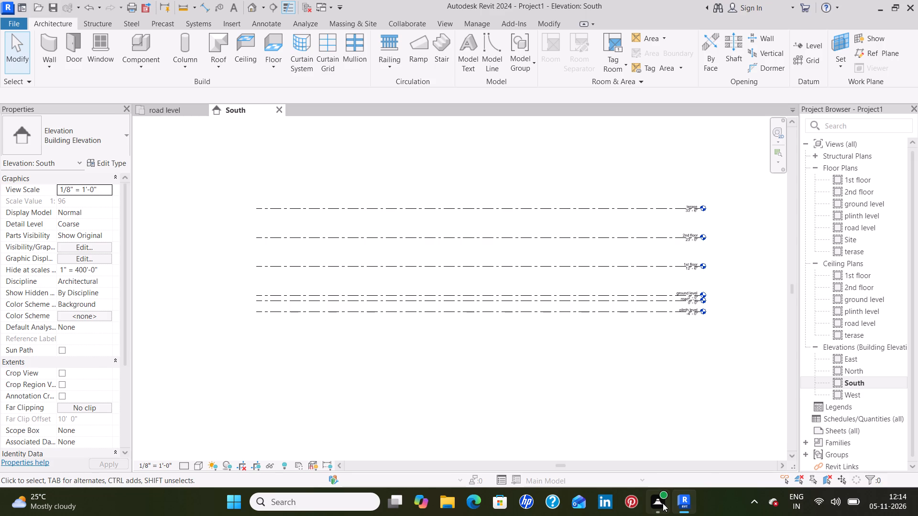
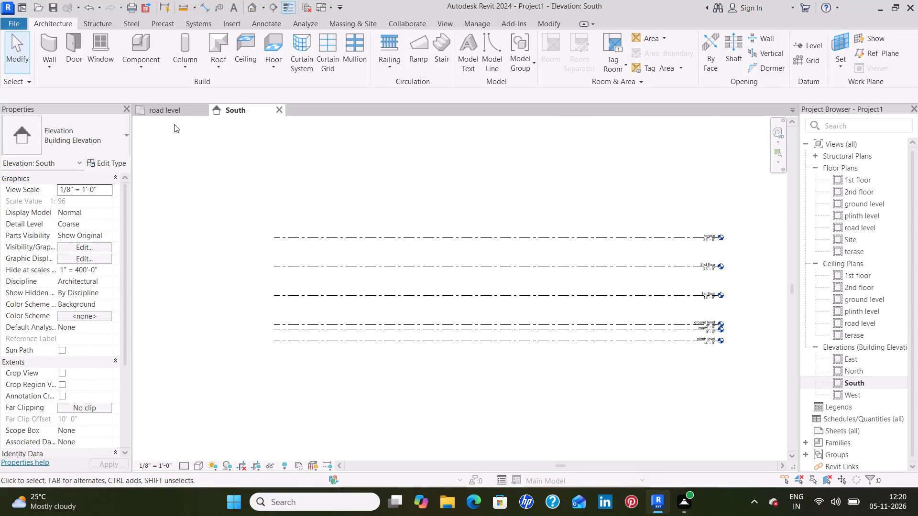
Open the ground level floor plan view.
double_click(868, 206)
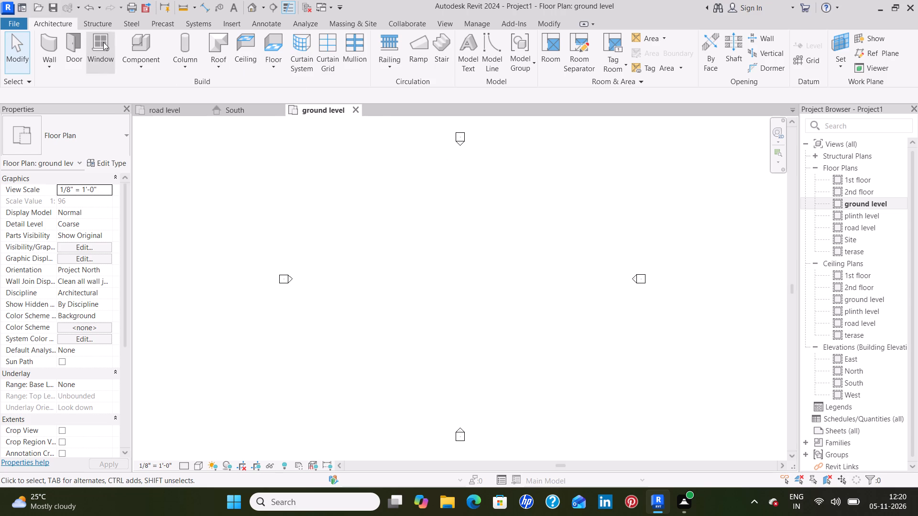
Start a wall and duplicate the Generic - 8" basic wall type under the name Generic - 9".
click(48, 42)
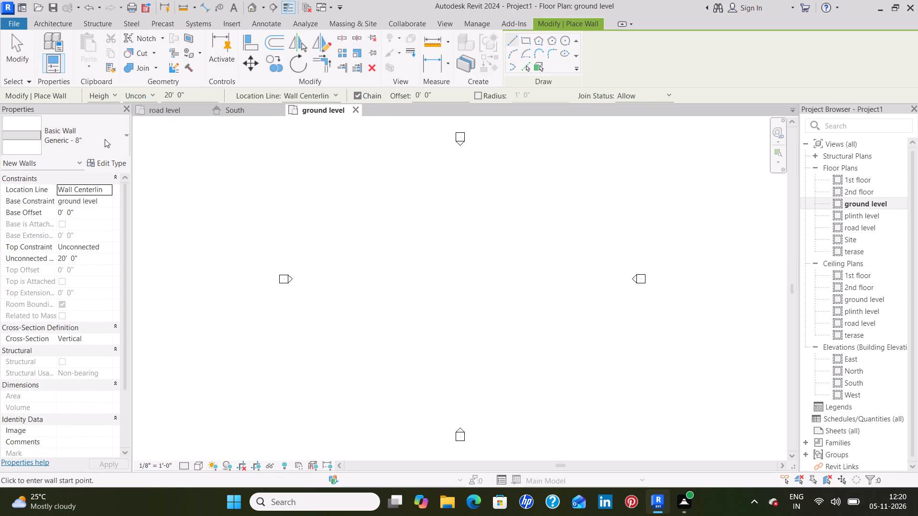
click(80, 140)
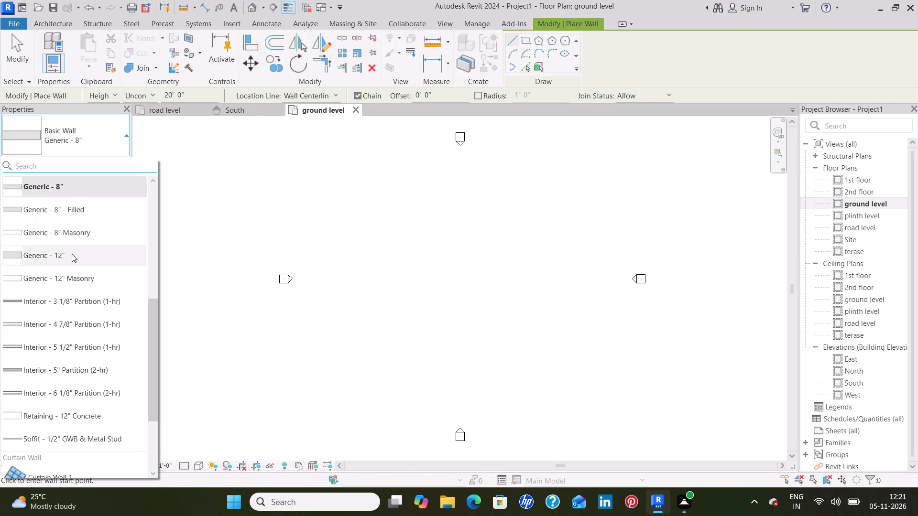
scroll(76, 251, up, 4)
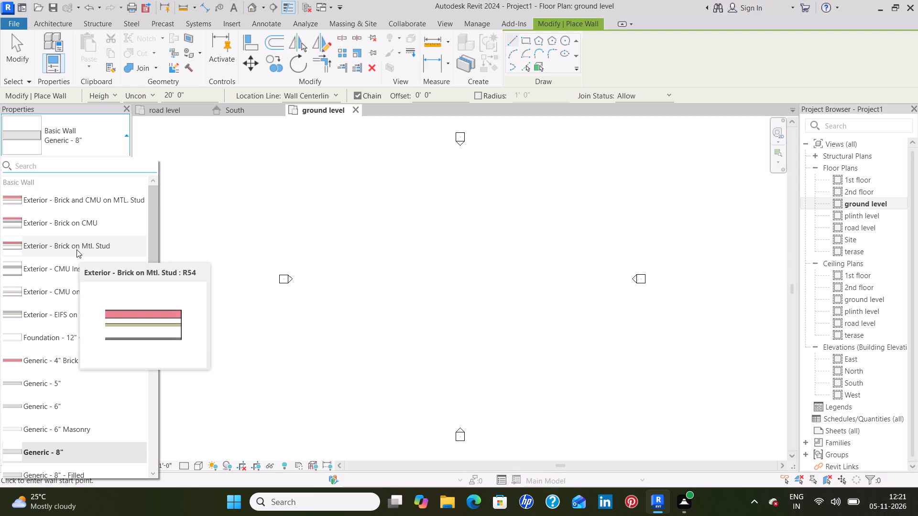
scroll(76, 249, down, 1)
click(86, 151)
click(111, 161)
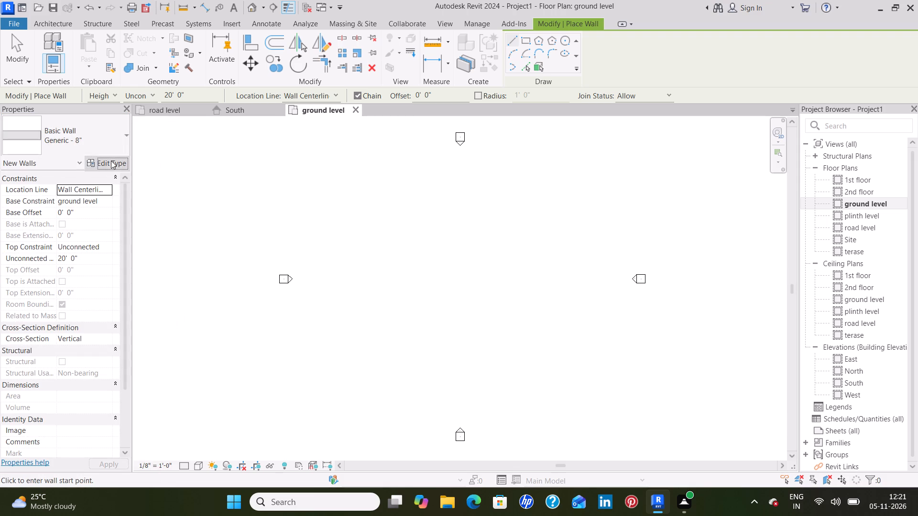
click(533, 110)
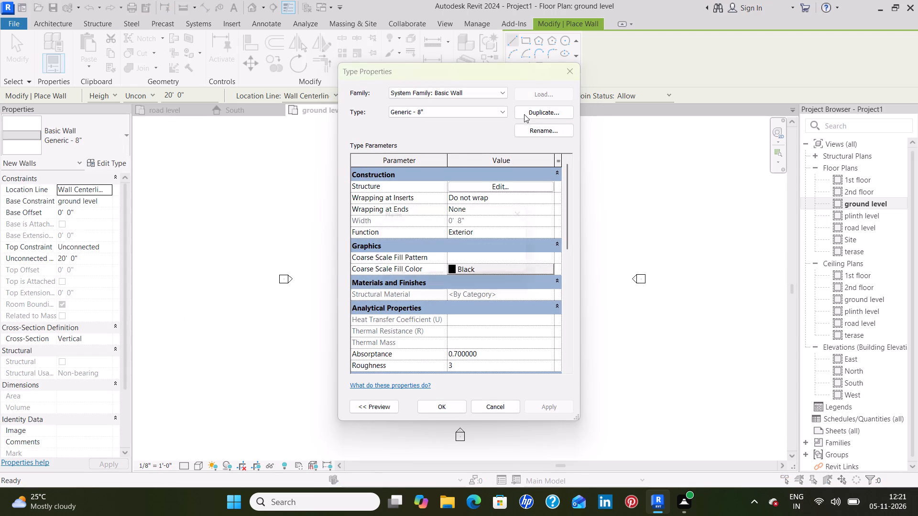
click(477, 229)
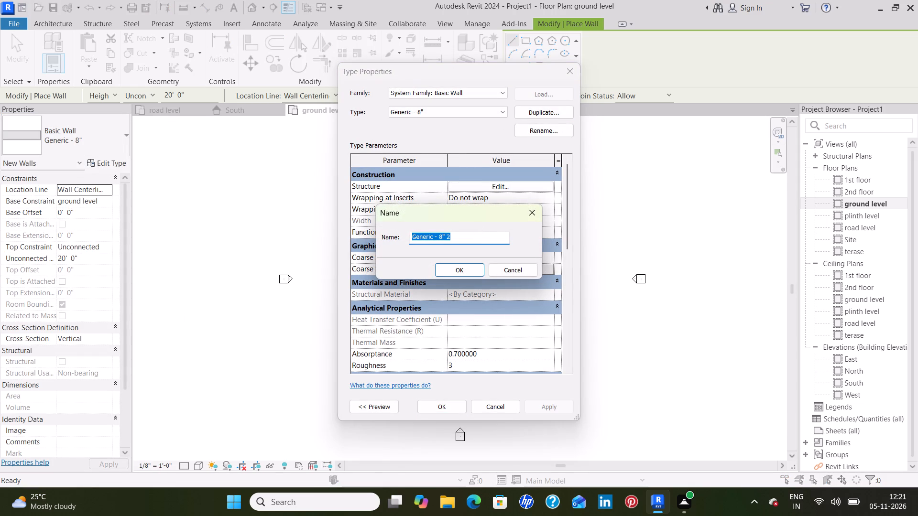
click(479, 240)
key(BackSpace)
key(BackSpace)
key(BackSpace)
key(BackSpace)
key(BackSpace)
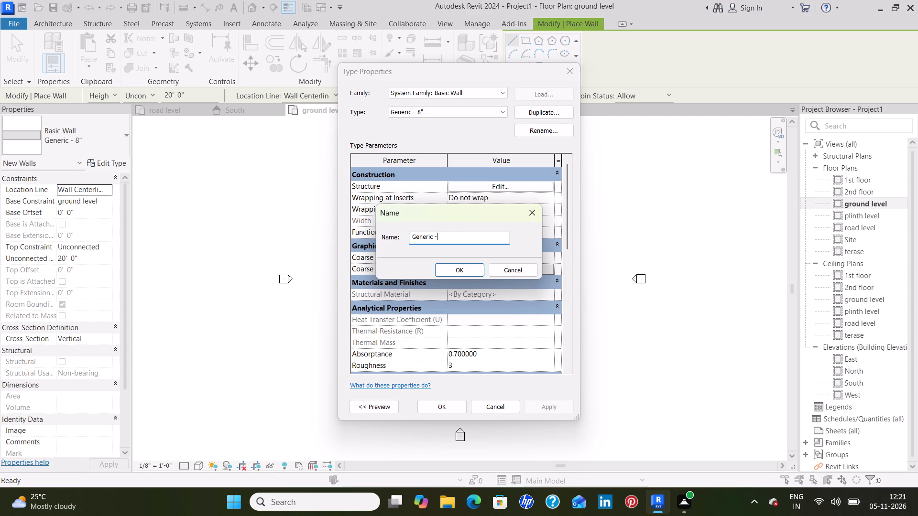
key(space)
text(9")
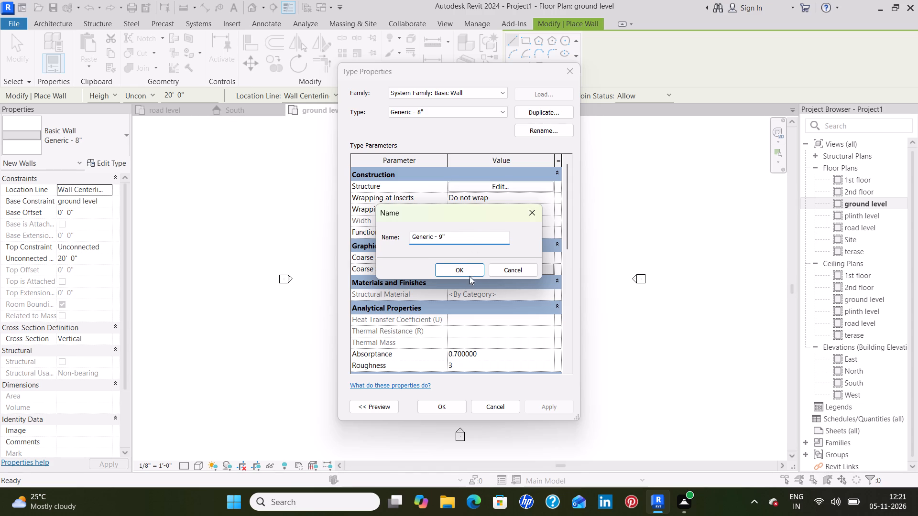
click(468, 271)
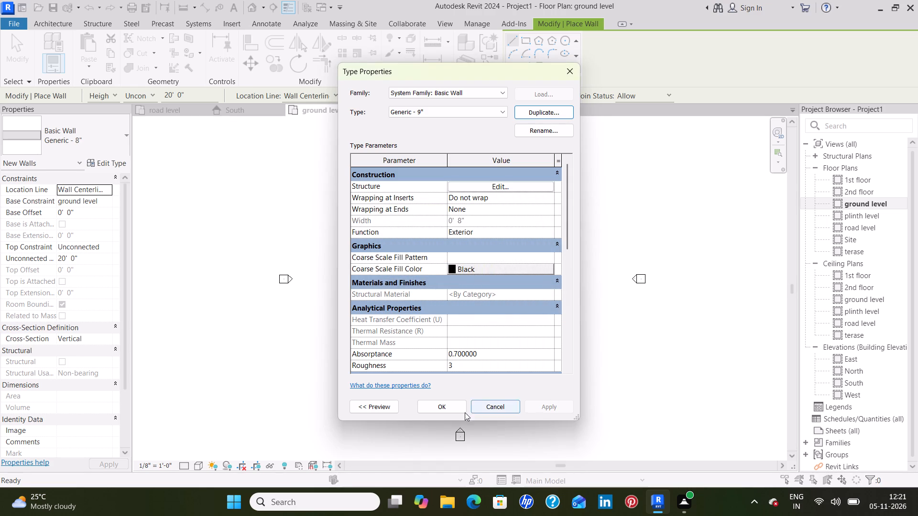
Set the structure layer thickness of the Generic - 9" wall type to 9" and accept the type properties.
click(506, 184)
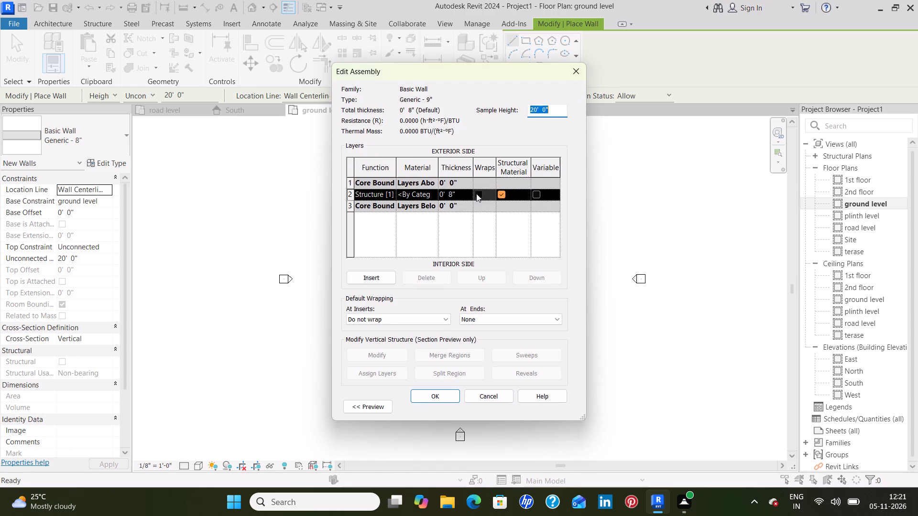
click(463, 194)
key(BackSpace)
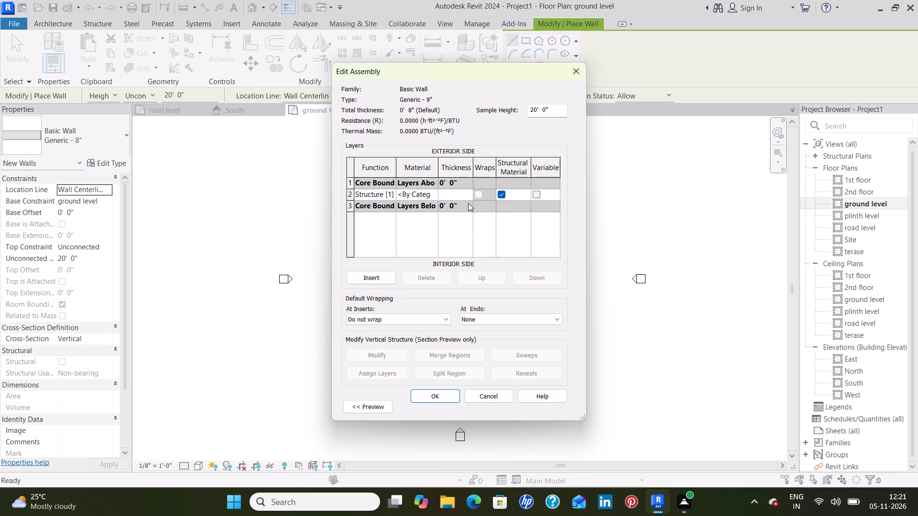
key(9)
key(shift+quotedbl)
click(436, 401)
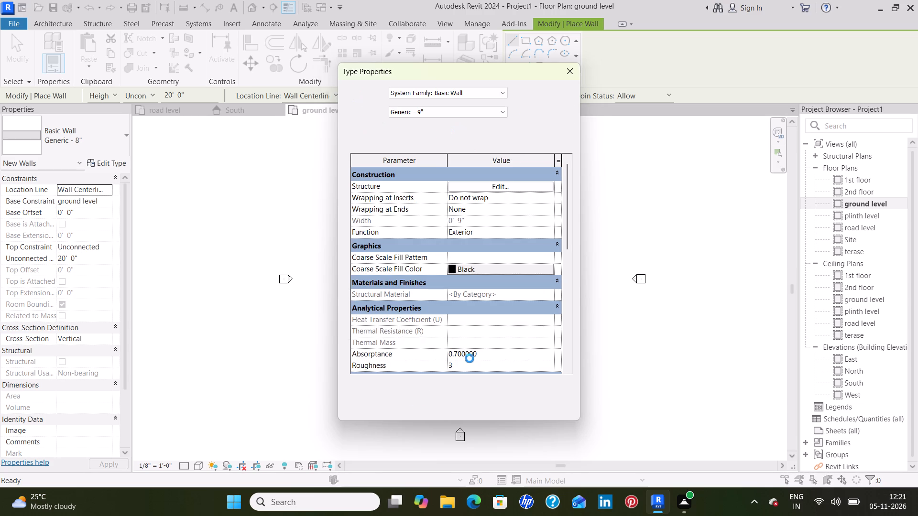
click(557, 405)
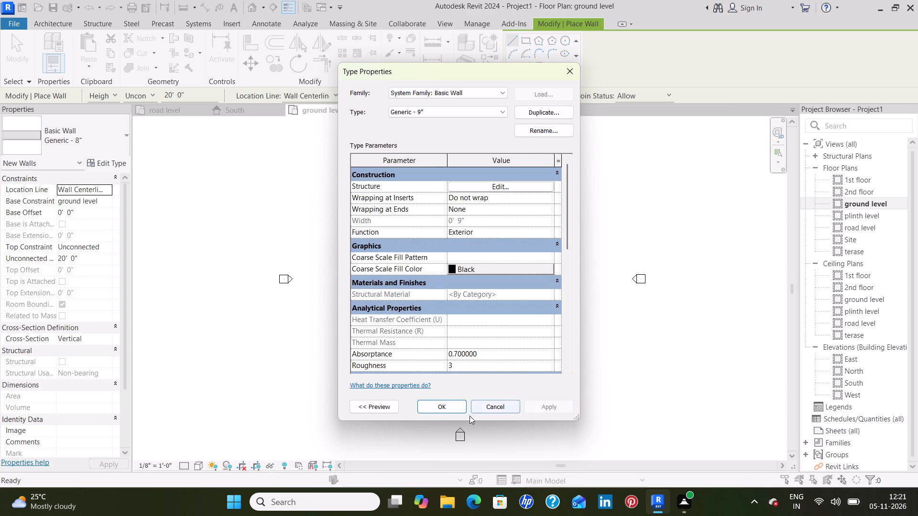
click(450, 412)
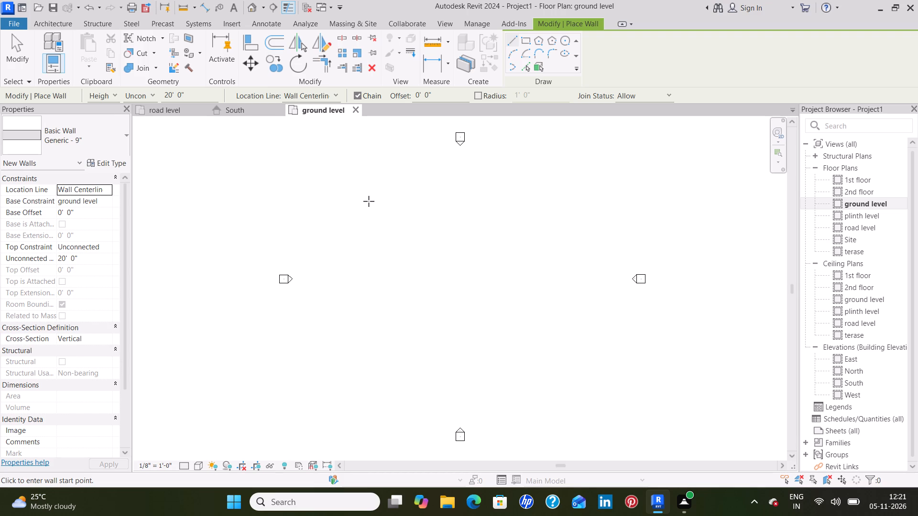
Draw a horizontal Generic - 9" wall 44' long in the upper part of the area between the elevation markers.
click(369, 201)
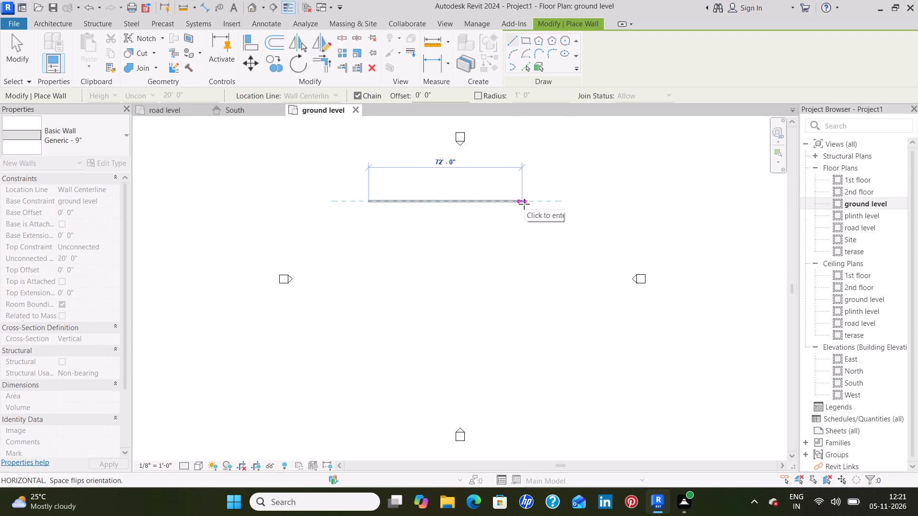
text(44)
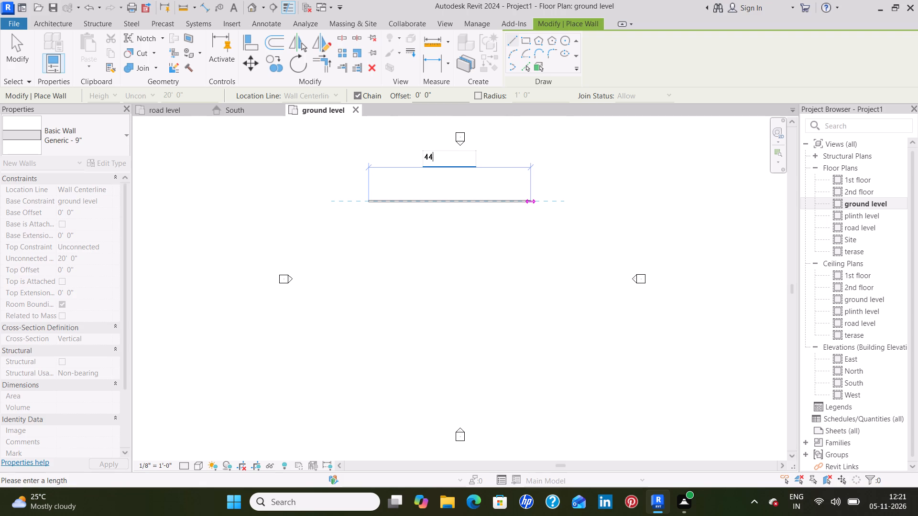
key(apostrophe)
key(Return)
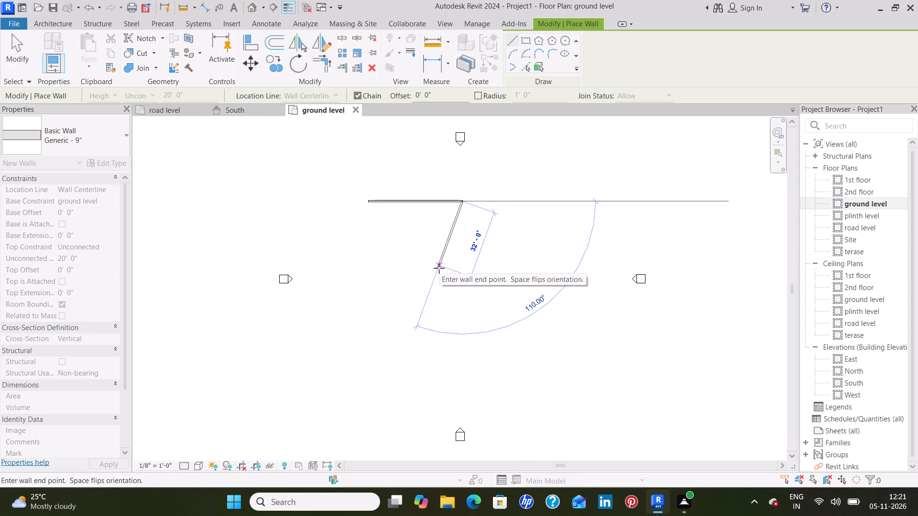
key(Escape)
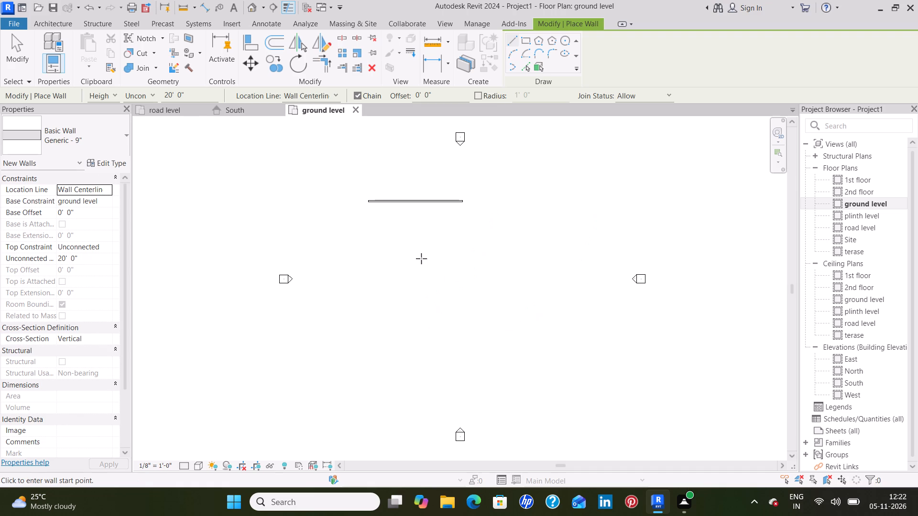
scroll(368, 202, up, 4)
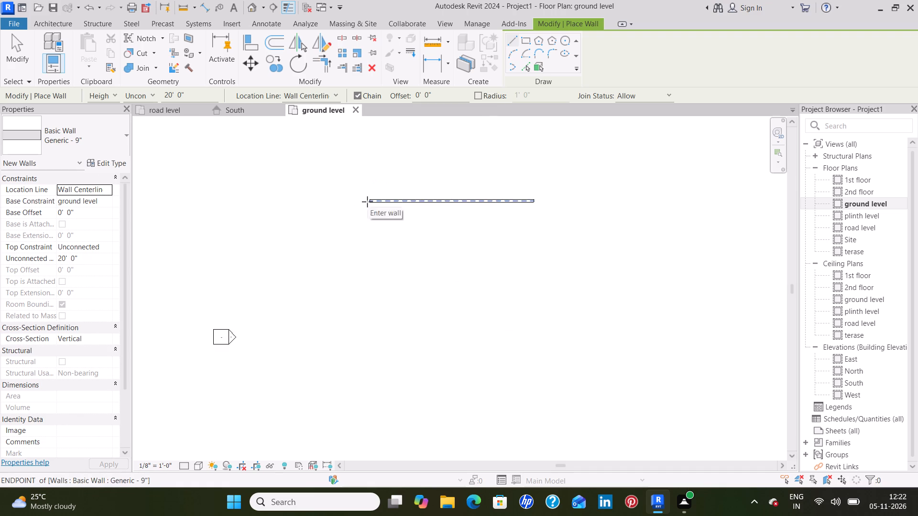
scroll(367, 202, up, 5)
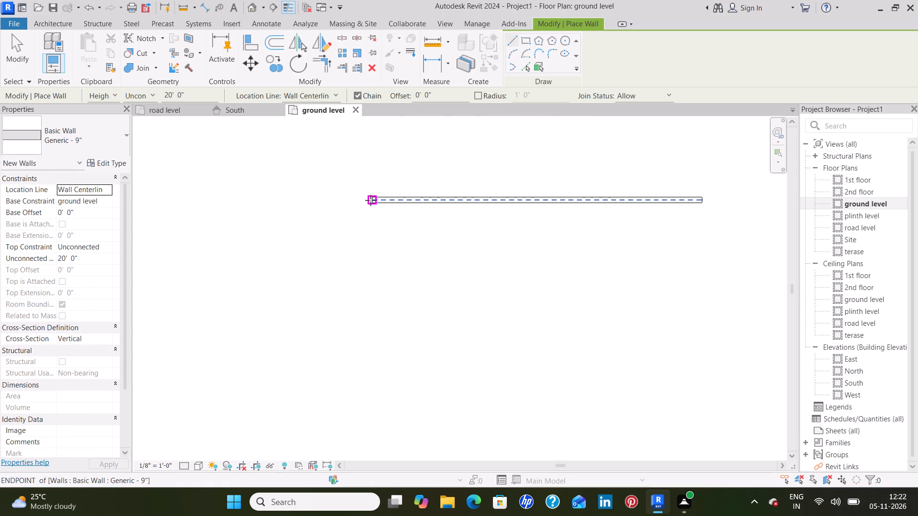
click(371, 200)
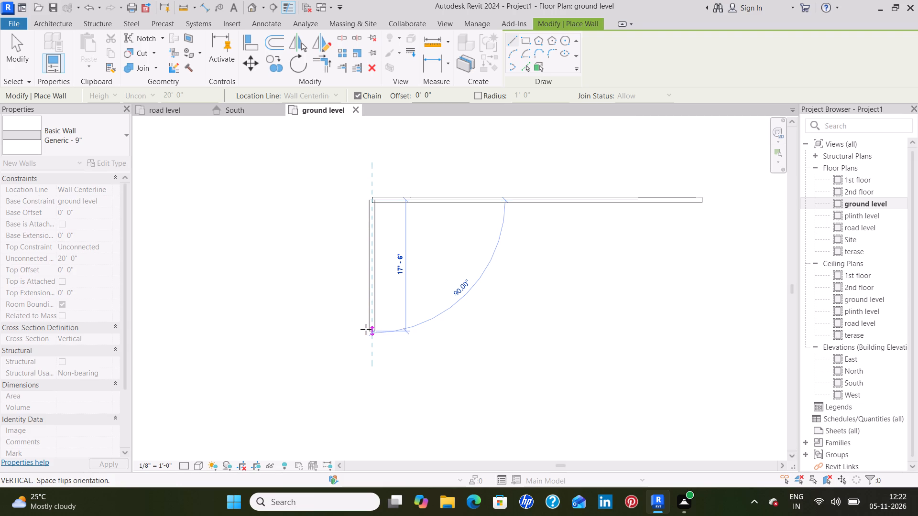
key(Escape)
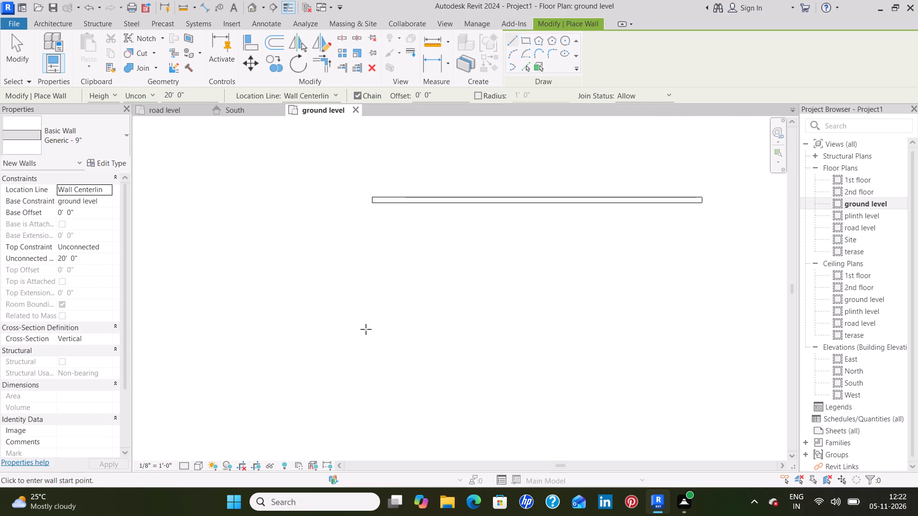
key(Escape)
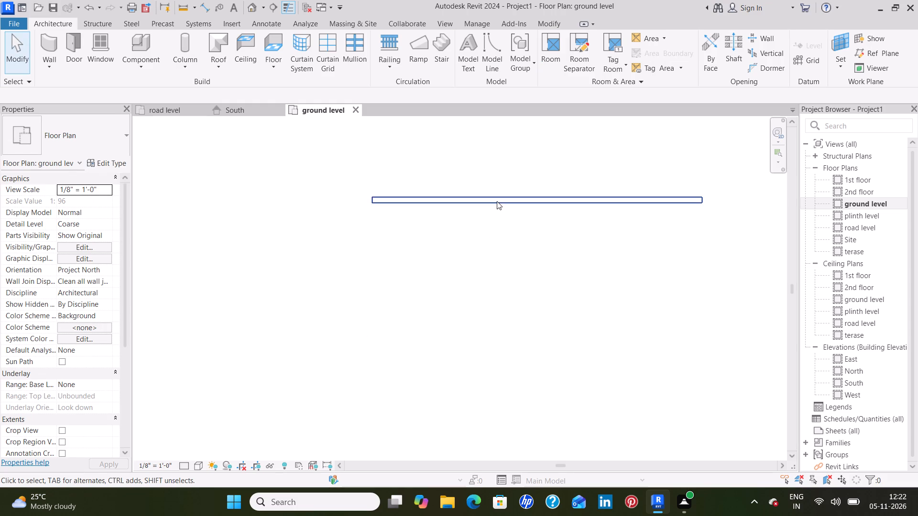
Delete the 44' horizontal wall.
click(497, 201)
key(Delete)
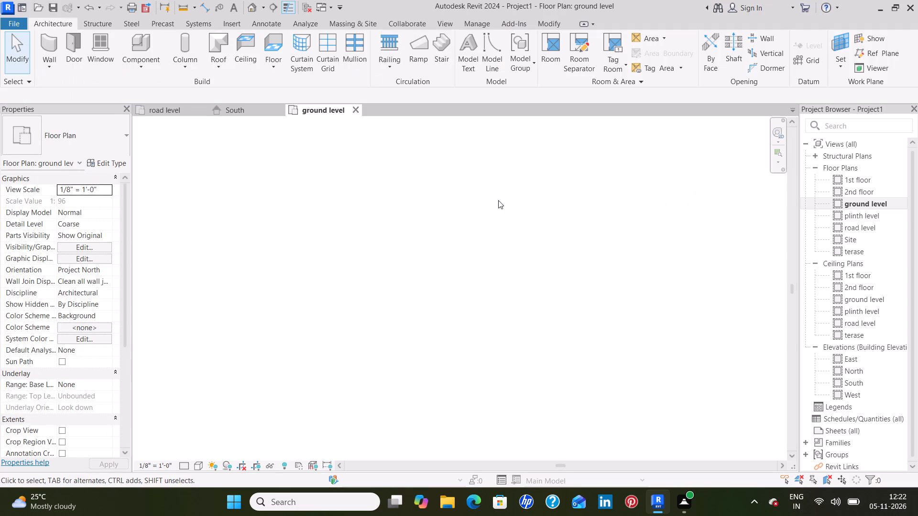
Draw a vertical Generic - 9" wall 28' long in the ground level plan, running downward from its start point.
click(42, 49)
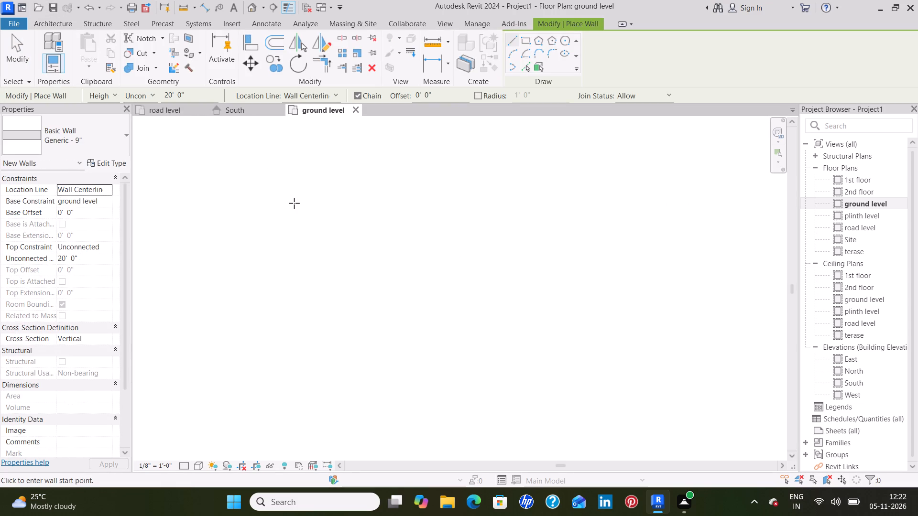
click(393, 196)
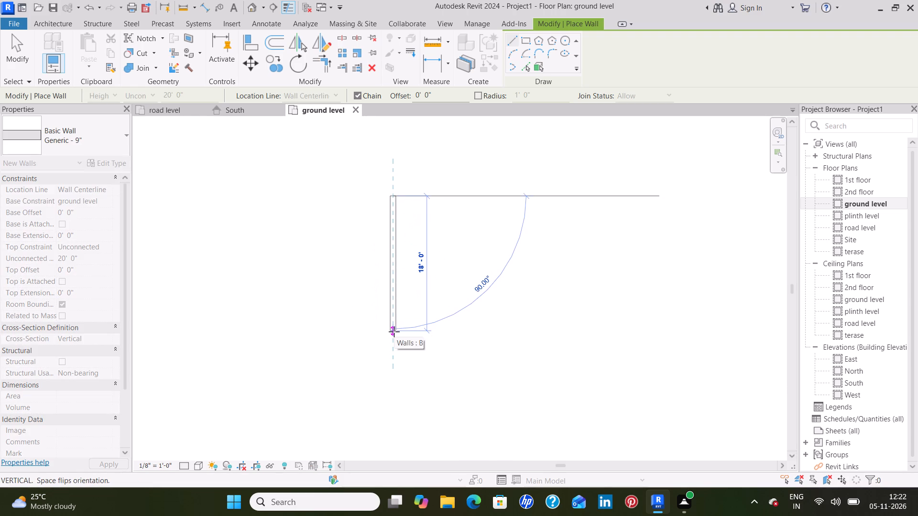
key(2)
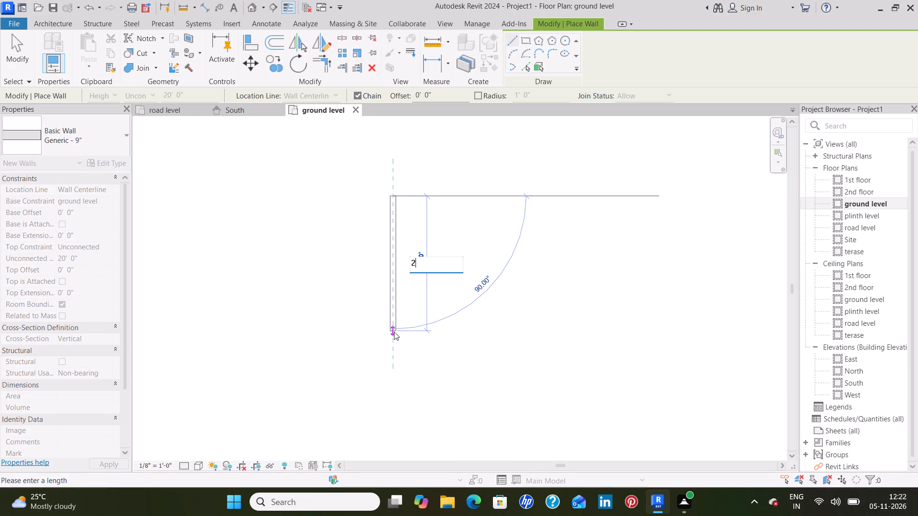
text(8')
key(Return)
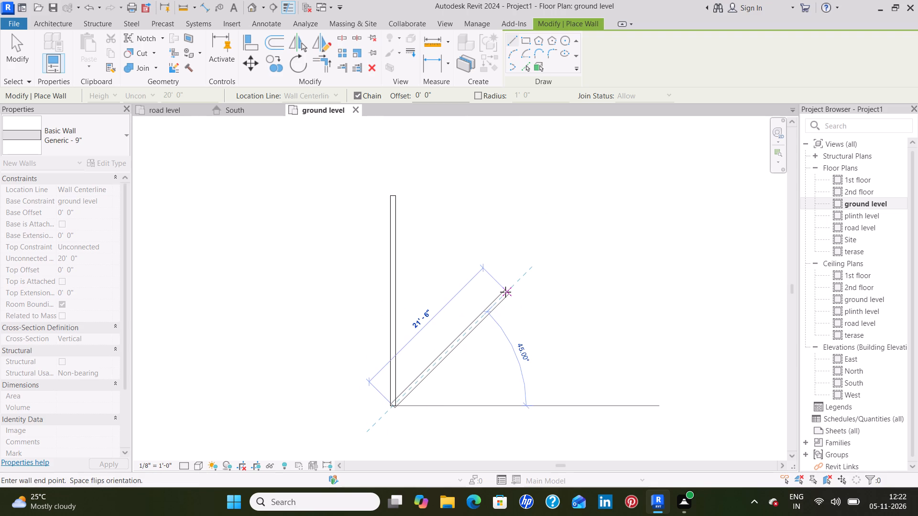
key(Escape)
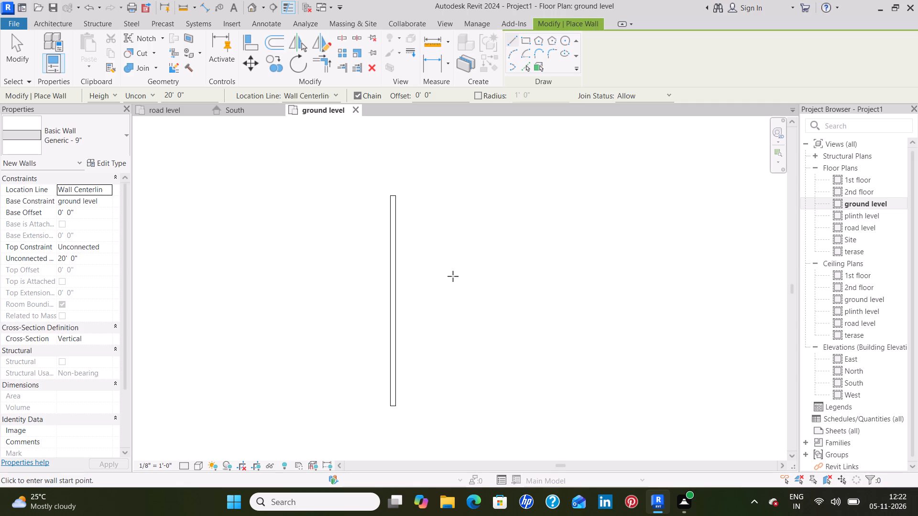
key(Escape)
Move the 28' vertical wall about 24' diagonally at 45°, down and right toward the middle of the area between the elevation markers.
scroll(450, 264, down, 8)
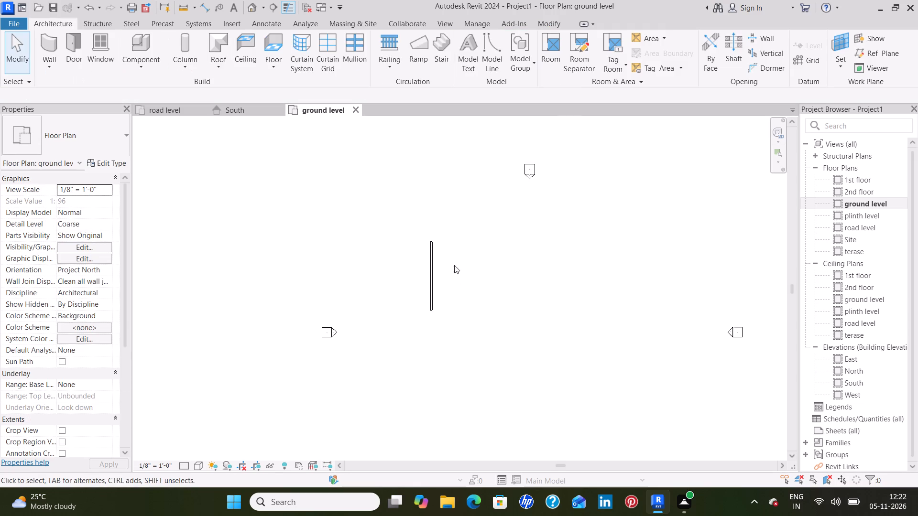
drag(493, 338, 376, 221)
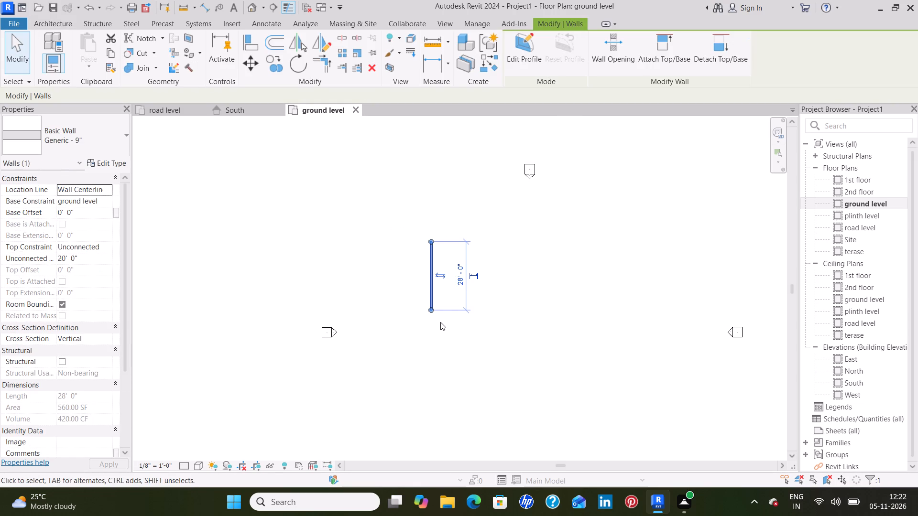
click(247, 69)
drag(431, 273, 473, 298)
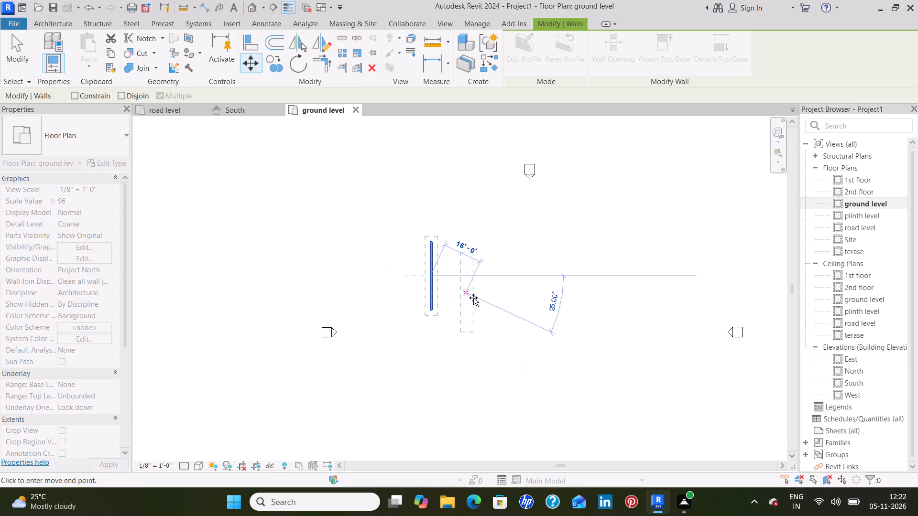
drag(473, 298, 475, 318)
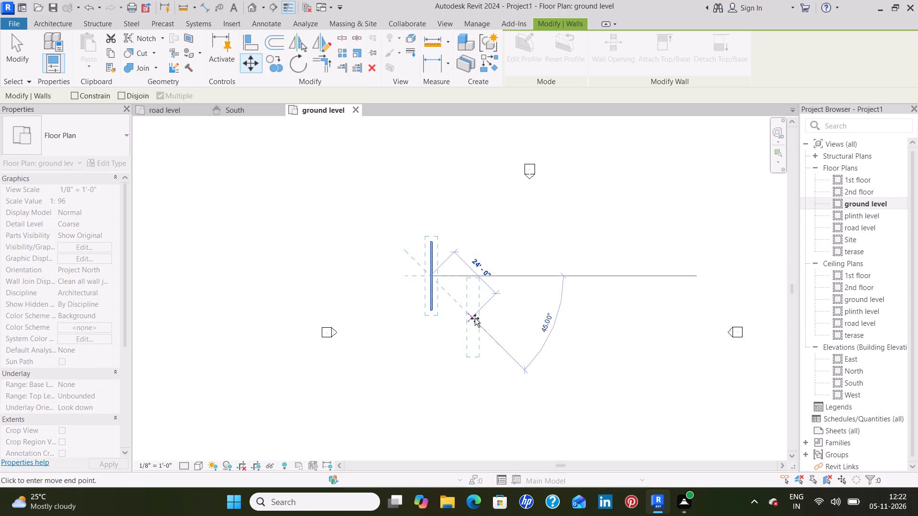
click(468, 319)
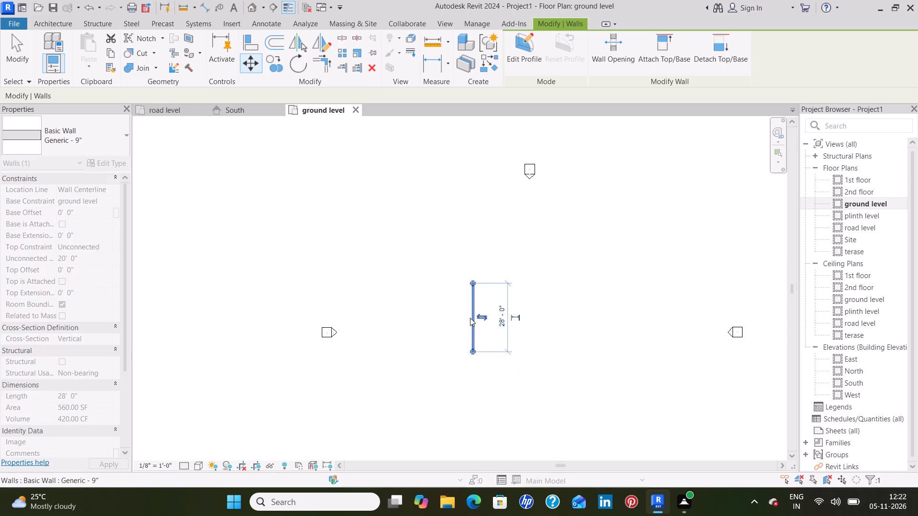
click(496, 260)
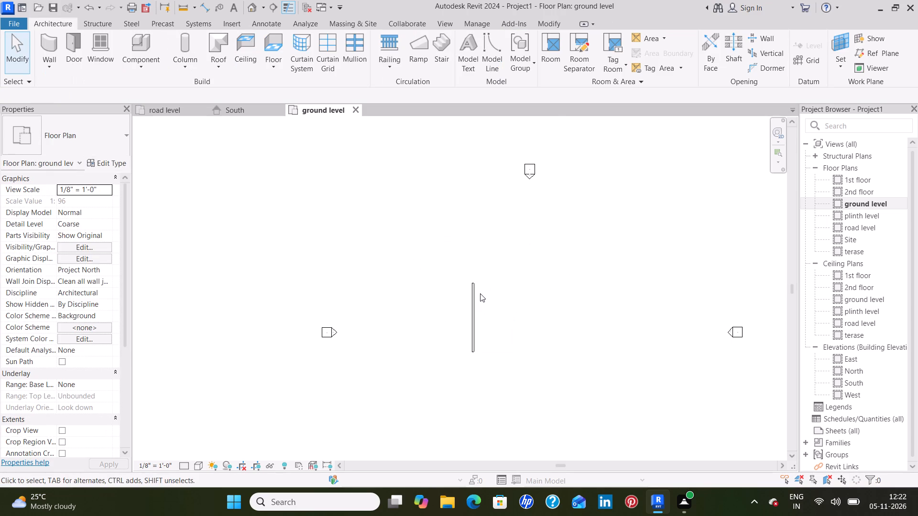
Delete the 28' vertical wall from the ground level plan.
scroll(479, 293, up, 8)
middle_drag(515, 259, 424, 272)
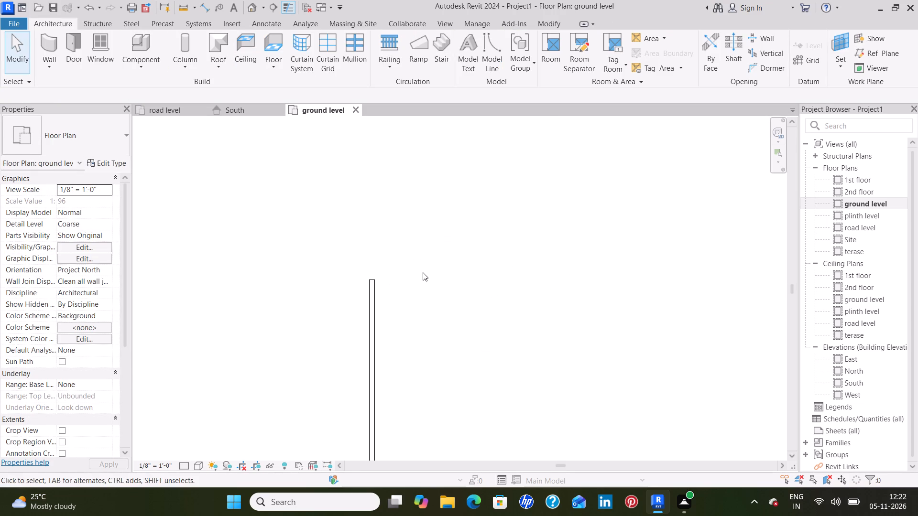
scroll(422, 269, down, 2)
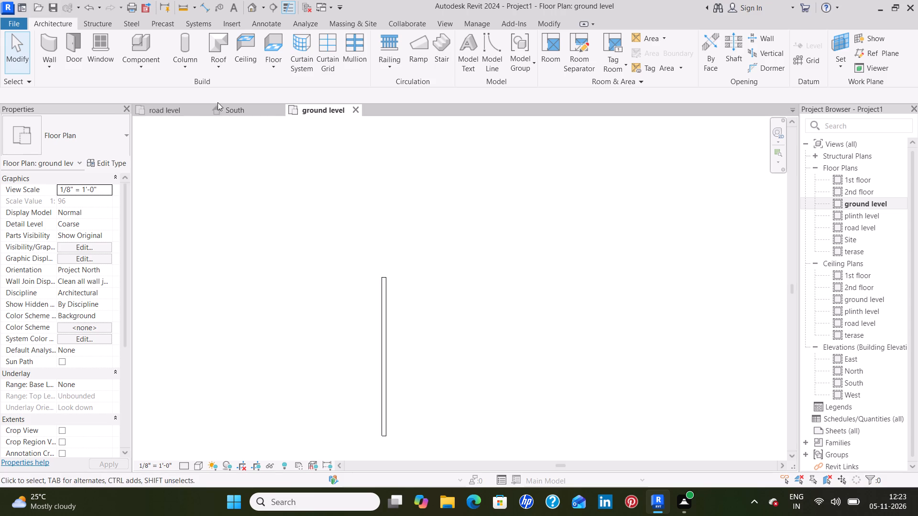
click(385, 301)
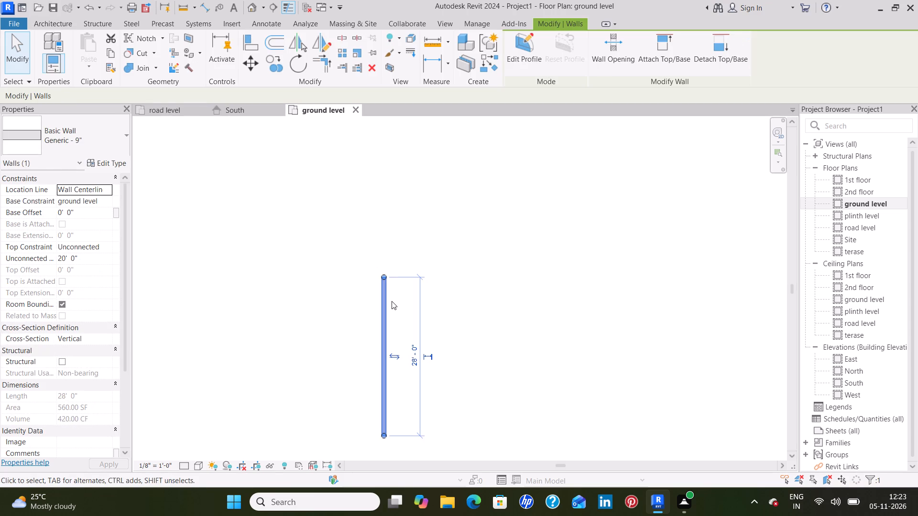
key(BackSpace)
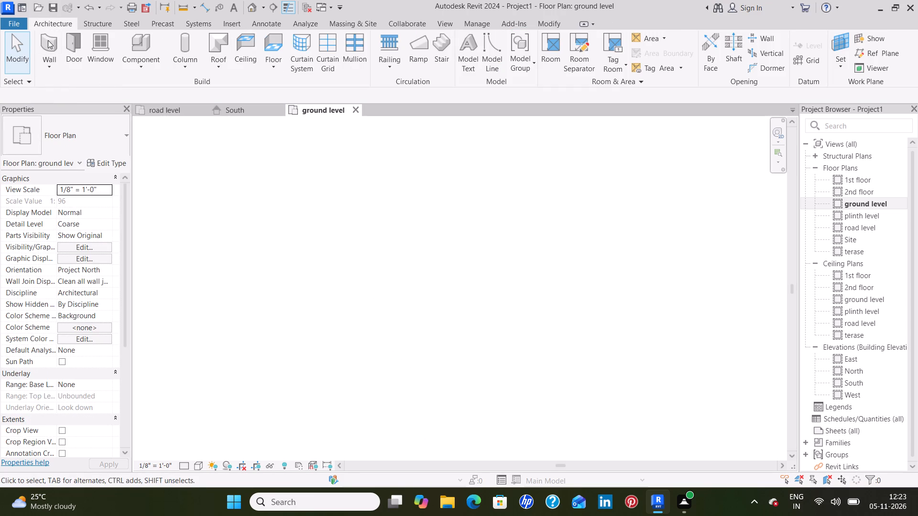
Start drawing a new Generic - 9" wall in the empty ground level plan, placing its start point in the upper middle area.
click(48, 40)
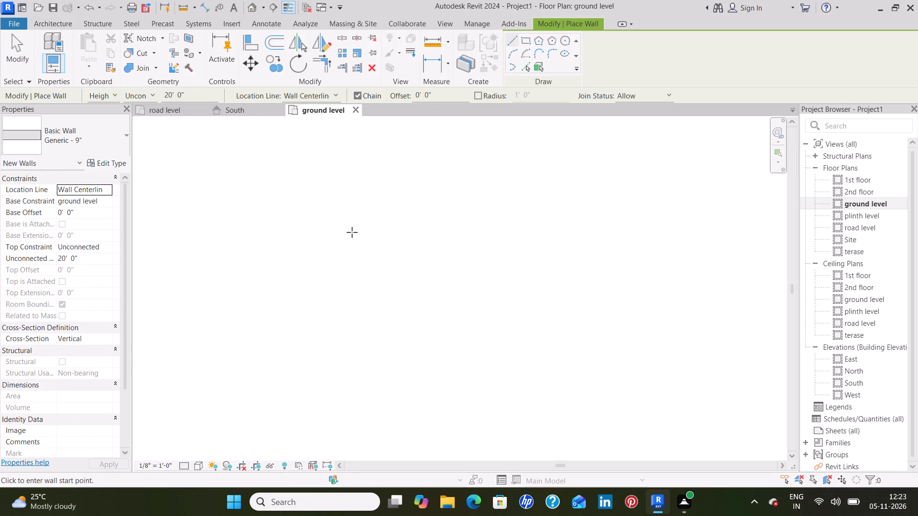
click(386, 228)
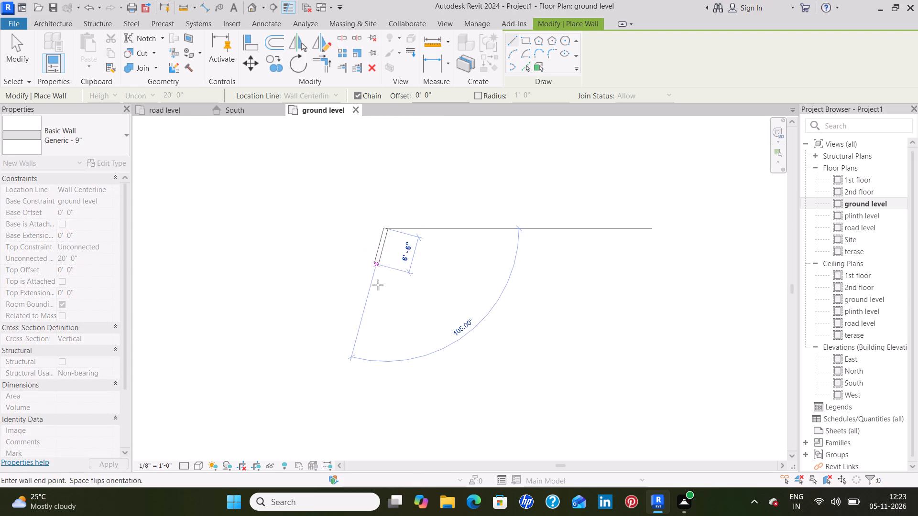
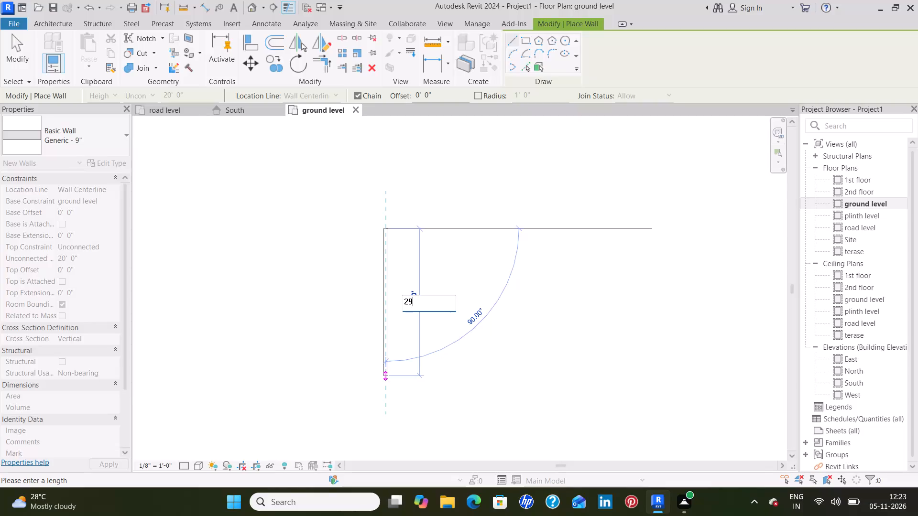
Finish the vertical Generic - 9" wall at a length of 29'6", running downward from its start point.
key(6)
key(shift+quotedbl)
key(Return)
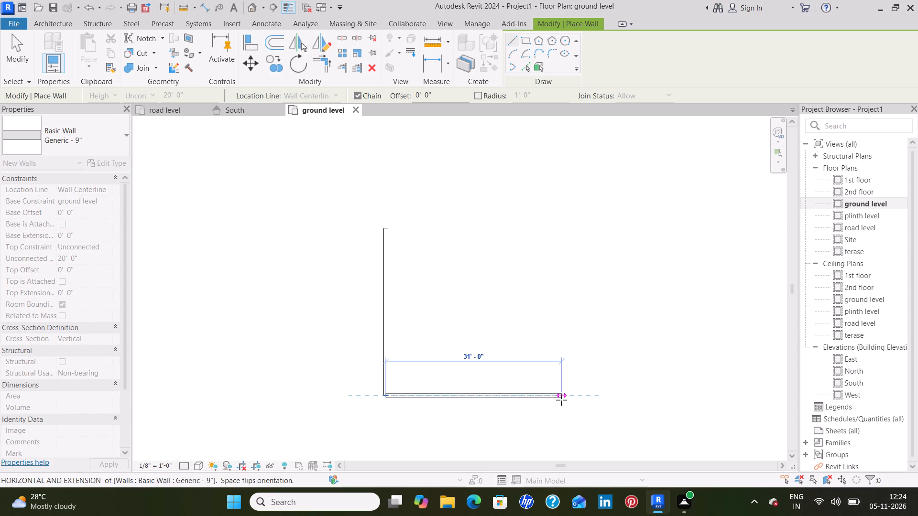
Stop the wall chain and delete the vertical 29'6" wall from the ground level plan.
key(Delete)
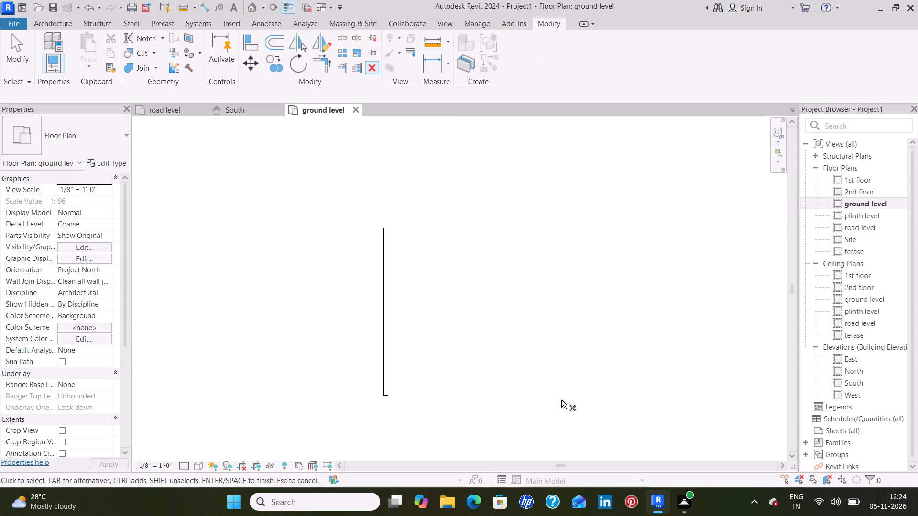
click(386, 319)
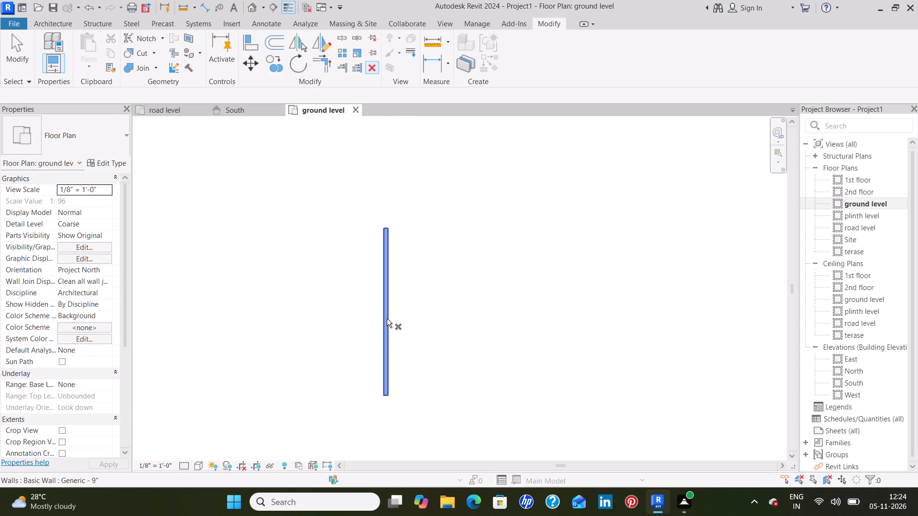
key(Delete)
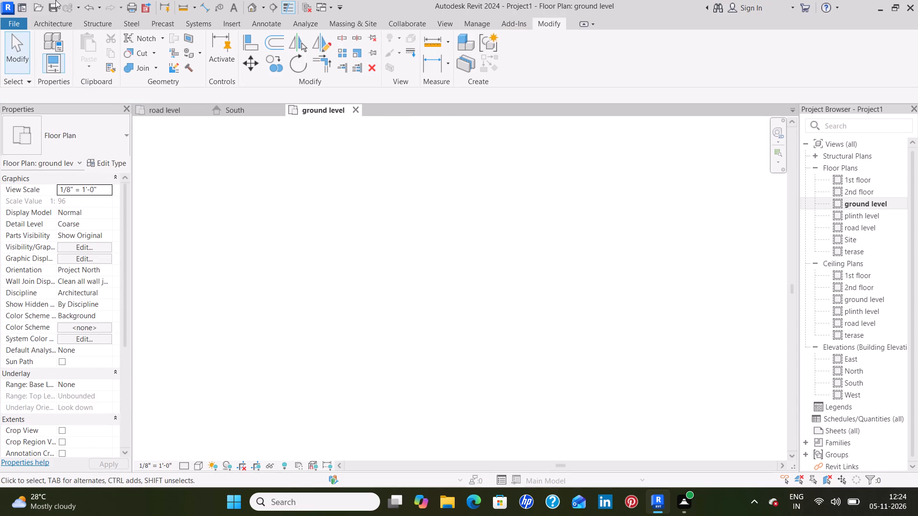
Draw a vertical Generic - 9" wall 28'9" long, running downward from the upper middle of the ground level plan.
click(63, 26)
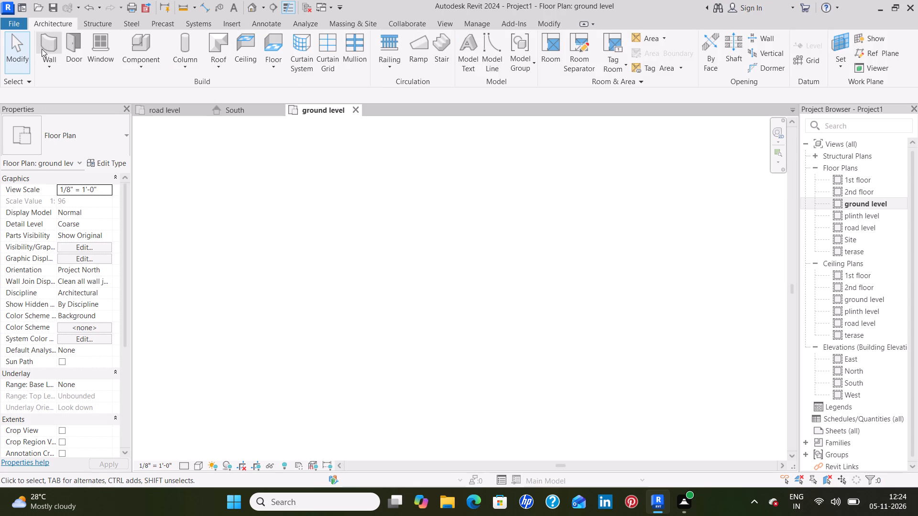
click(44, 45)
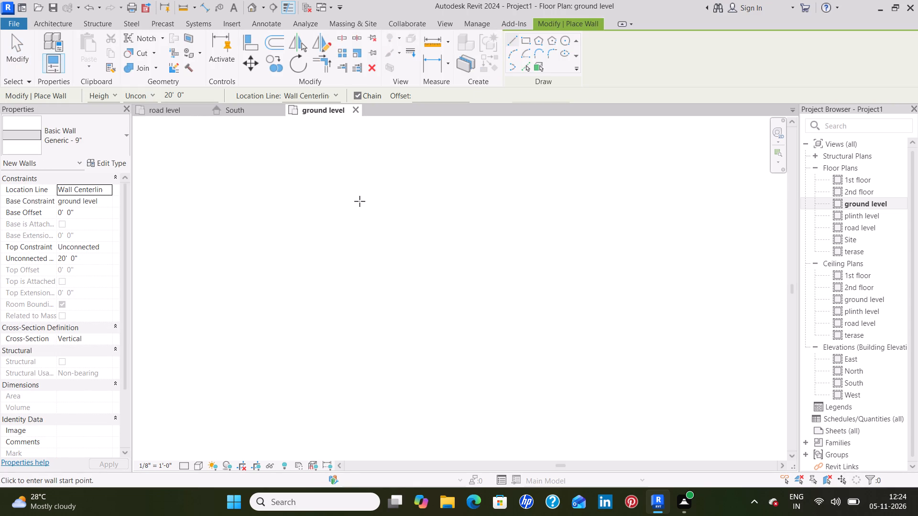
click(370, 215)
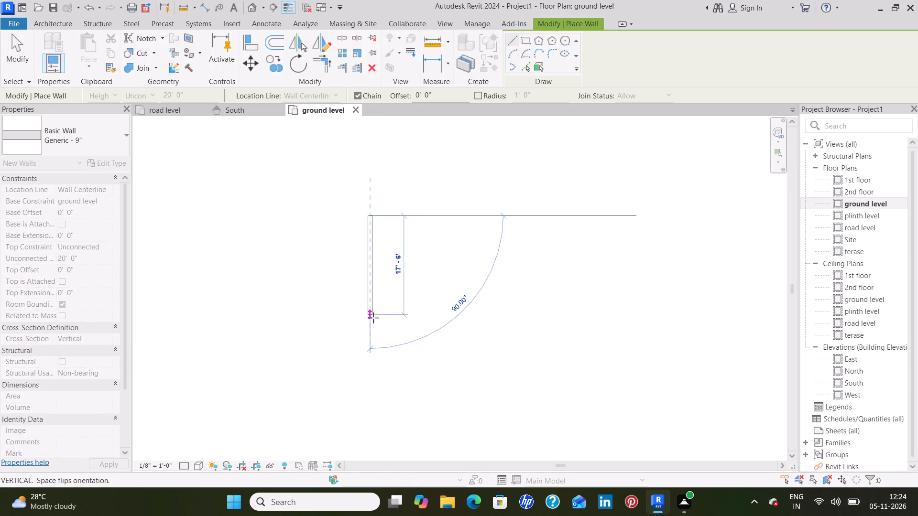
key(2)
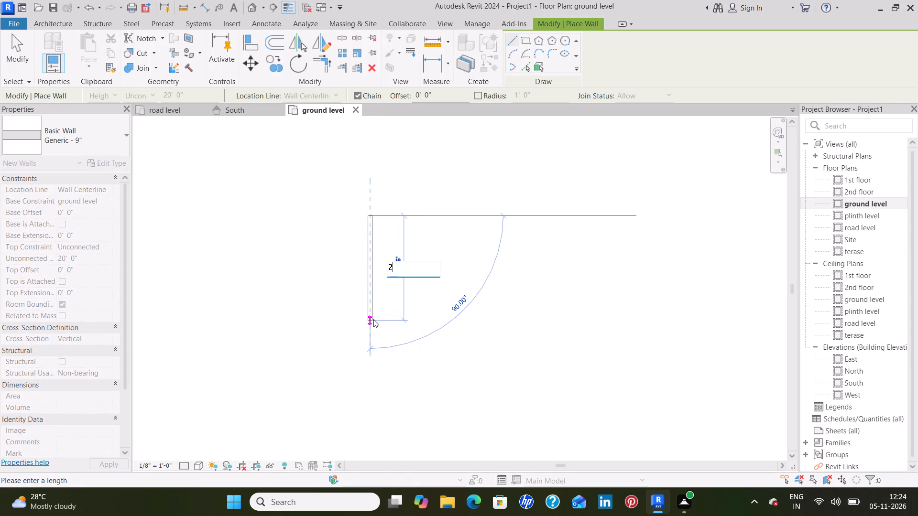
key(8)
text('9)
key(shift+quotedbl)
key(Return)
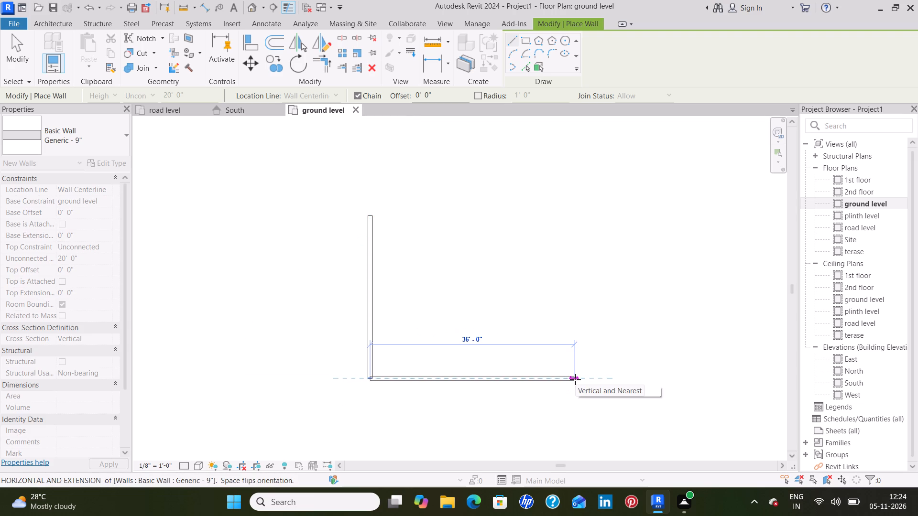
Continue the chain with a horizontal 9" wall 44'9" long, running right from the first wall's lower end.
text(44)
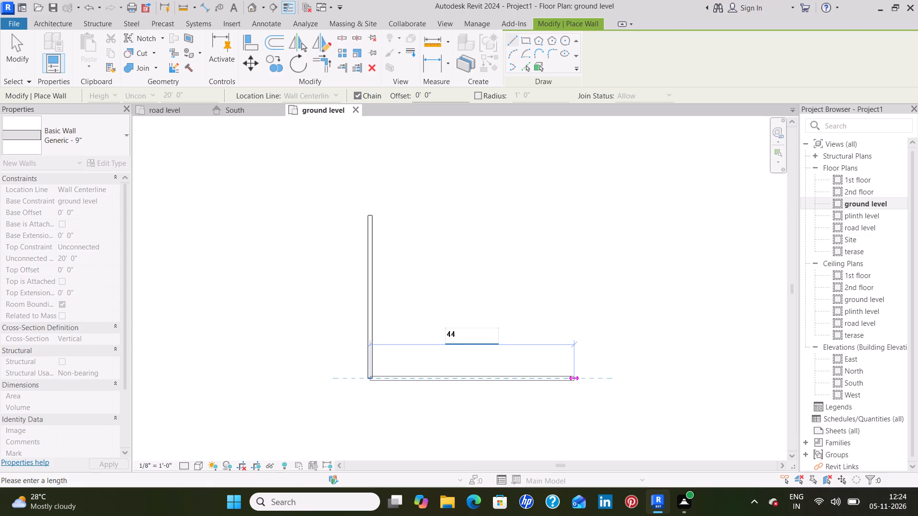
text('9)
key(shift+quotedbl)
key(Return)
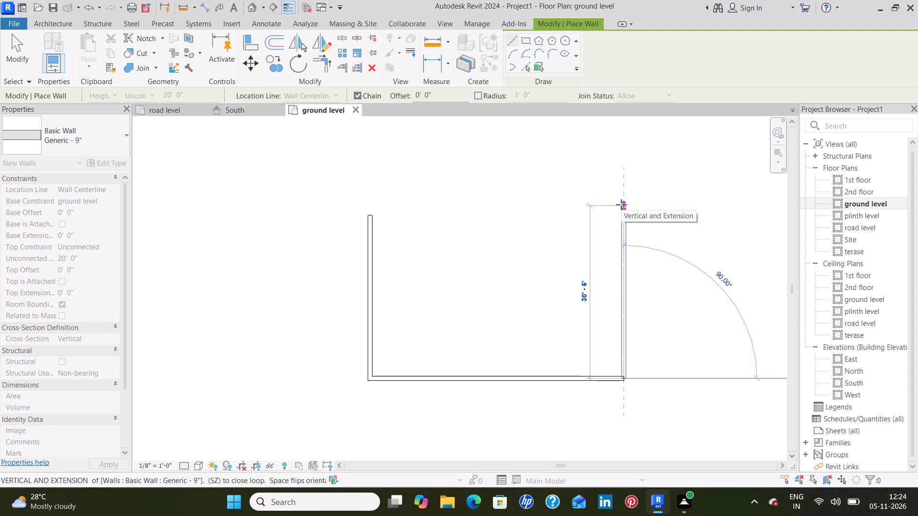
Draw the right-hand 9" wall upward 28'9", and close the rectangle with a top wall back to the first wall's start point.
key(2)
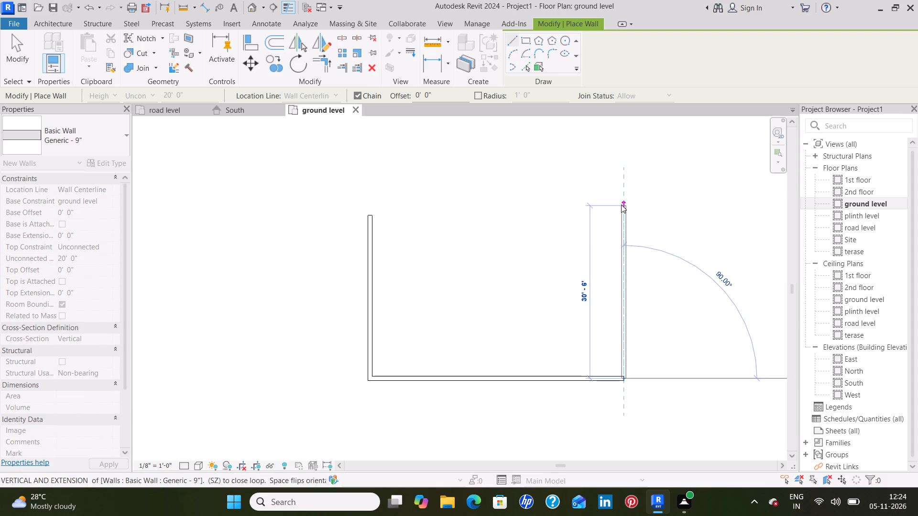
key(8)
text('9)
key(shift+quotedbl)
key(Return)
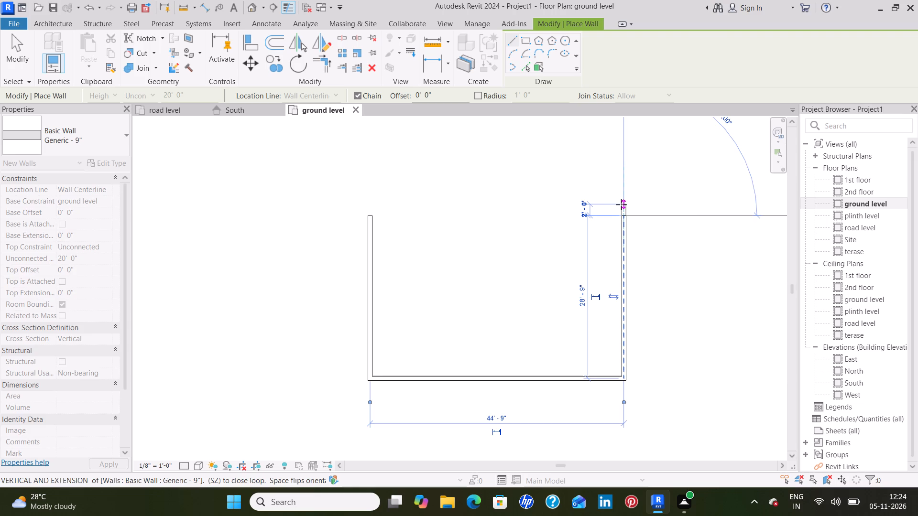
click(370, 215)
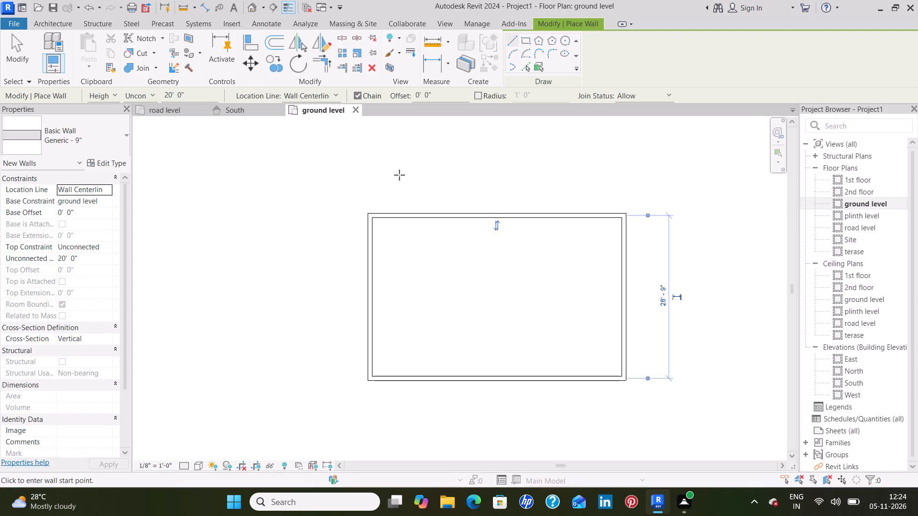
key(Escape)
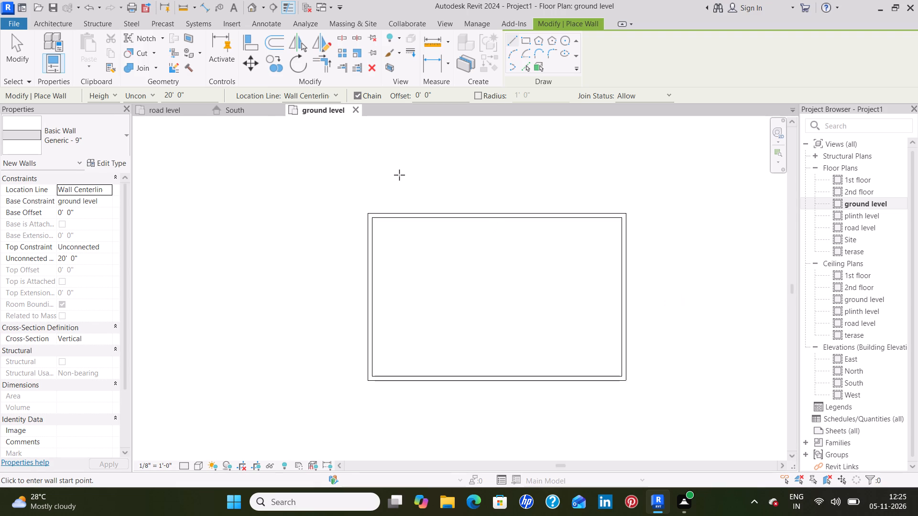
Duplicate the Generic - 9" wall type under the name Generic - 4.5".
click(111, 139)
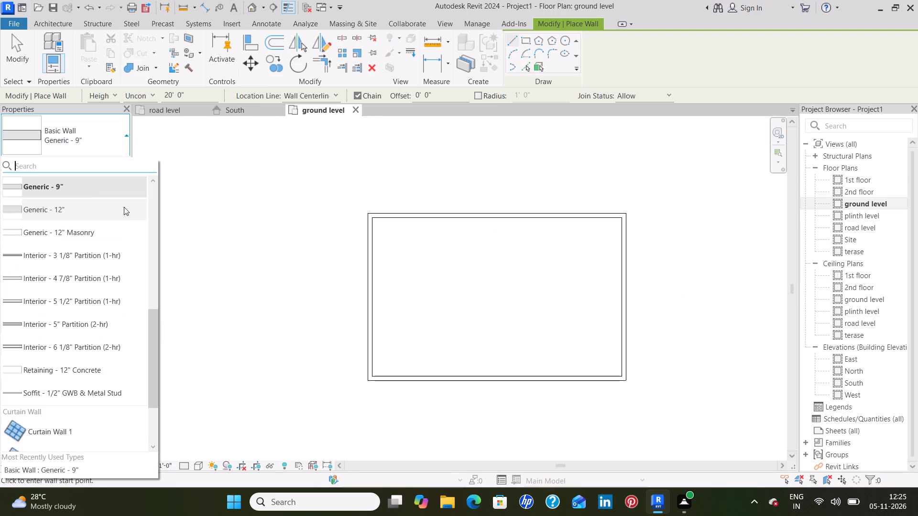
click(87, 152)
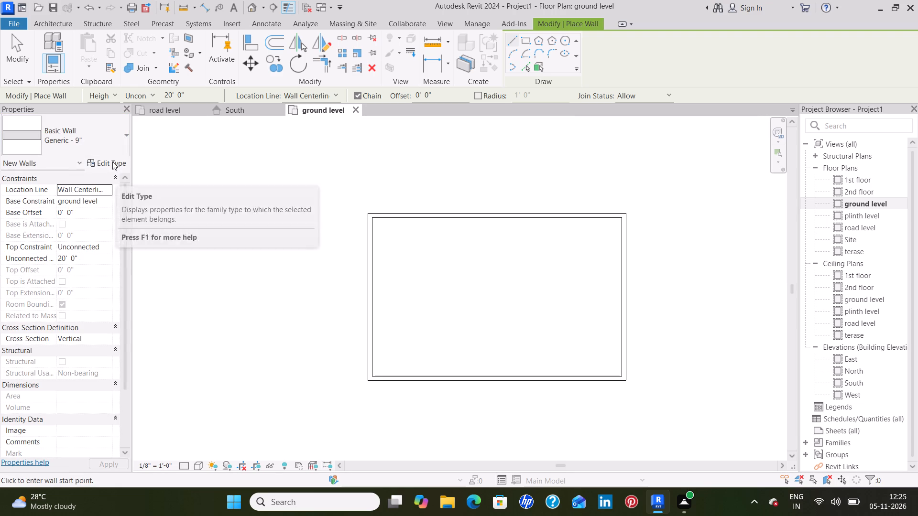
click(112, 161)
click(529, 110)
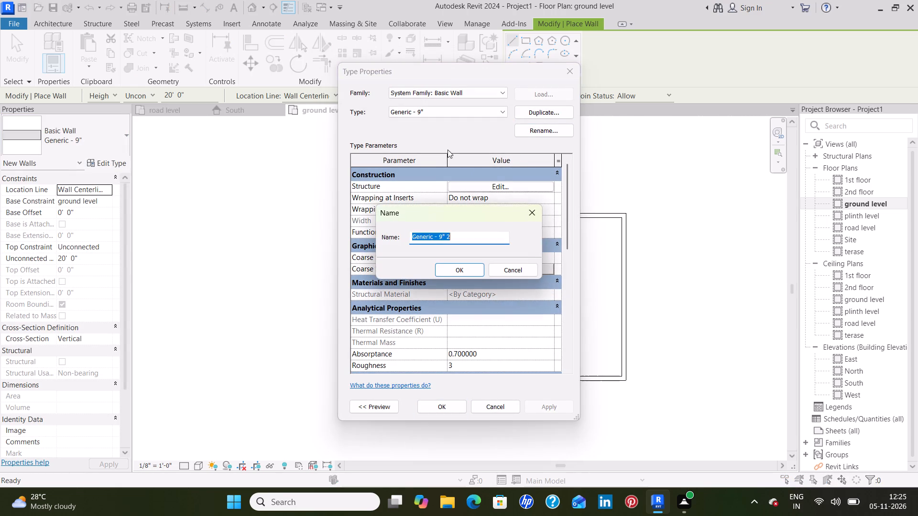
click(476, 236)
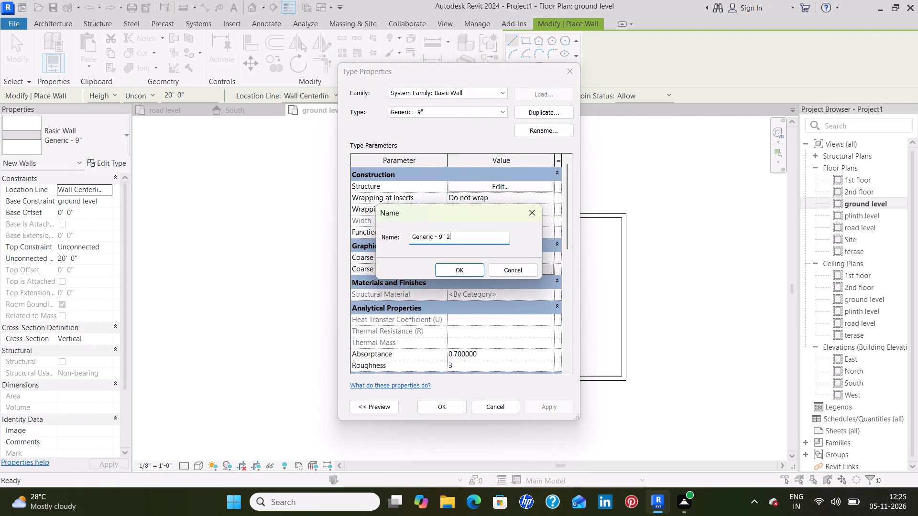
key(BackSpace)
key(BackSpace)
key(BackSpace)
key(BackSpace)
text(4.5)
key(shift+quotedbl)
key(Return)
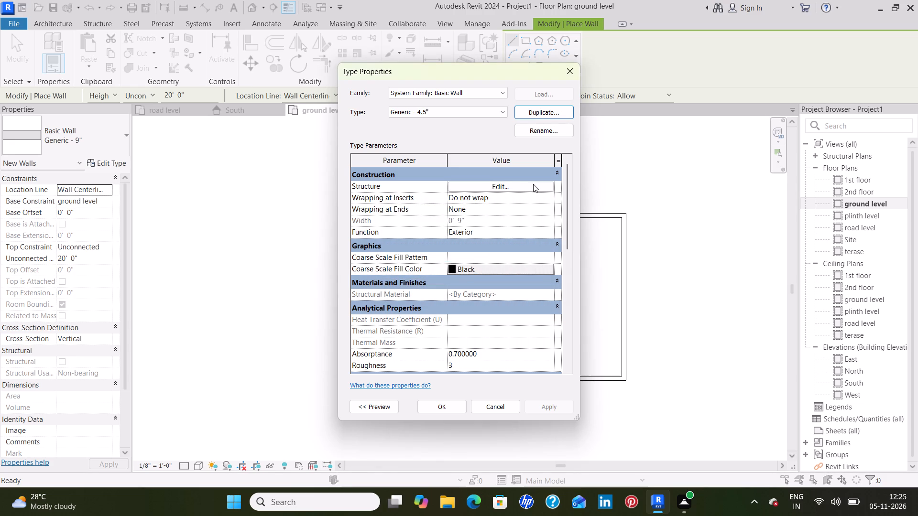
Set the structure layer thickness of the Generic - 4.5" wall type to 4.5" and apply the type changes.
click(533, 184)
click(465, 194)
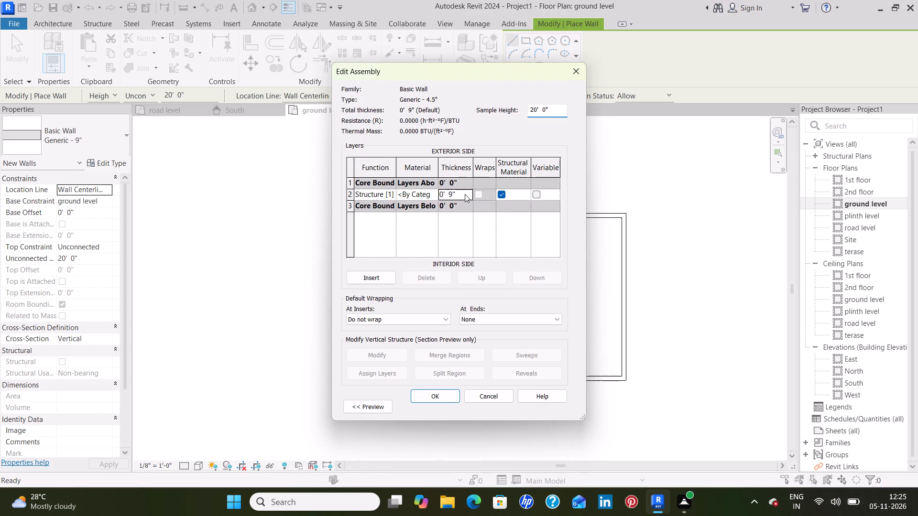
key(BackSpace)
key(BackSpace)
key(BackSpace)
text(4'5)
key(BackSpace)
key(BackSpace)
text(.5)
key(shift+quotedbl)
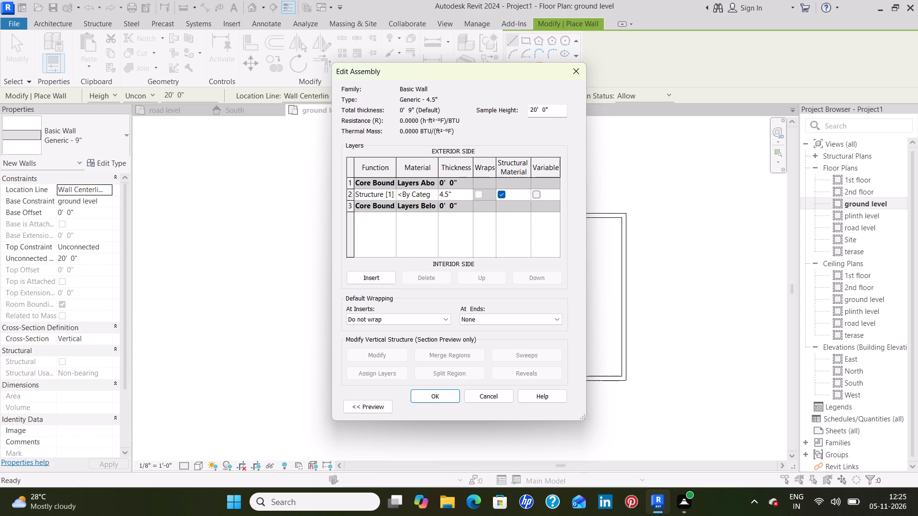
click(435, 398)
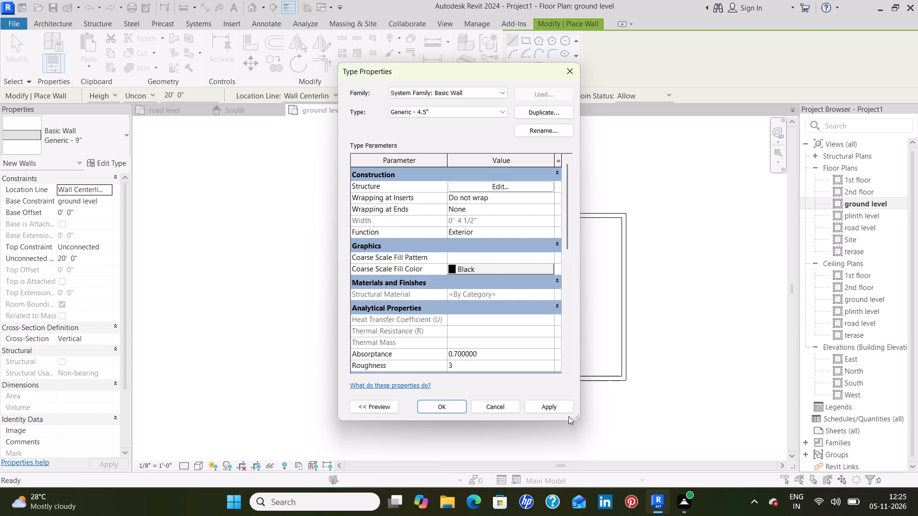
click(562, 410)
click(435, 406)
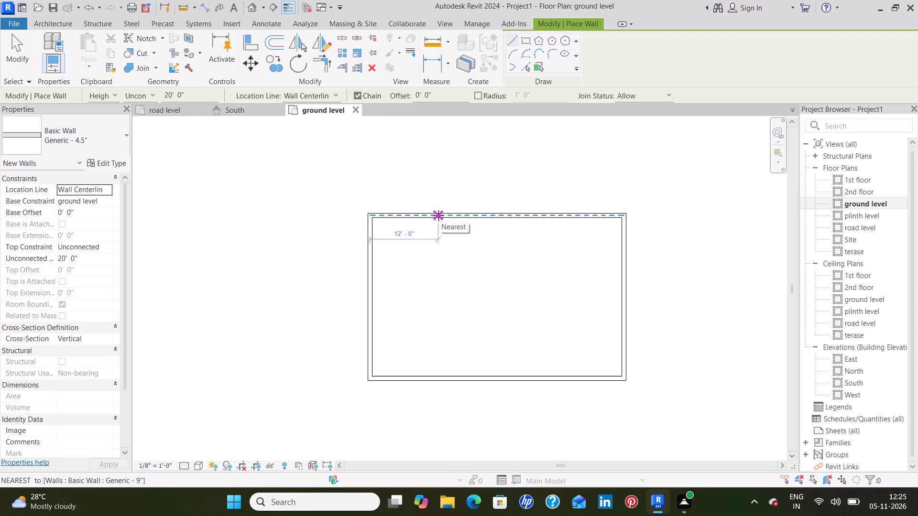
Draw a Generic - 4.5" partition 11'6" long down from the top wall, about 11'6" from the left wall's centerline.
scroll(433, 217, up, 6)
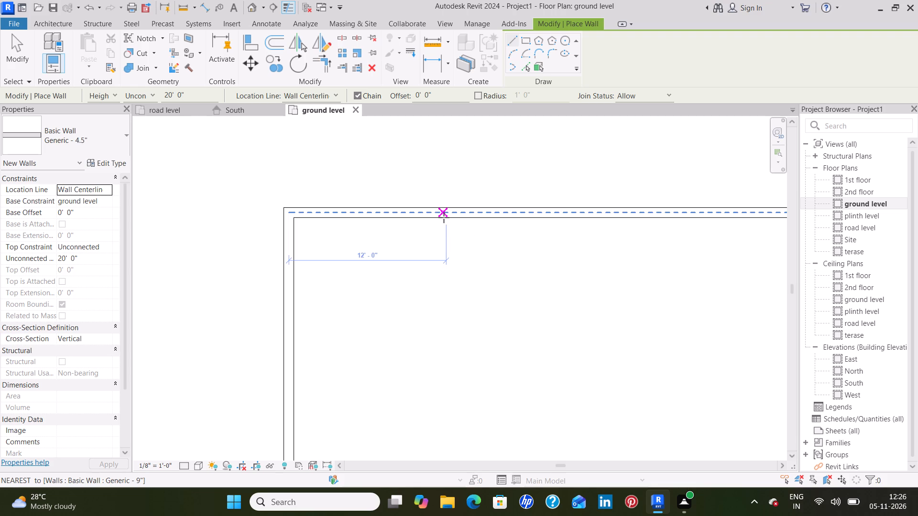
click(441, 217)
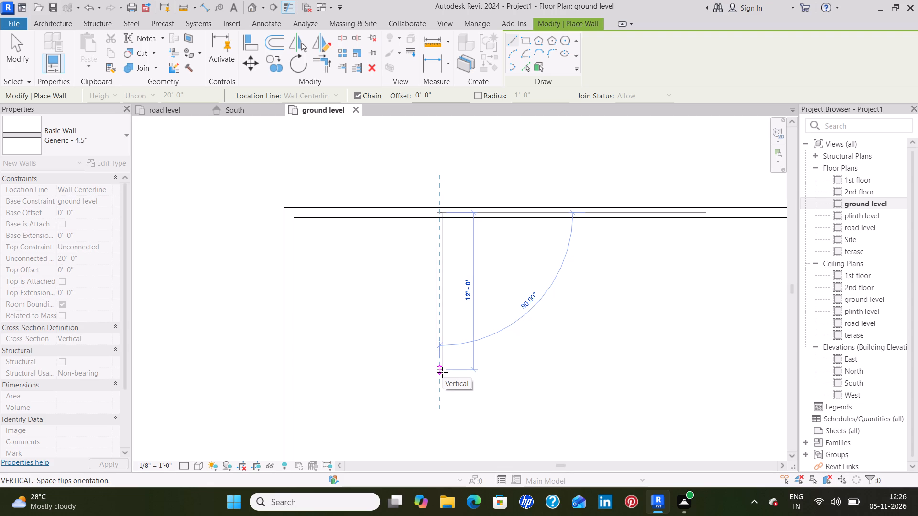
text(11)
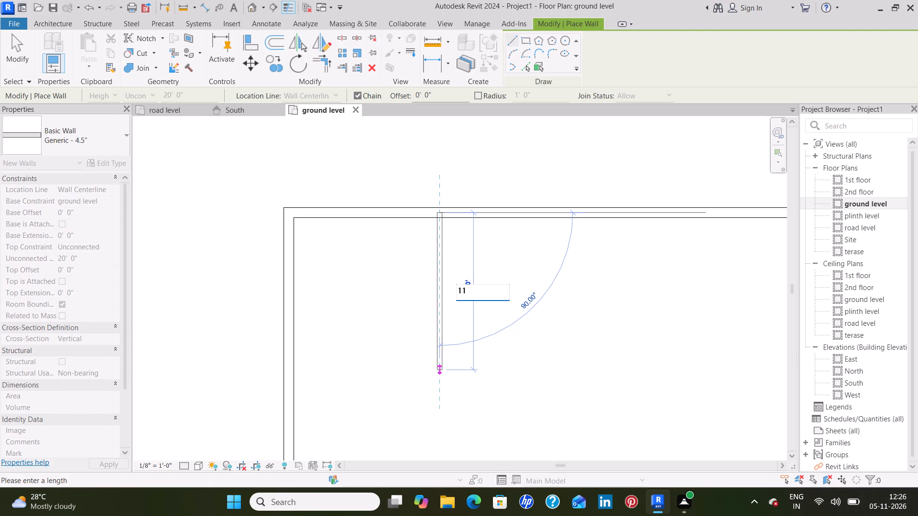
key(apostrophe)
key(6)
key(shift+quotedbl)
key(Return)
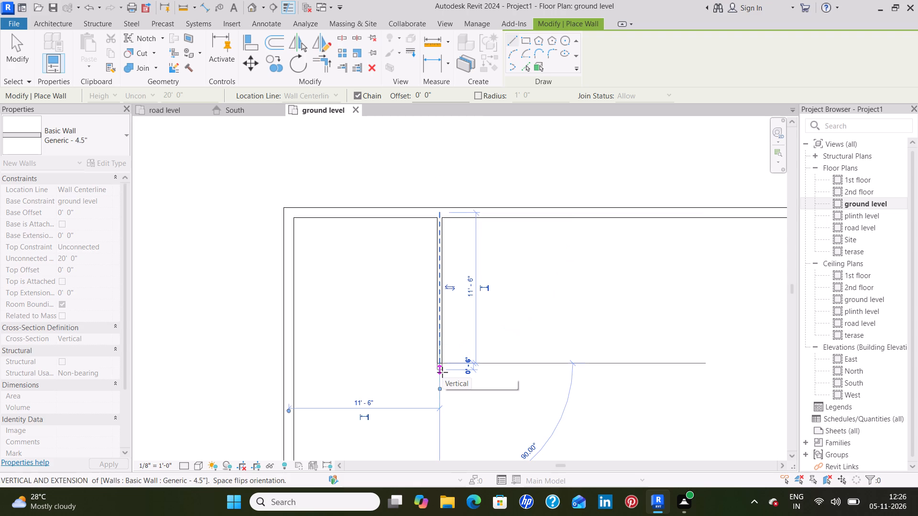
Run the Generic - 4.5" partition horizontally from the vertical partition's lower end to the left outer wall, closing the upper-left room.
click(293, 367)
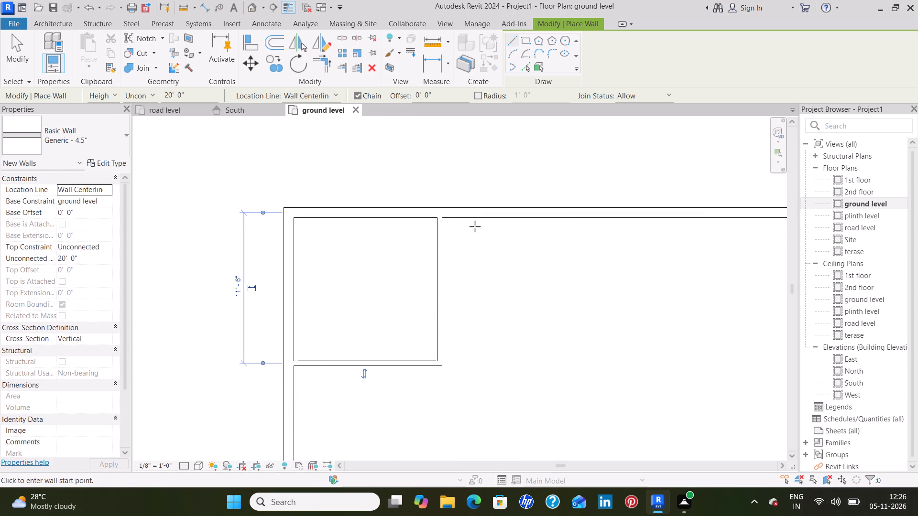
key(Escape)
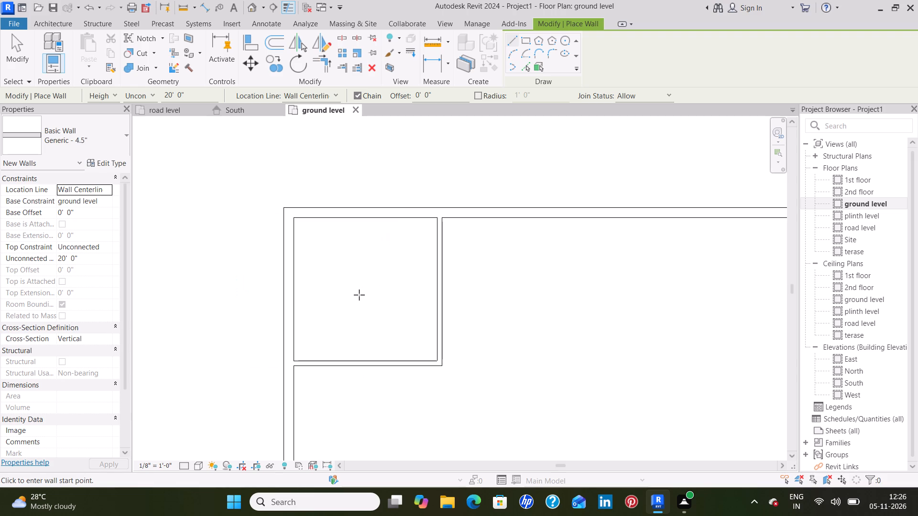
key(Escape)
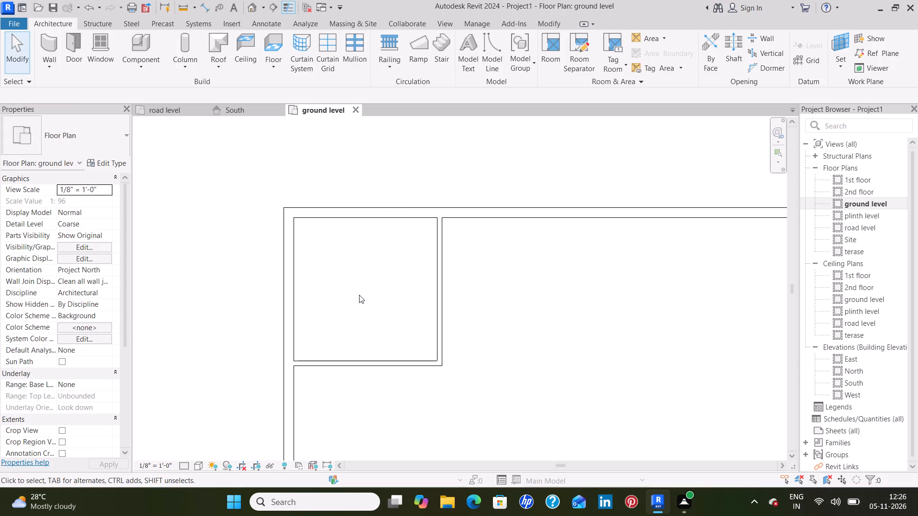
Set the upper-left room's vertical partition 11'7" from the left outer wall.
click(440, 267)
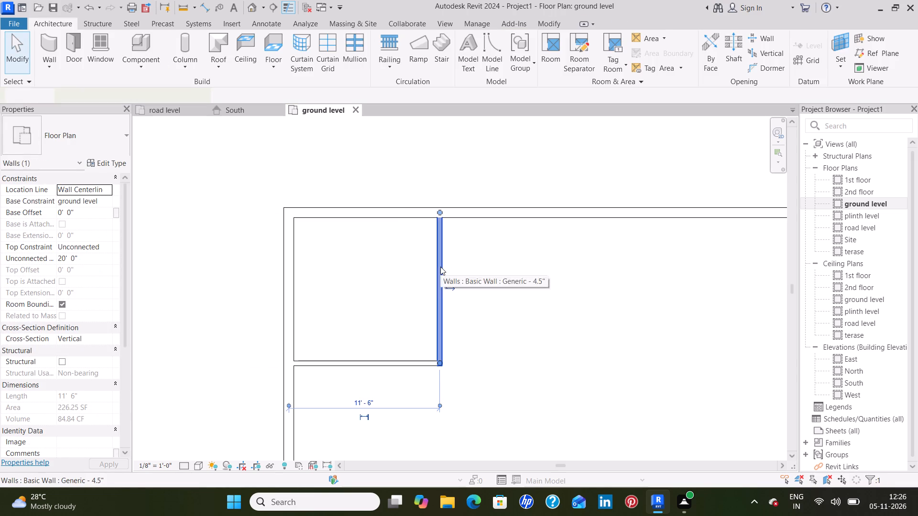
click(375, 403)
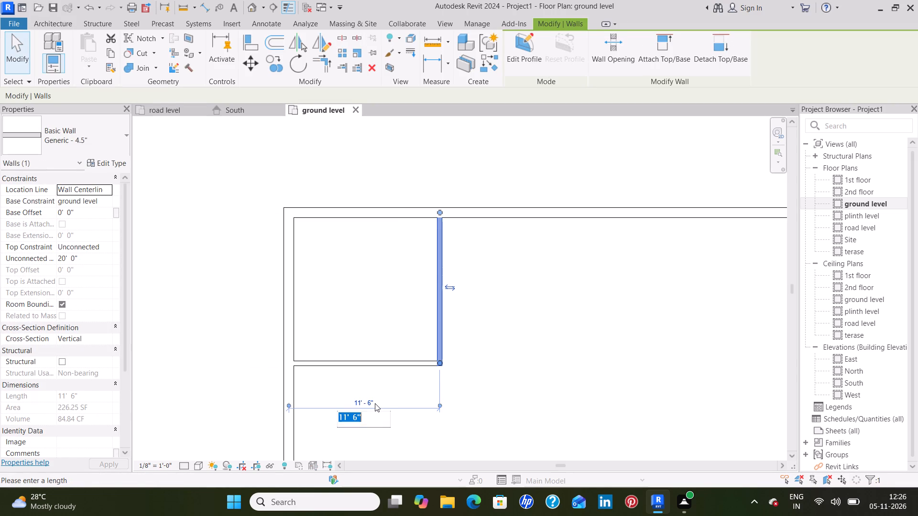
key(BackSpace)
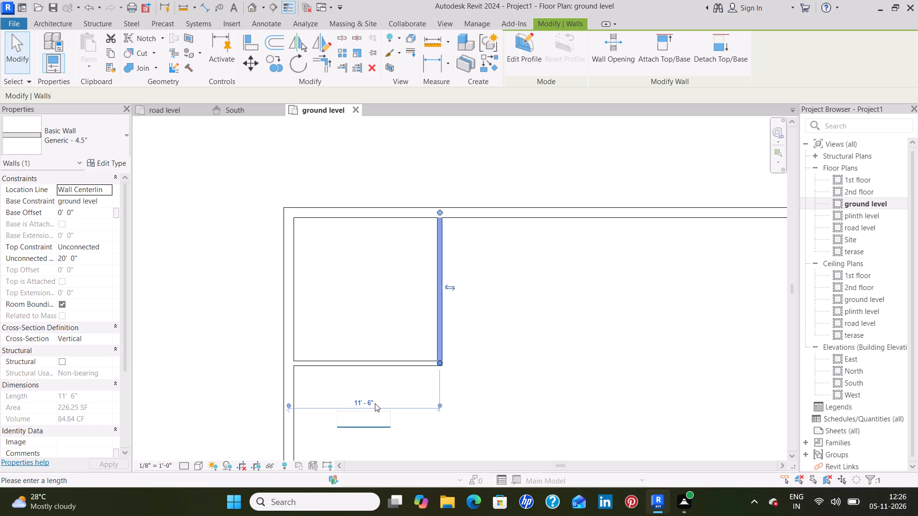
text(11)
text('7)
key(shift+quotedbl)
key(Return)
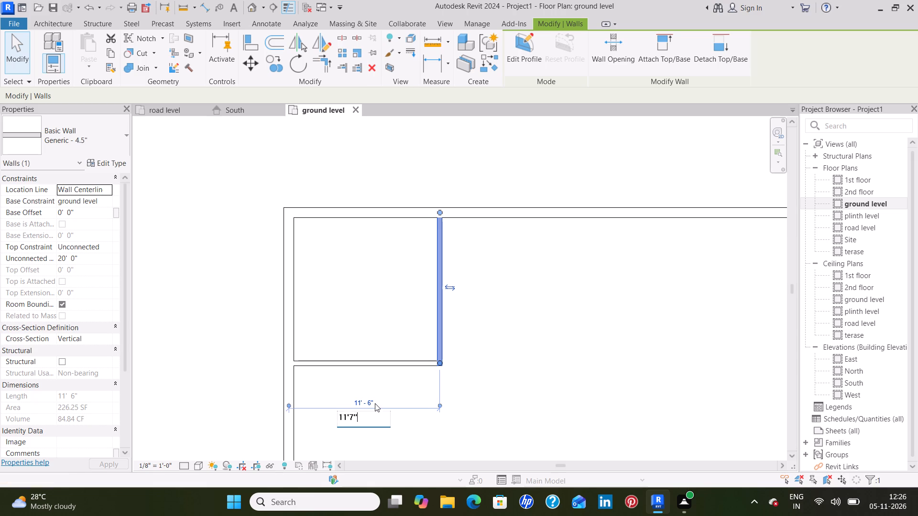
click(555, 366)
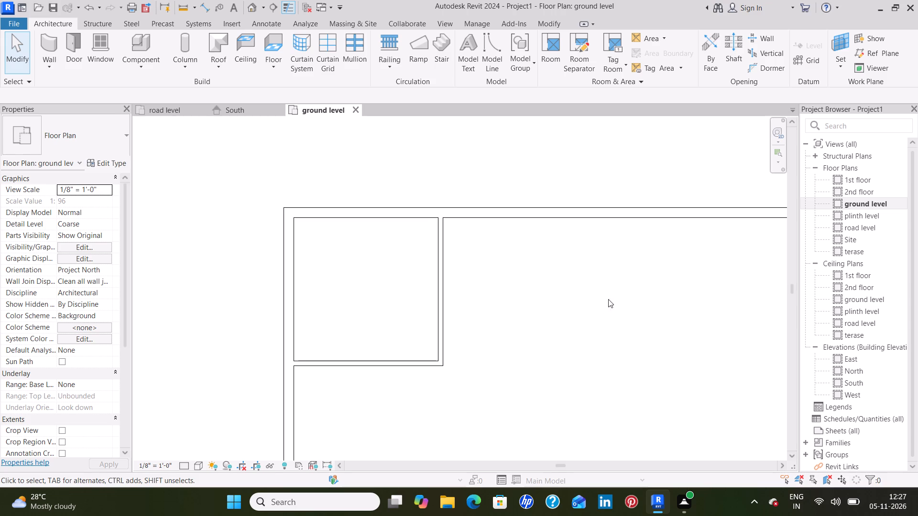
Draw a 4.5" partition 11'6" down from the top wall, about 9'6" from the right outer wall, and continue it horizontally to that wall.
middle_drag(614, 257, 370, 245)
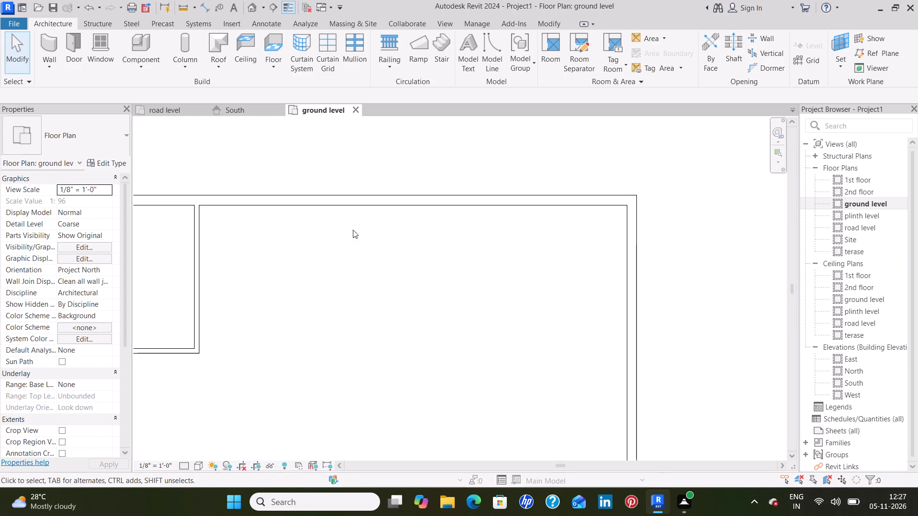
click(55, 37)
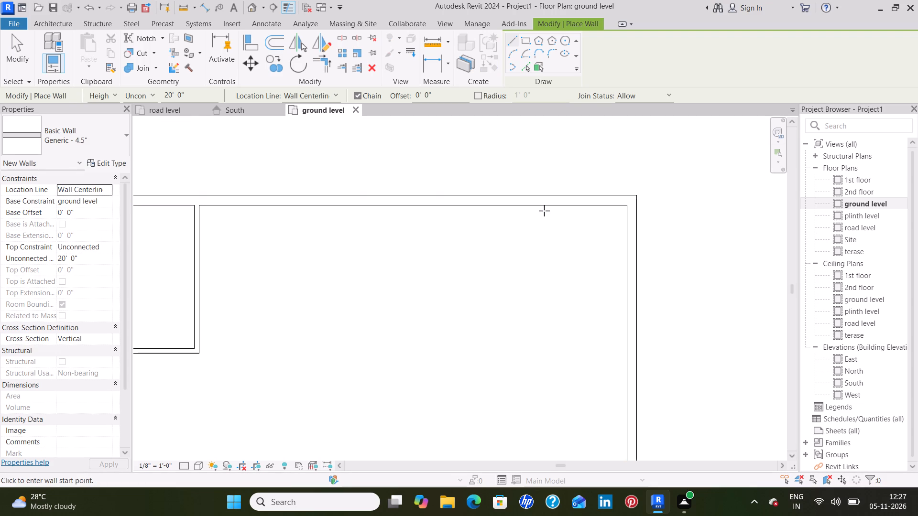
click(508, 204)
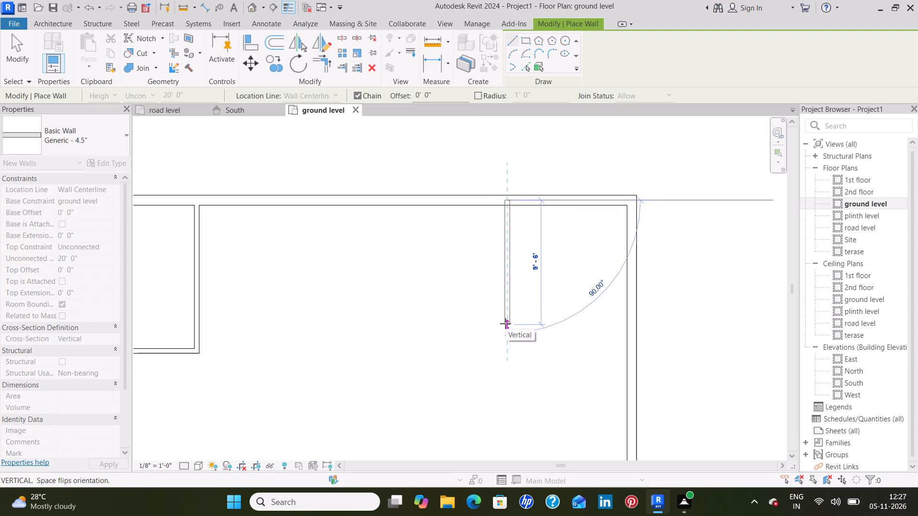
text(11)
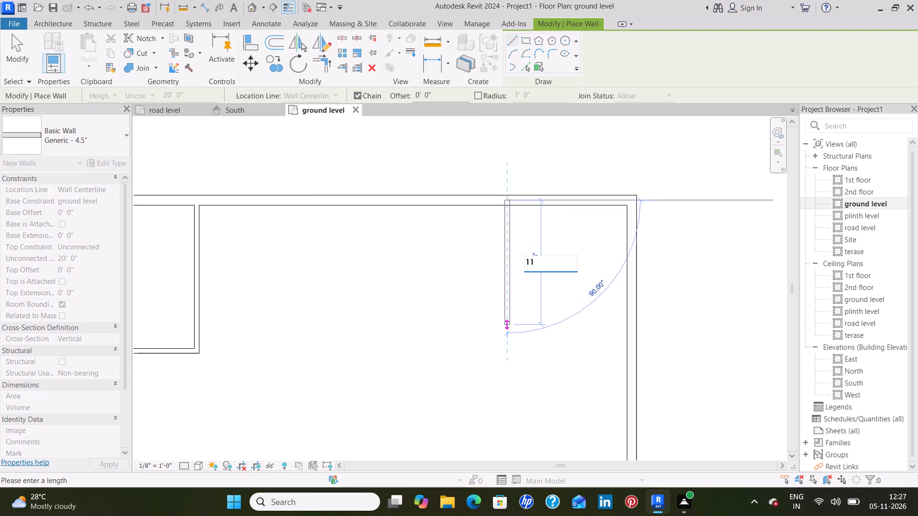
key(apostrophe)
key(6)
key(shift+quotedbl)
key(Return)
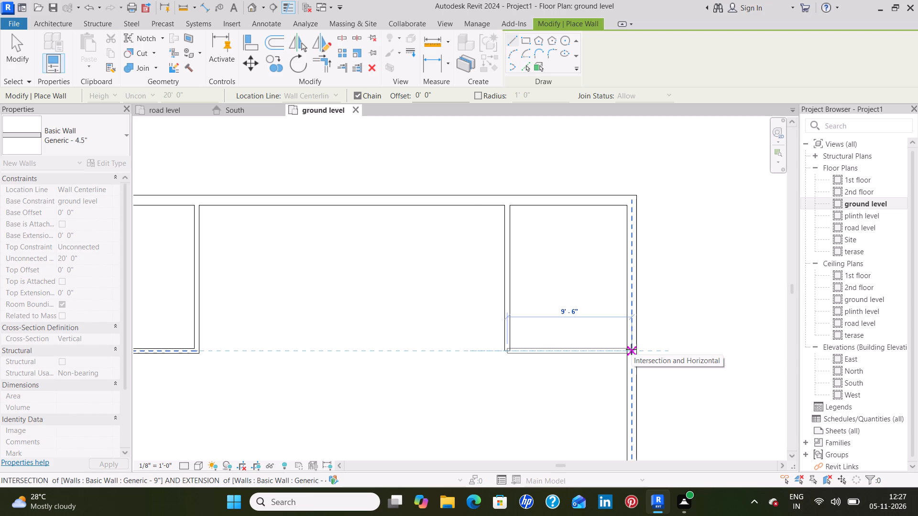
click(631, 349)
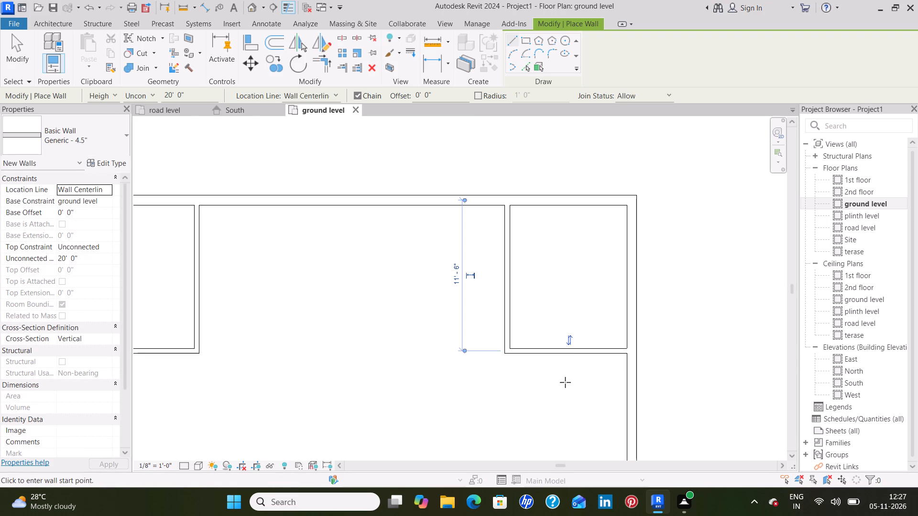
key(Escape)
key(Escape)
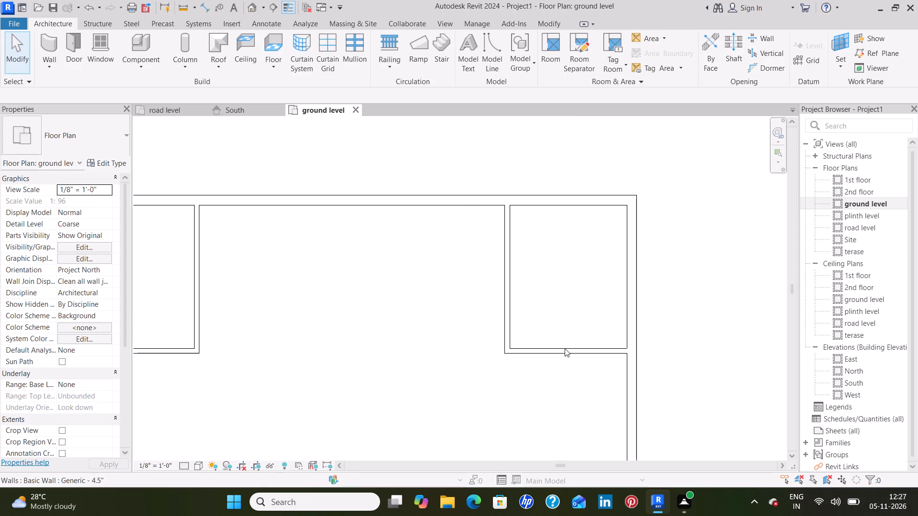
Set the upper-right room's vertical partition 9'9" from the right outer wall.
click(565, 348)
click(507, 313)
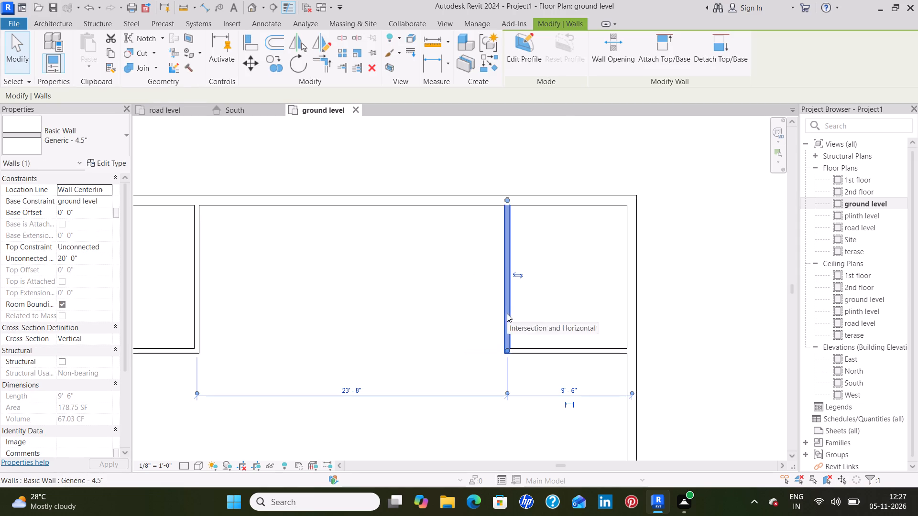
click(576, 391)
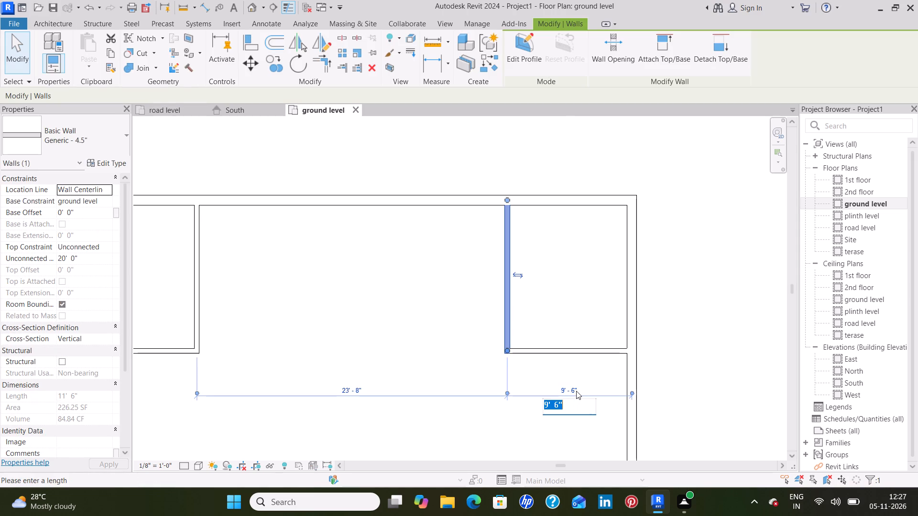
key(BackSpace)
text(9')
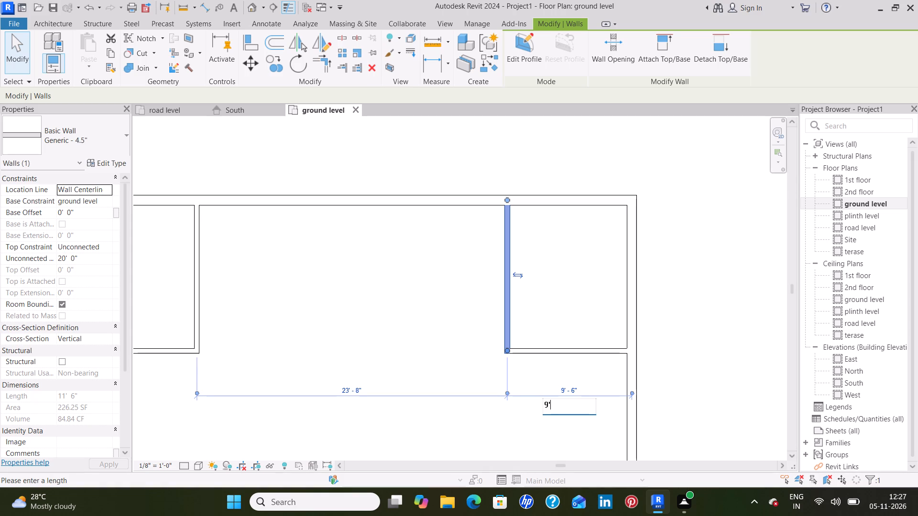
key(9)
key(shift+quotedbl)
key(Return)
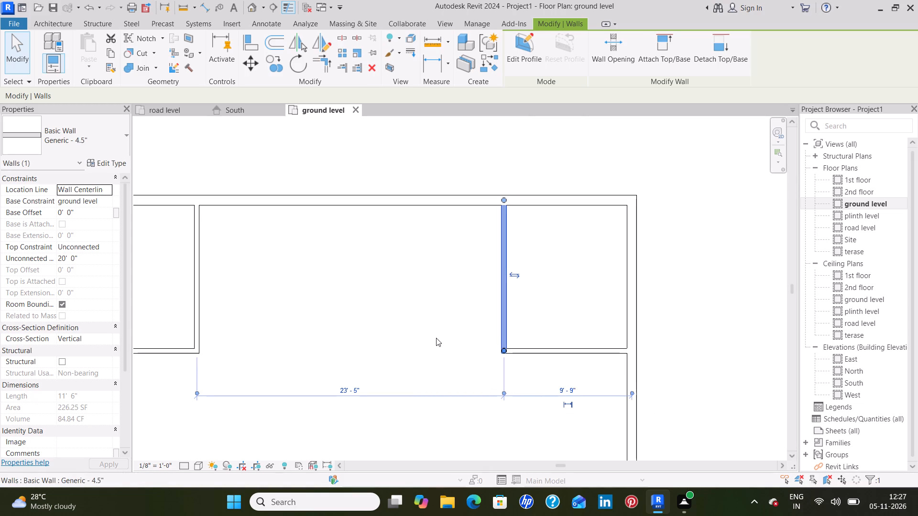
click(436, 340)
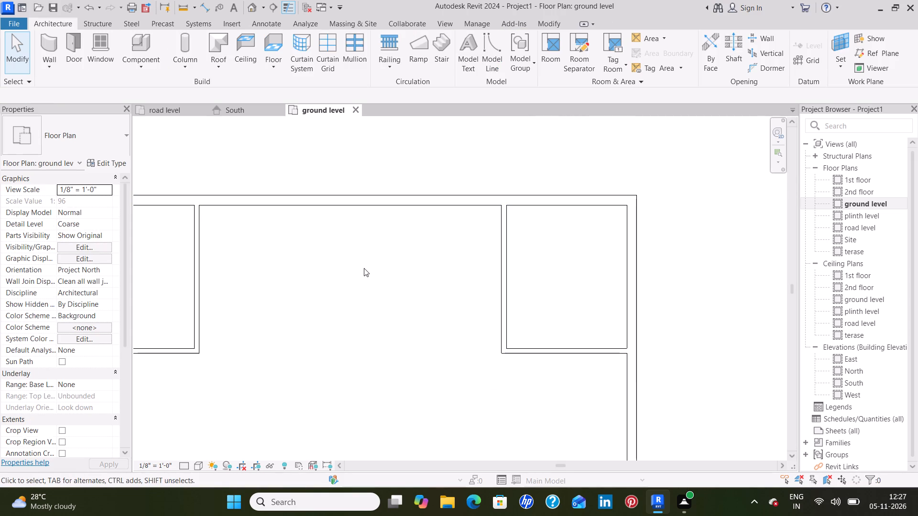
Draw a 4.5" partition 11'6" down from the top wall, about 10'6" left of the upper-right room, and return it to the upper-left room's corner.
middle_drag(365, 263, 460, 298)
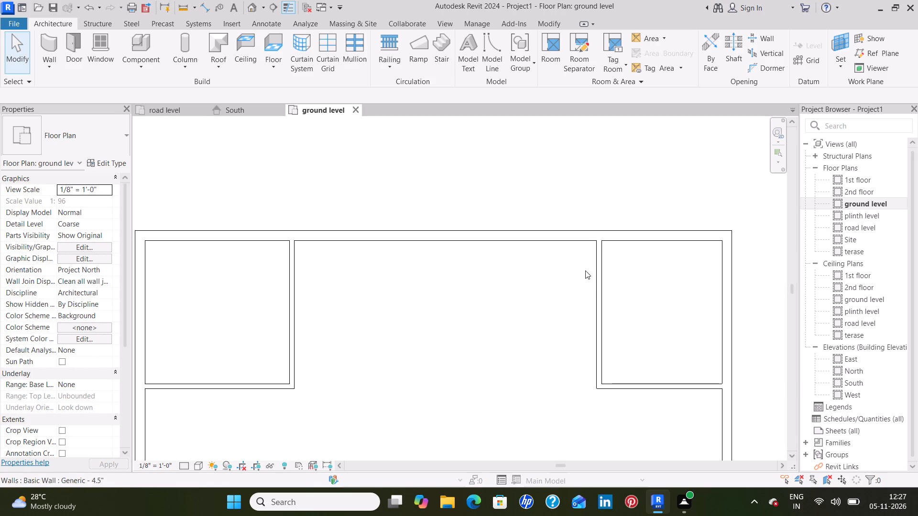
click(43, 42)
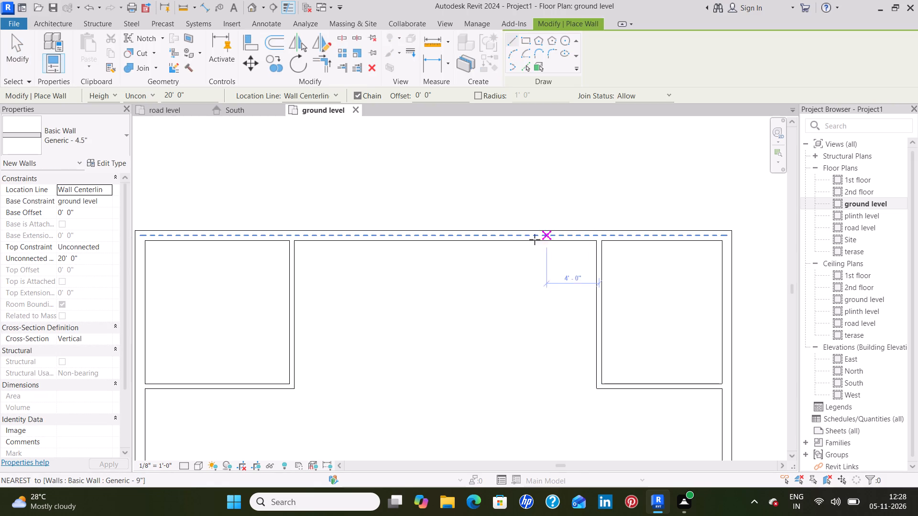
click(462, 236)
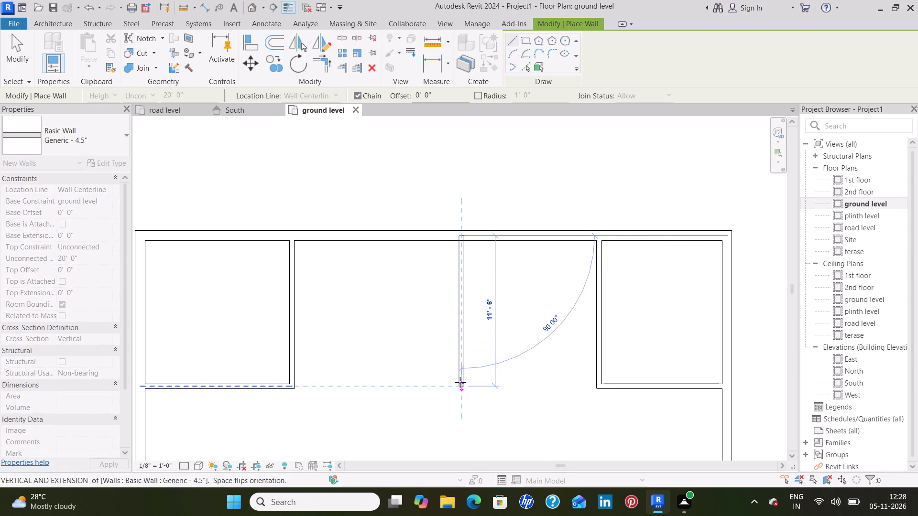
click(460, 382)
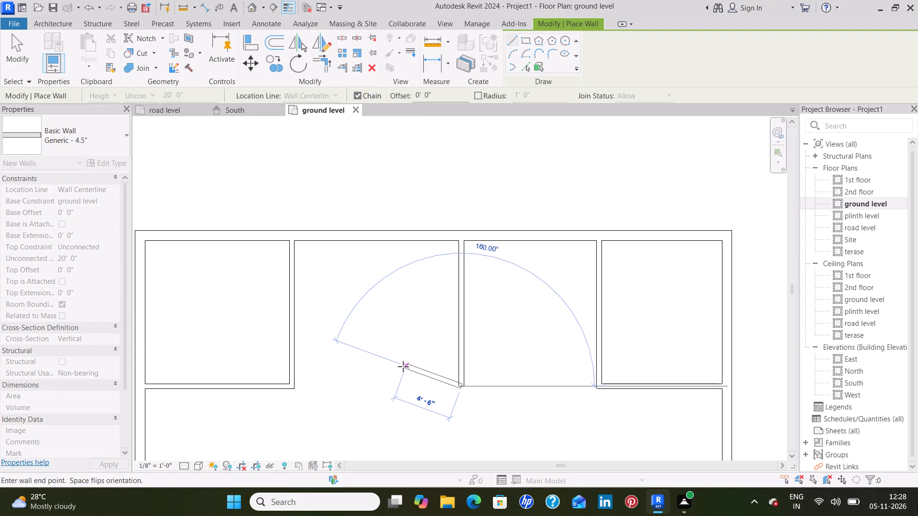
click(295, 383)
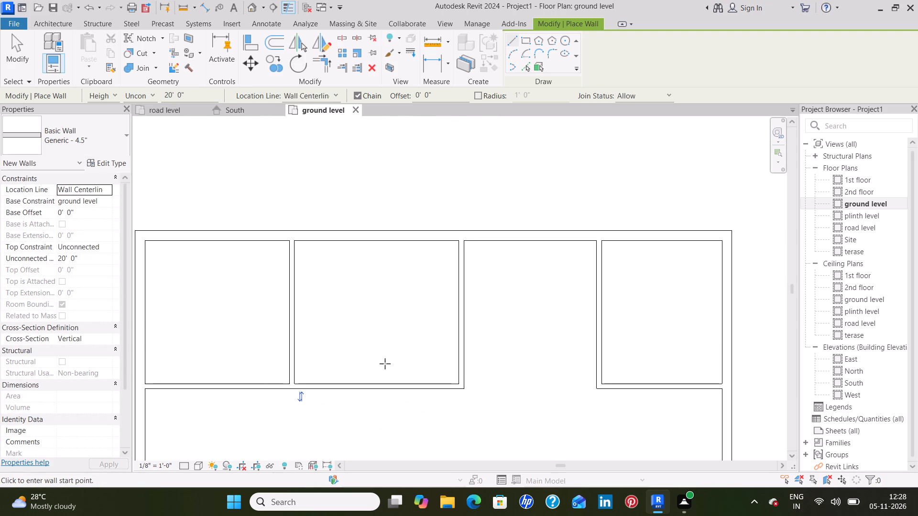
key(Escape)
key(Escape)
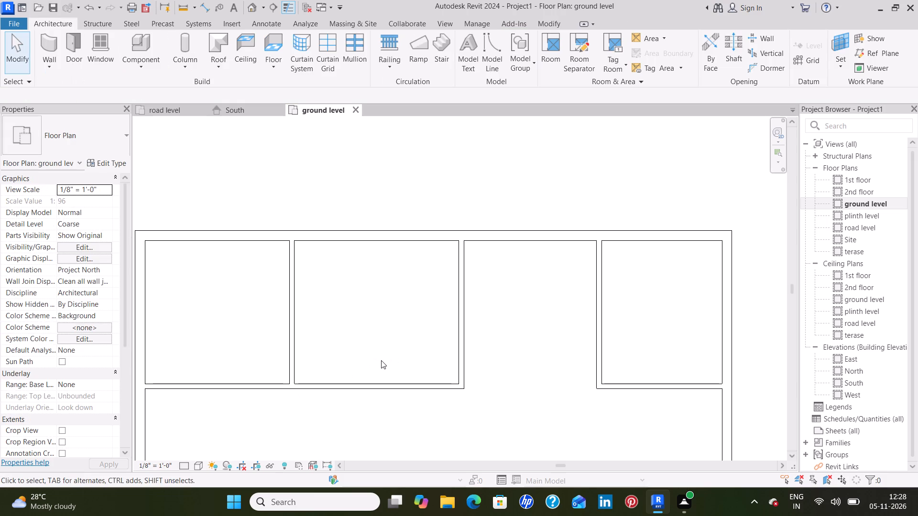
Set the middle vertical partition 10'4" from the upper-right room's vertical partition.
click(462, 344)
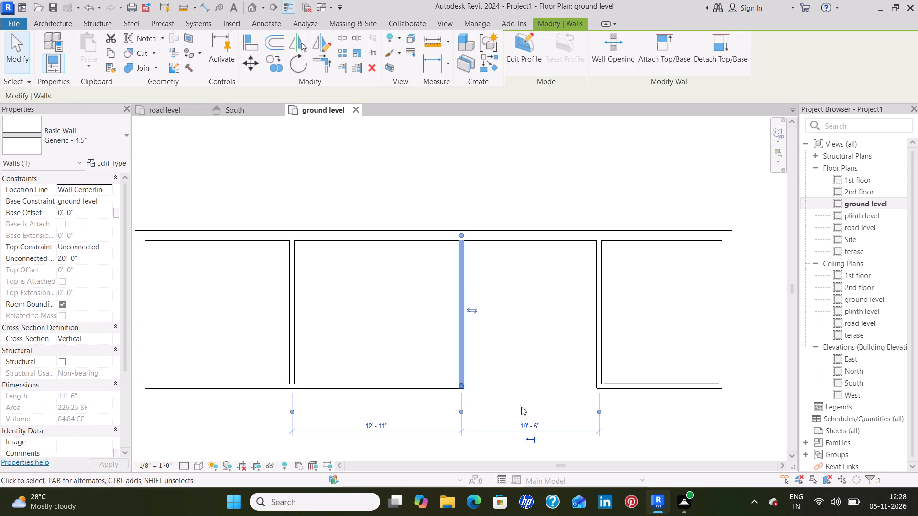
click(543, 428)
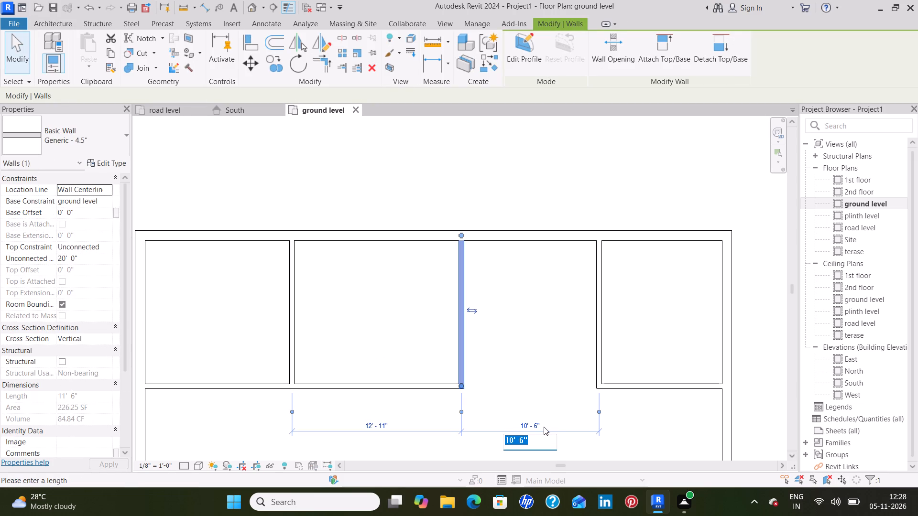
key(BackSpace)
text(10')
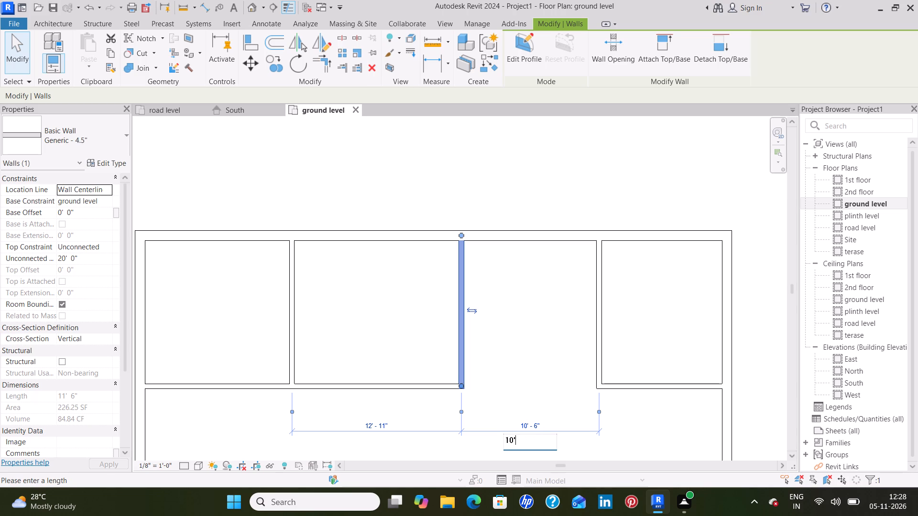
key(5)
key(BackSpace)
key(4)
key(shift+quotedbl)
key(Return)
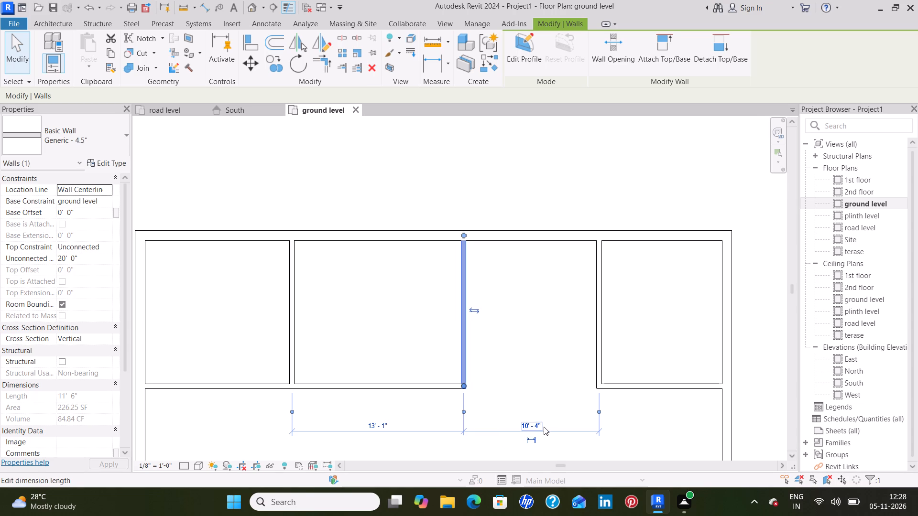
click(395, 302)
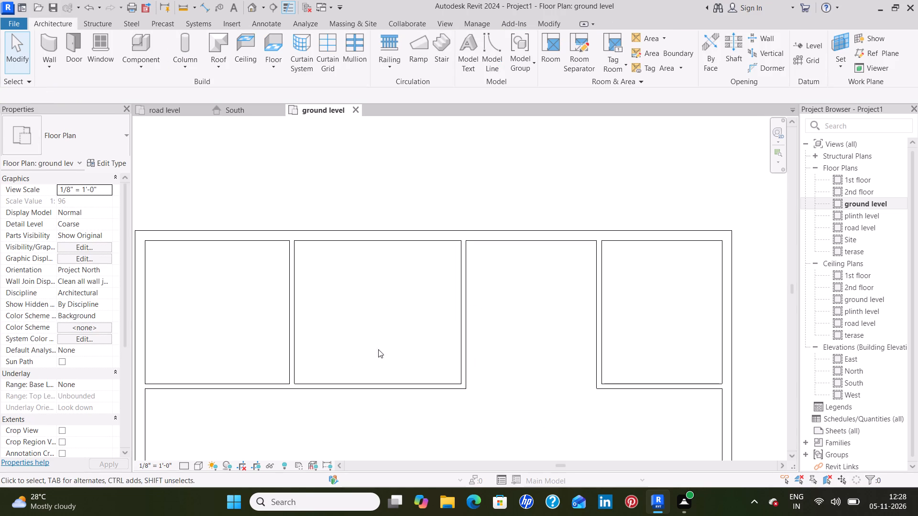
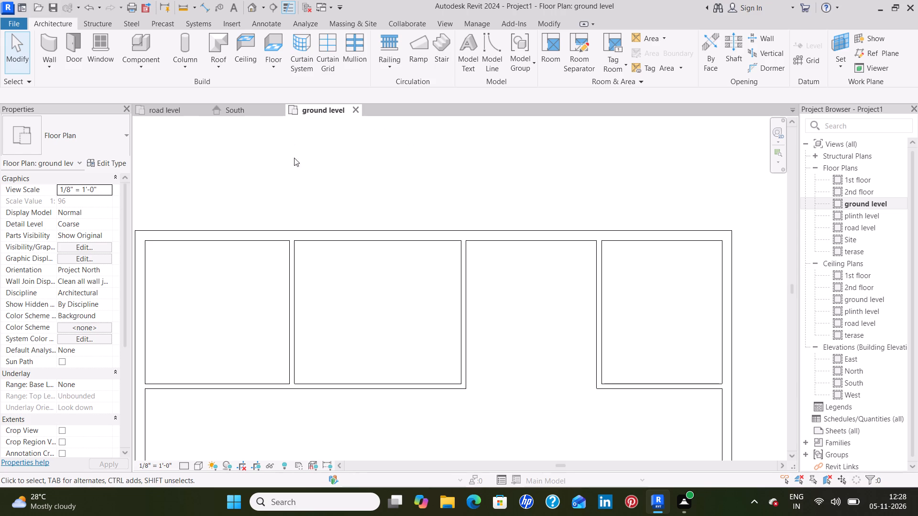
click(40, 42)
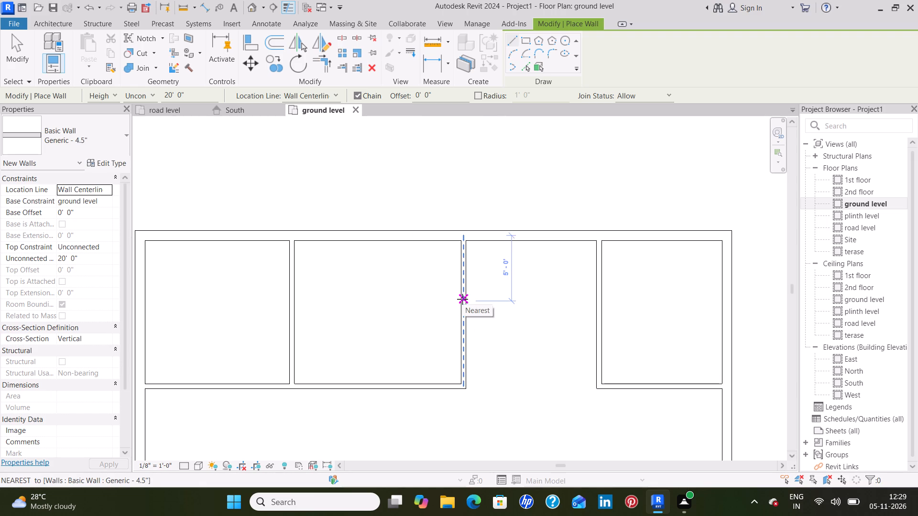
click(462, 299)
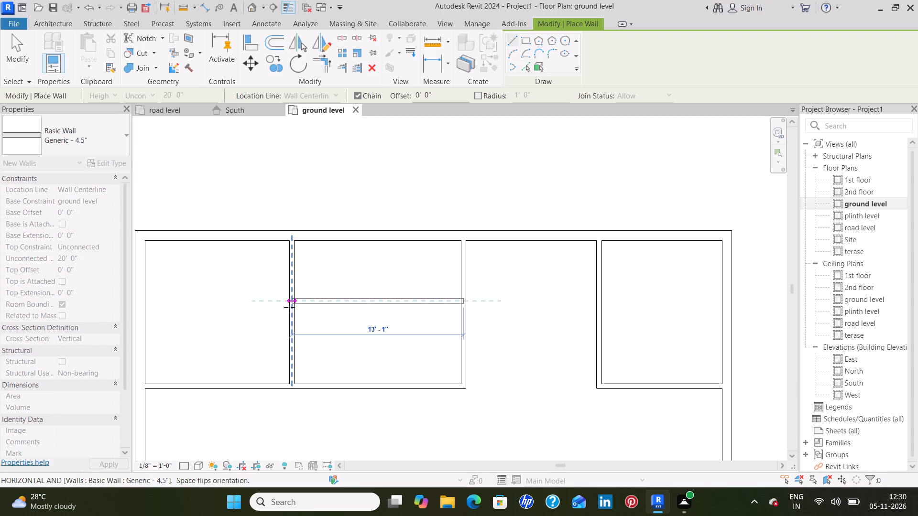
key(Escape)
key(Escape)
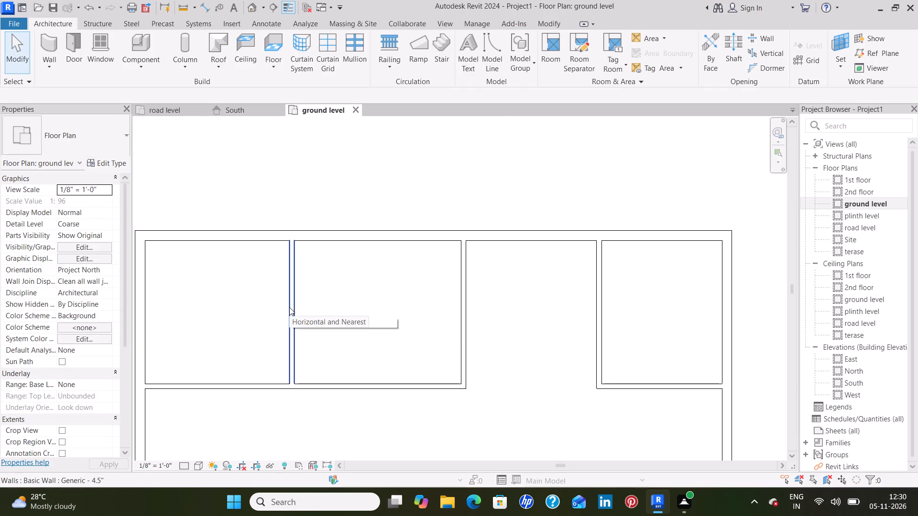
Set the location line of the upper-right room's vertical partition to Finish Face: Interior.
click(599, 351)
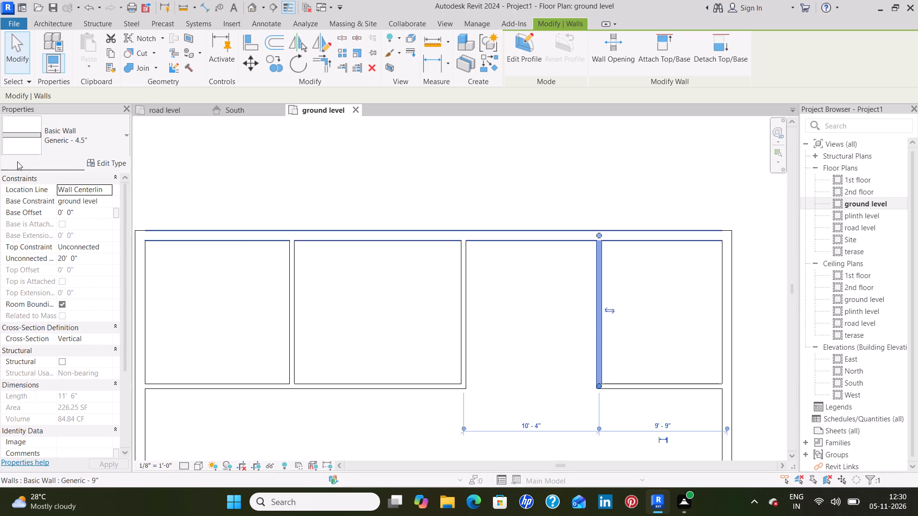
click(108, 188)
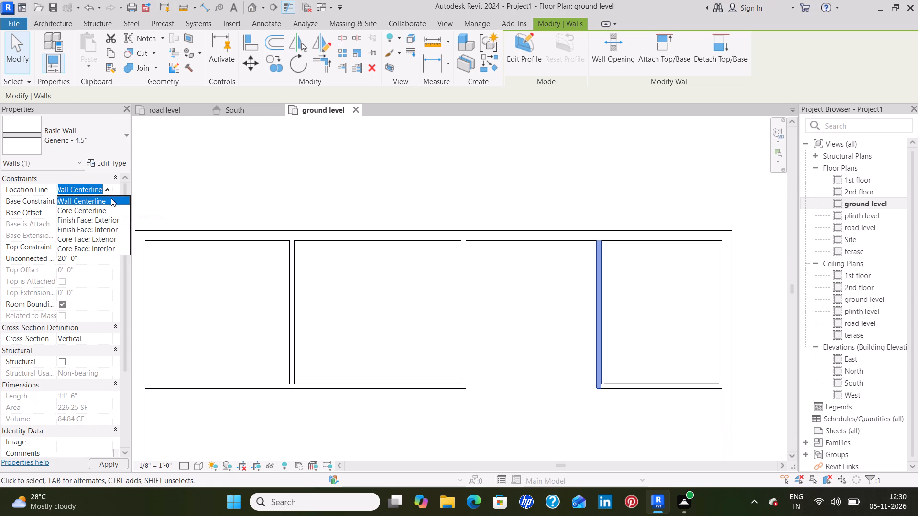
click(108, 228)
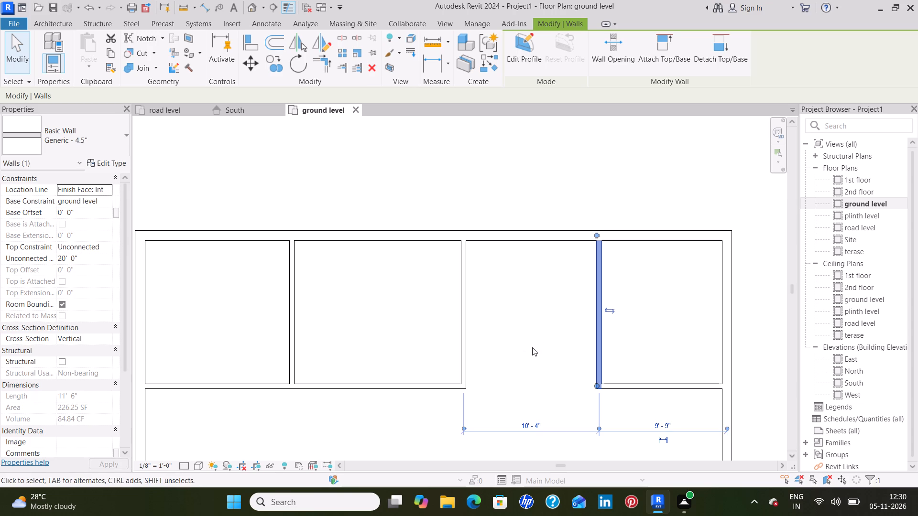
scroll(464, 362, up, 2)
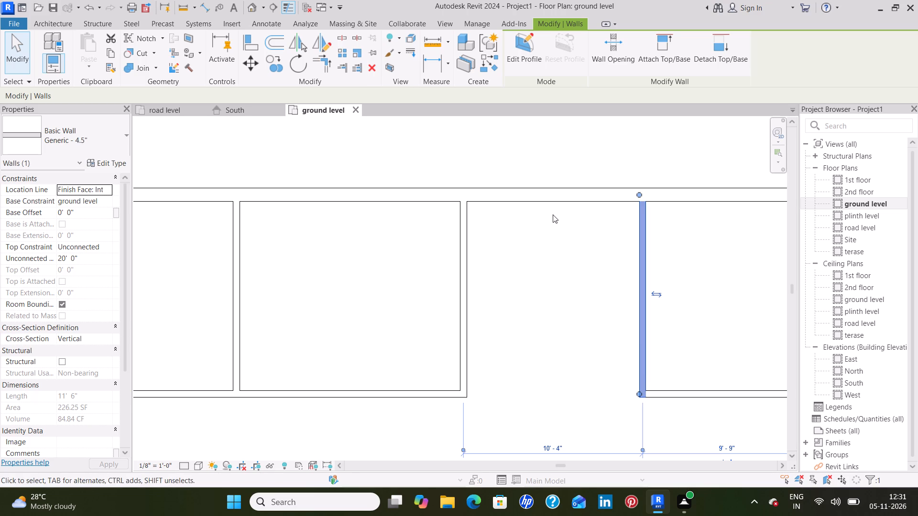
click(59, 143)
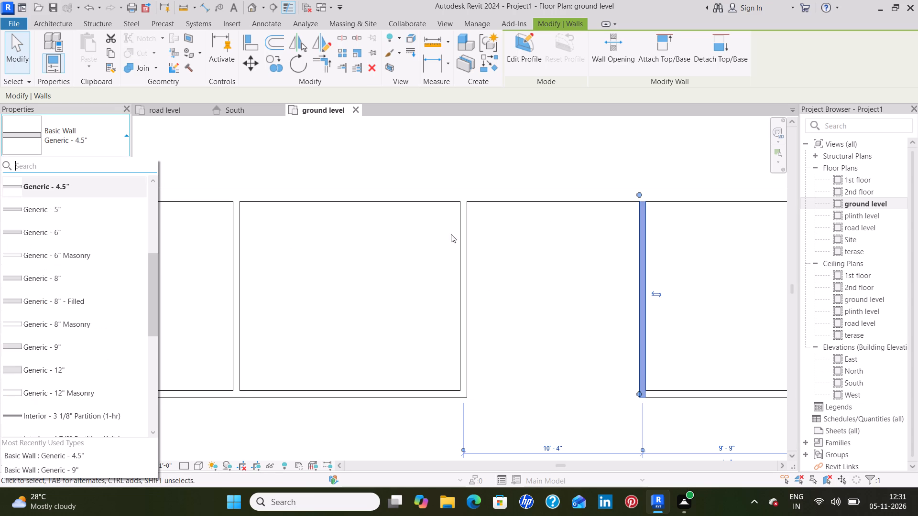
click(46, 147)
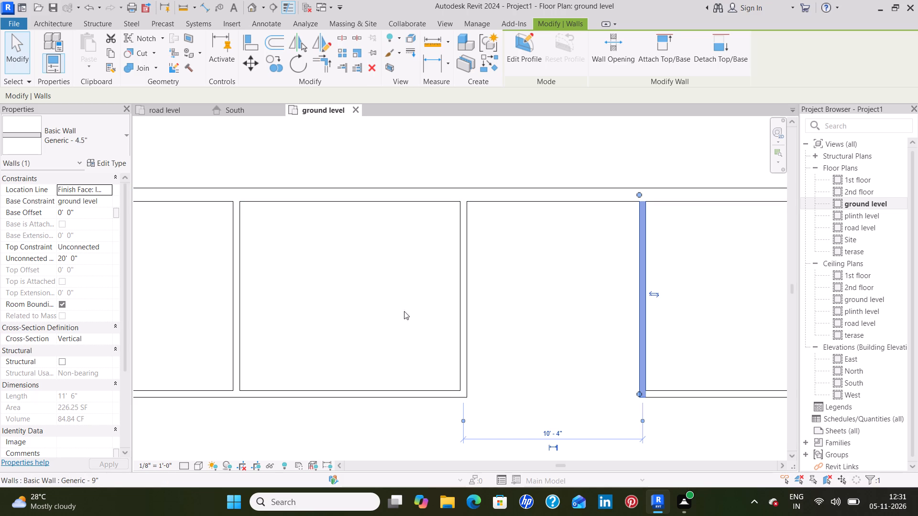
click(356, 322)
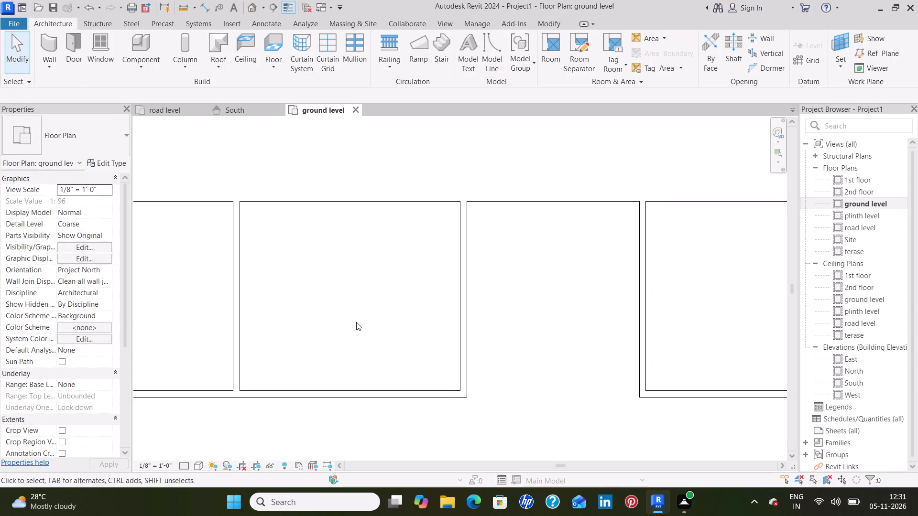
Measure the upper-right room's clear width between the inner faces of its side walls, and inspect the partition's spacing dimensions.
middle_drag(508, 307, 365, 295)
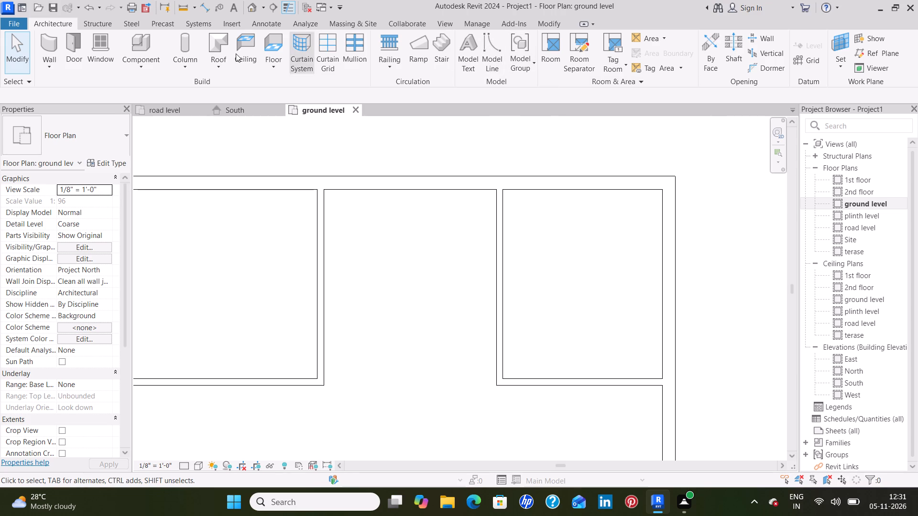
click(264, 20)
click(79, 43)
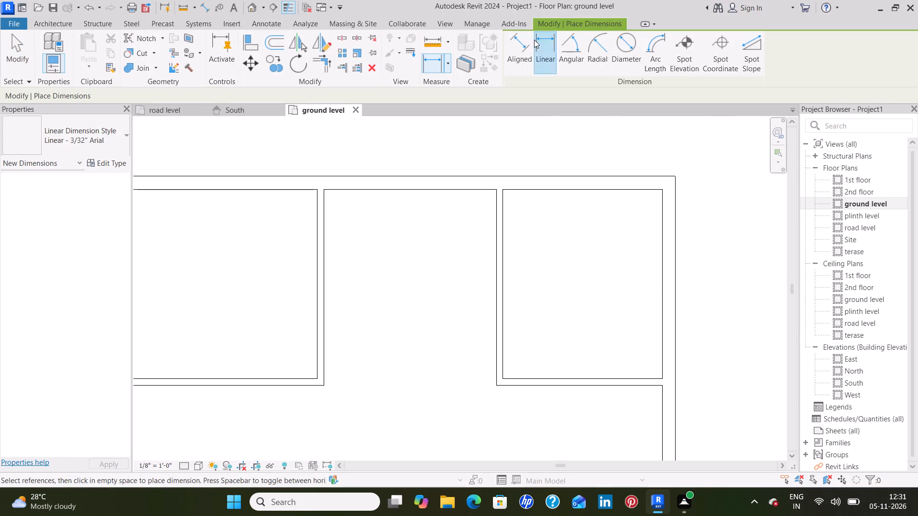
click(431, 42)
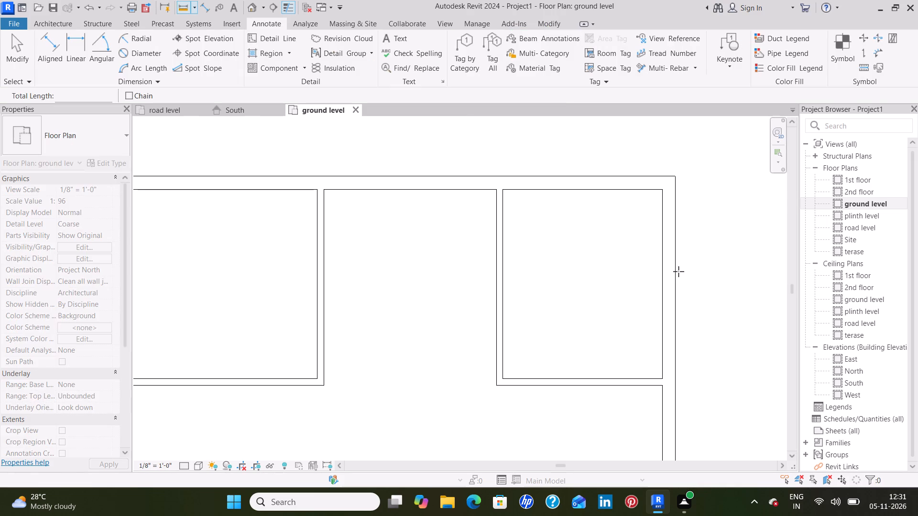
click(662, 271)
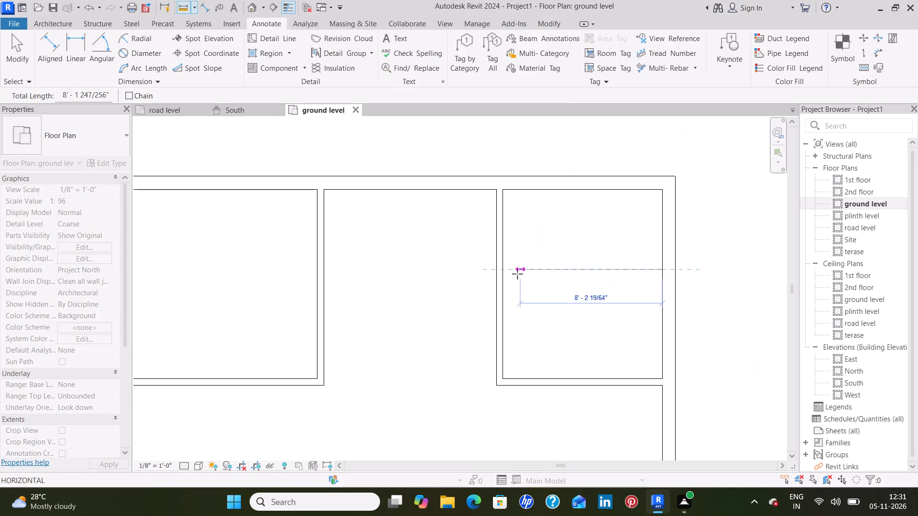
click(503, 273)
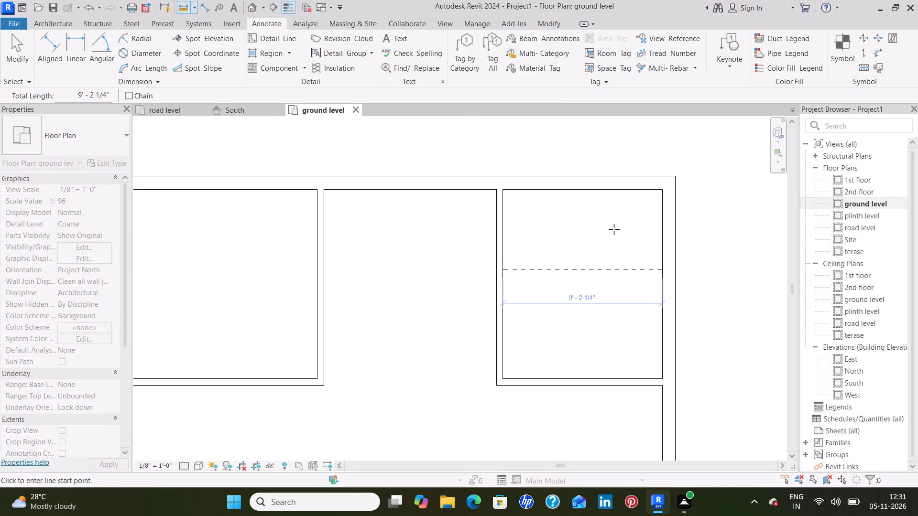
key(Escape)
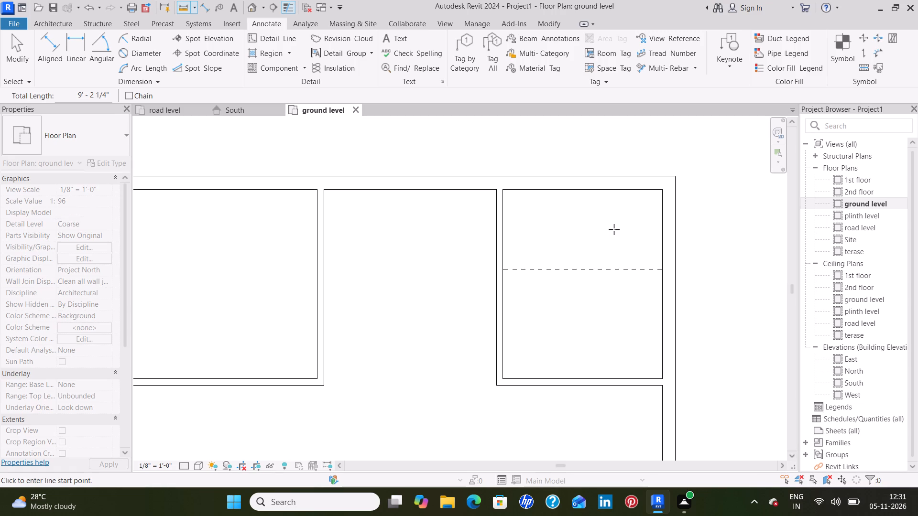
key(Escape)
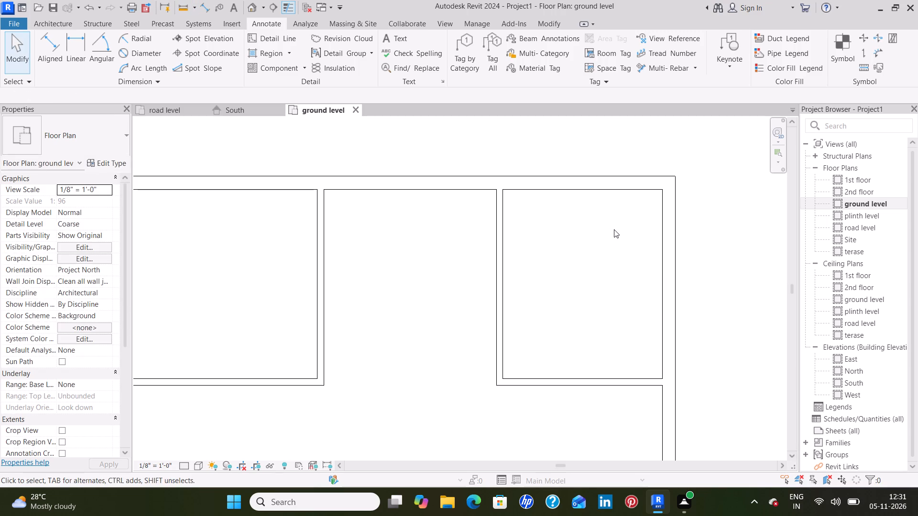
key(Escape)
click(503, 252)
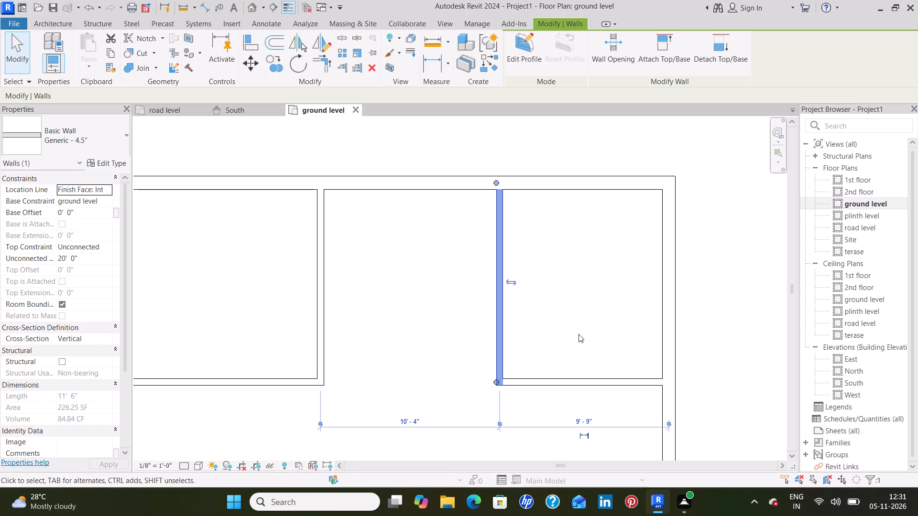
Delete all outer walls and interior partitions from the ground level plan.
scroll(568, 325, down, 9)
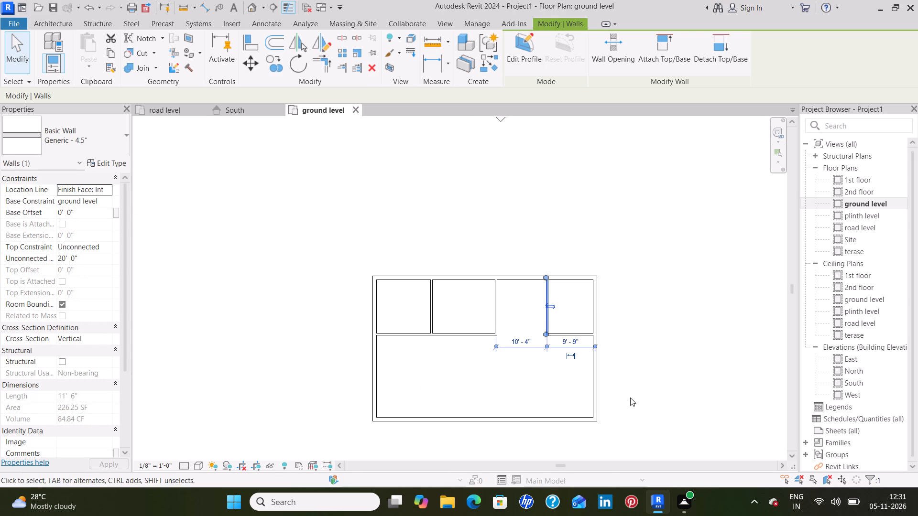
middle_drag(628, 387, 622, 298)
key(Escape)
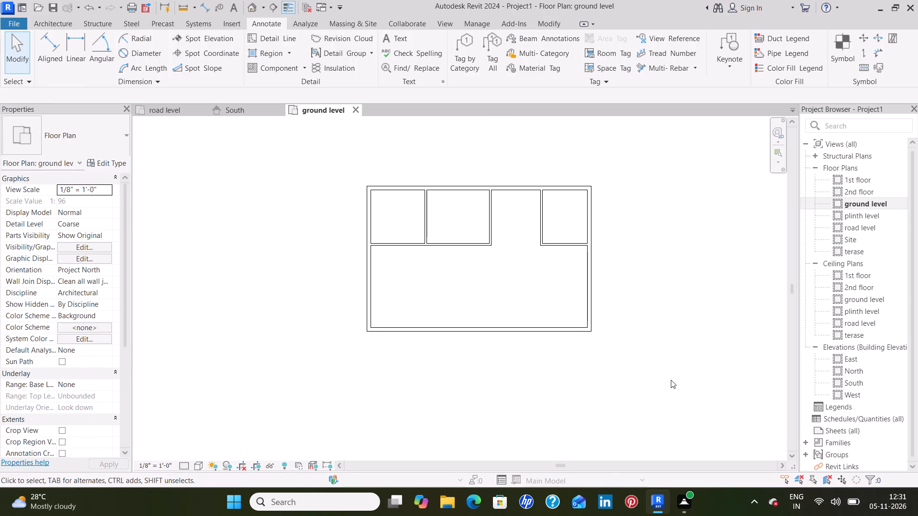
drag(639, 358, 514, 186)
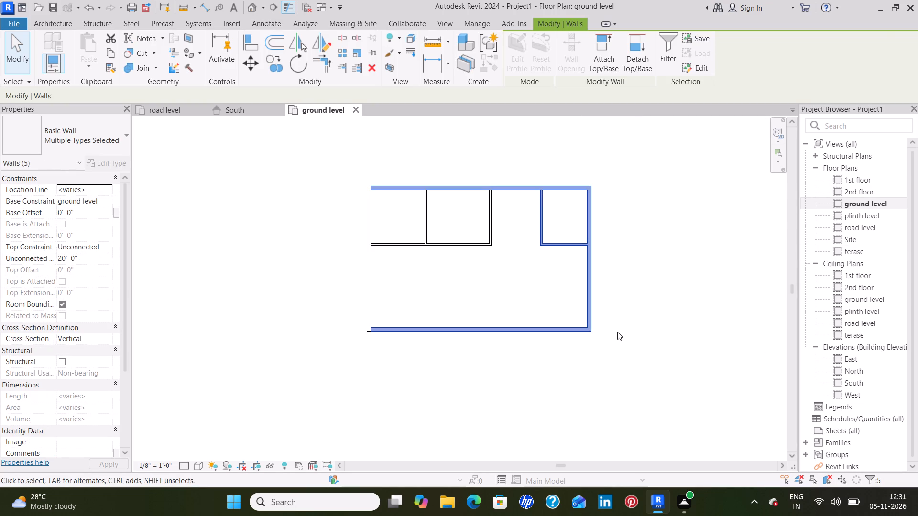
key(Escape)
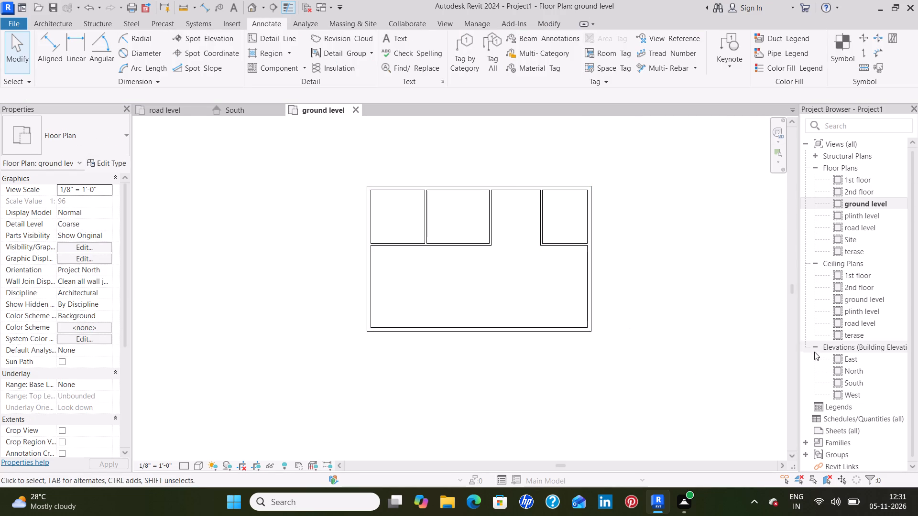
click(757, 376)
drag(631, 351, 363, 200)
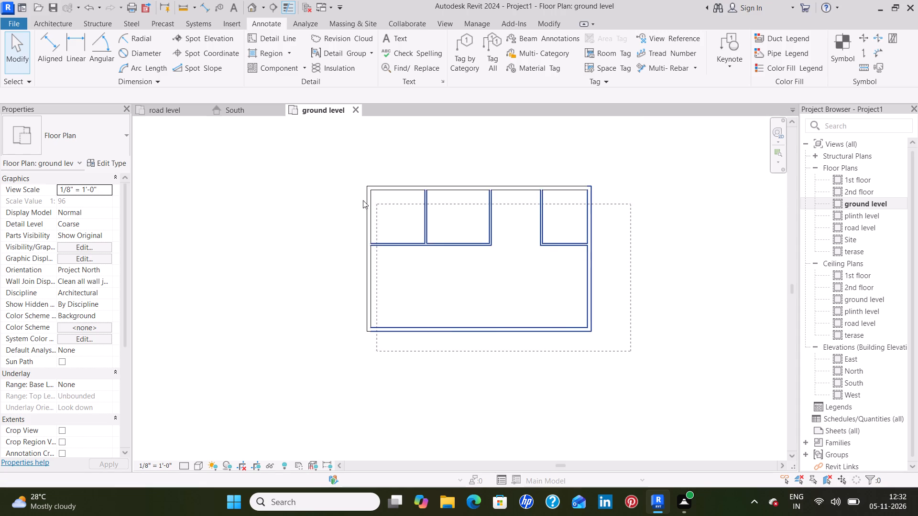
drag(363, 200, 329, 171)
key(Delete)
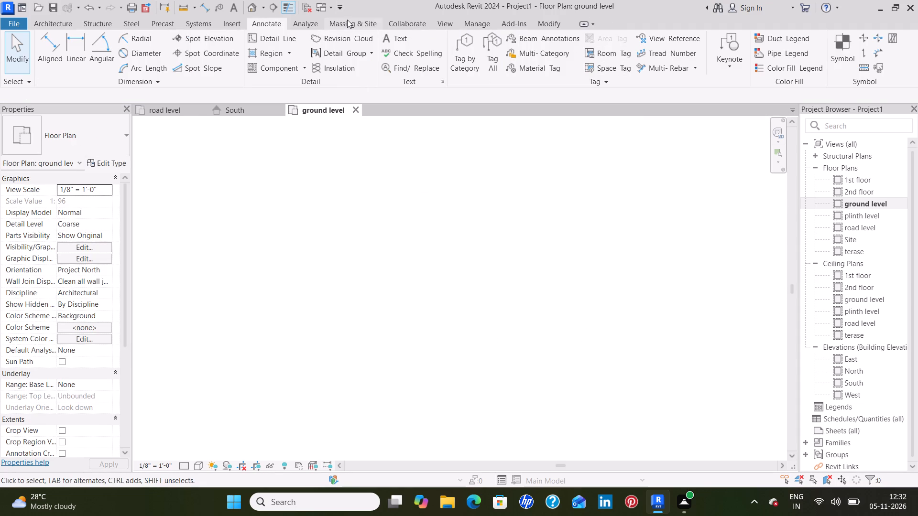
Start the Wall tool on the ground level with the Generic - 9" basic wall type.
click(52, 18)
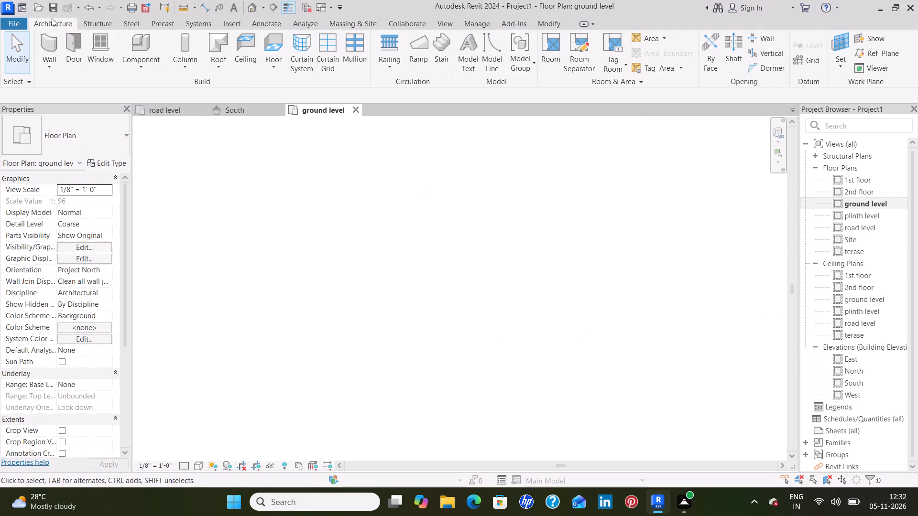
click(46, 44)
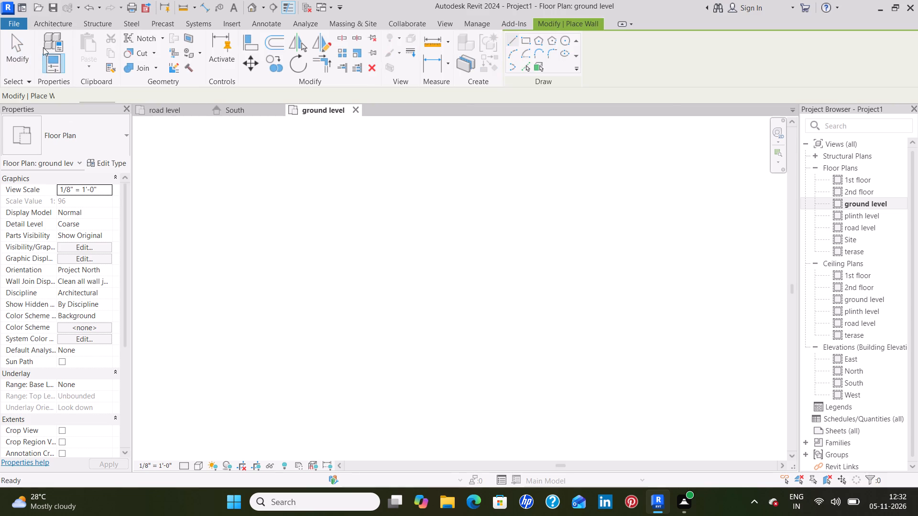
click(94, 136)
scroll(83, 166, down, 4)
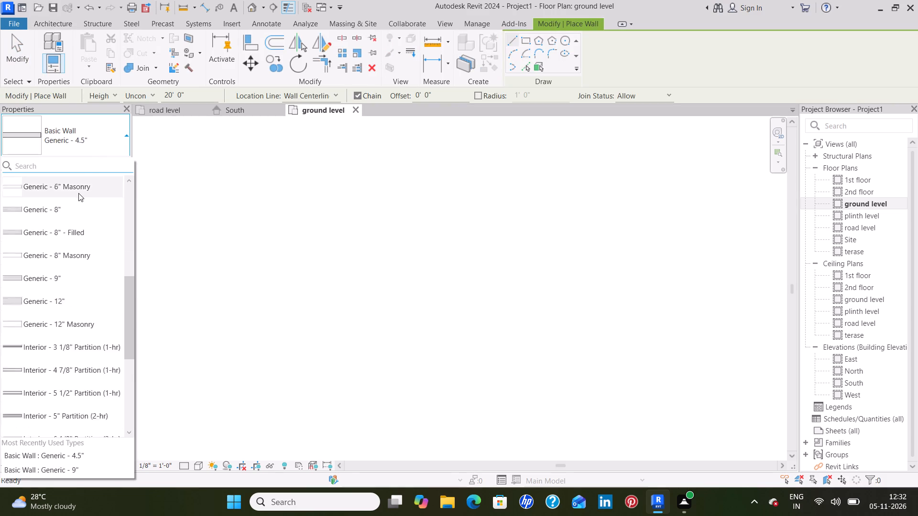
scroll(78, 193, down, 1)
scroll(77, 195, up, 3)
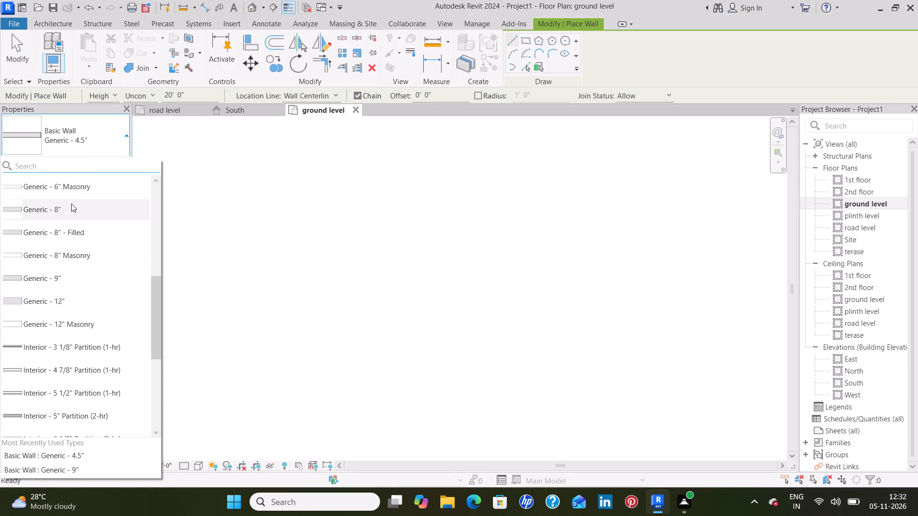
click(71, 204)
click(97, 145)
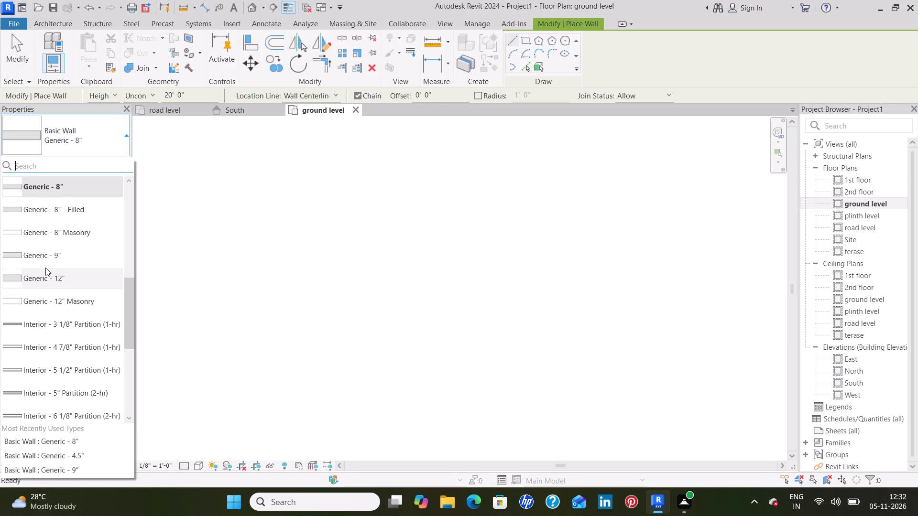
click(64, 260)
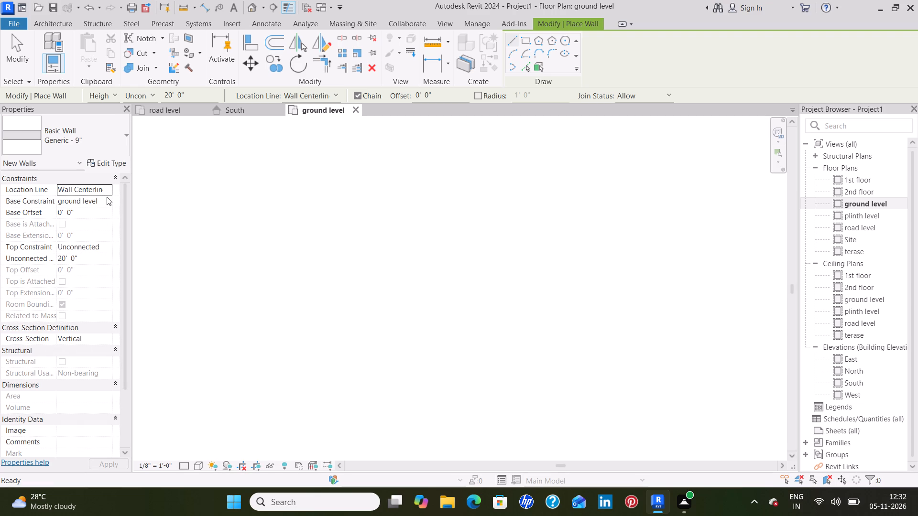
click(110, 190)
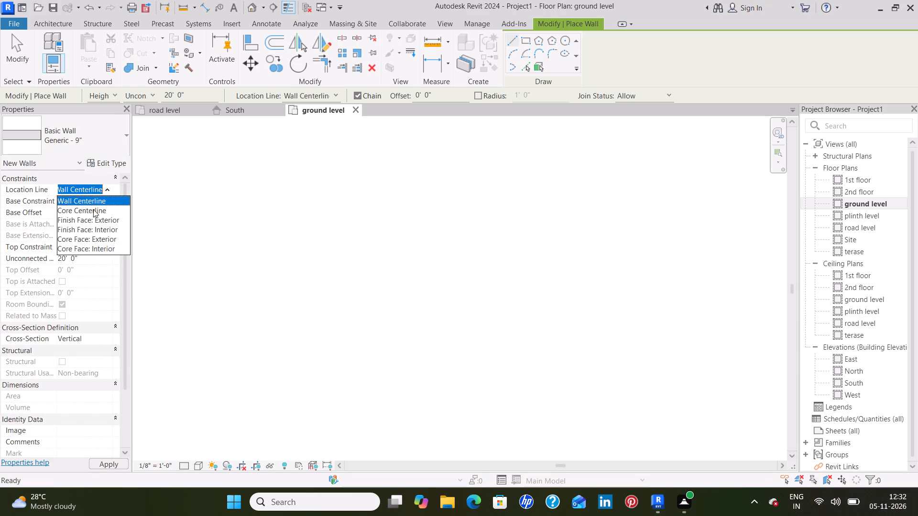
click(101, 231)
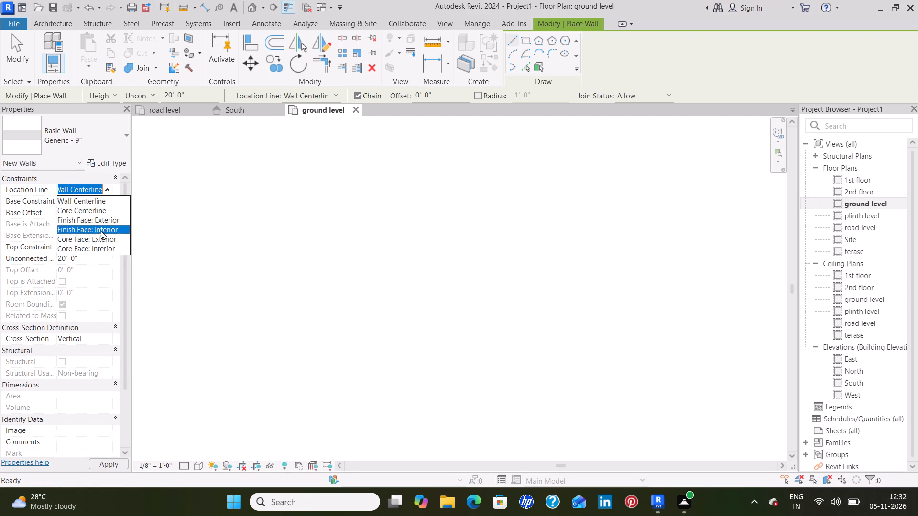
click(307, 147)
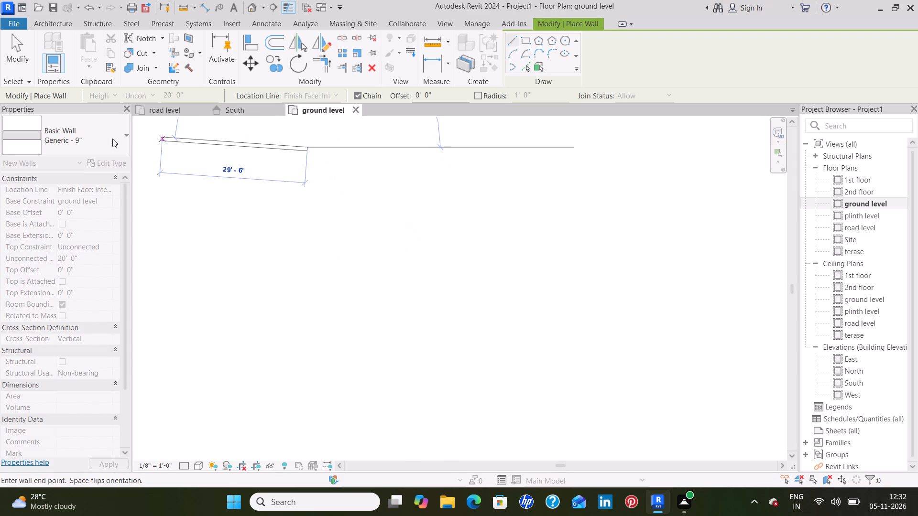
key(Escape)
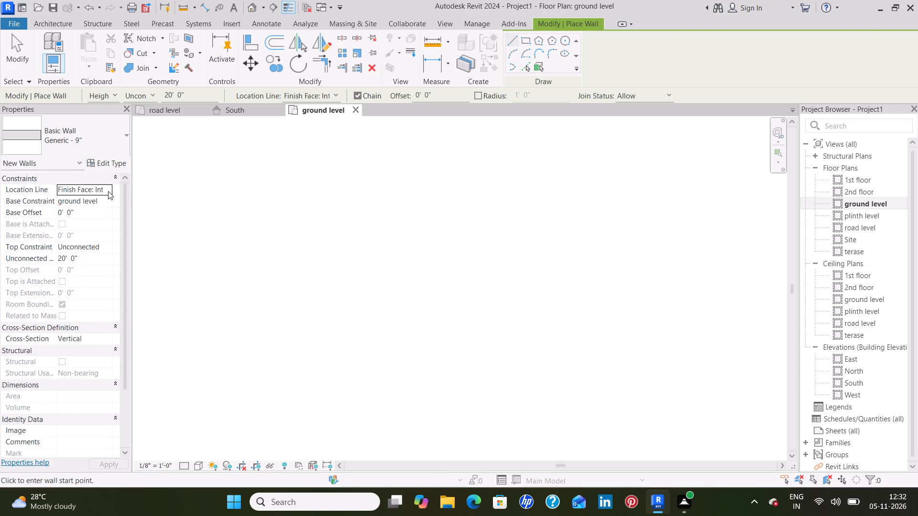
Using the Finish Face: Exterior location line, draw a closed wall rectangle about 20'-9" wide by 28'-9" high between centerlines.
click(107, 190)
click(114, 221)
click(336, 155)
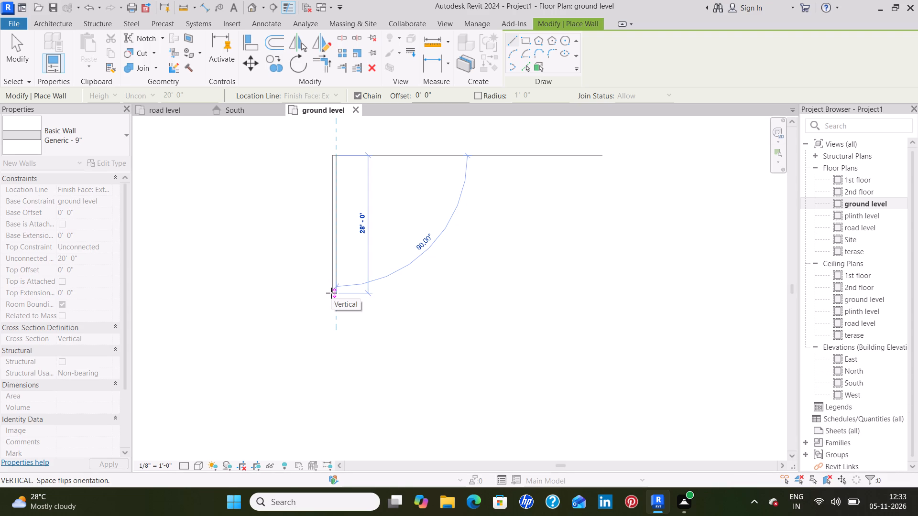
click(331, 293)
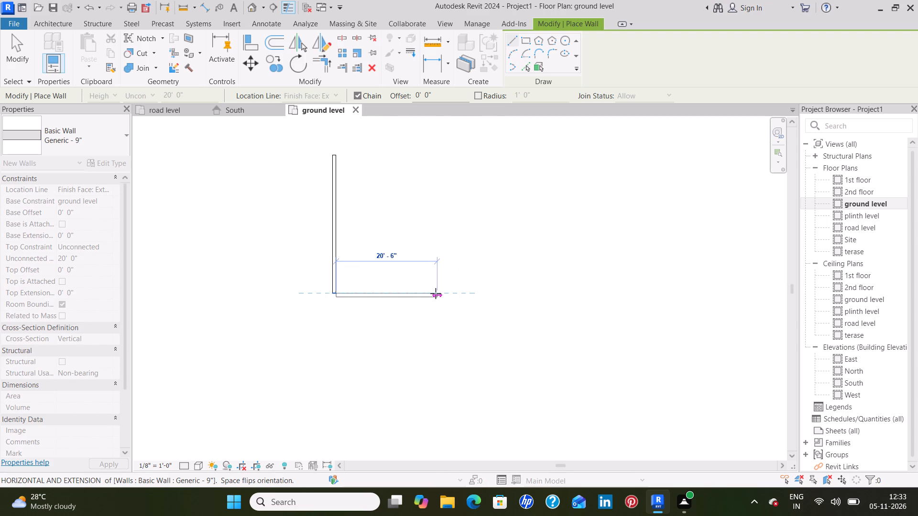
click(434, 293)
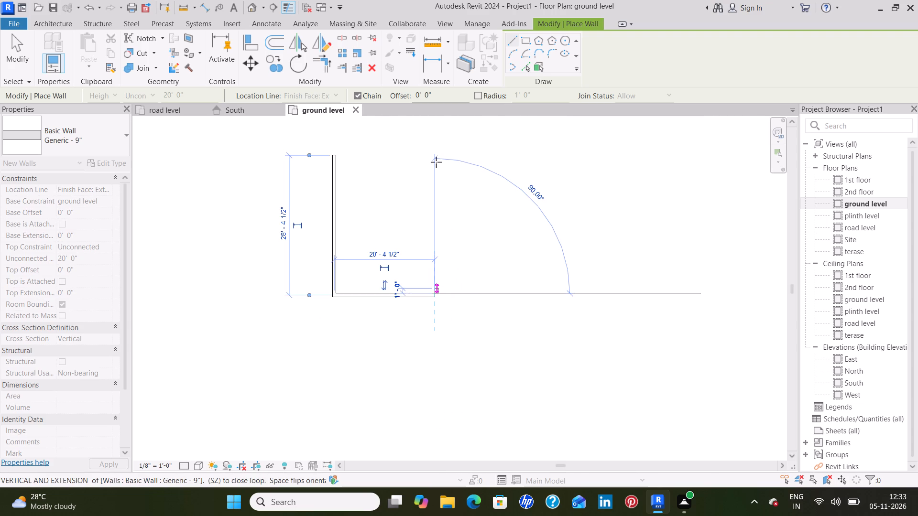
click(436, 155)
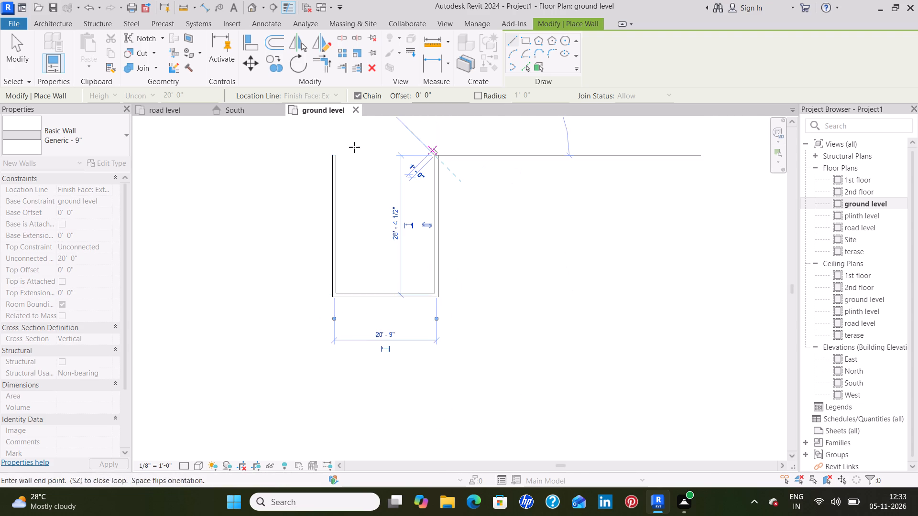
click(331, 156)
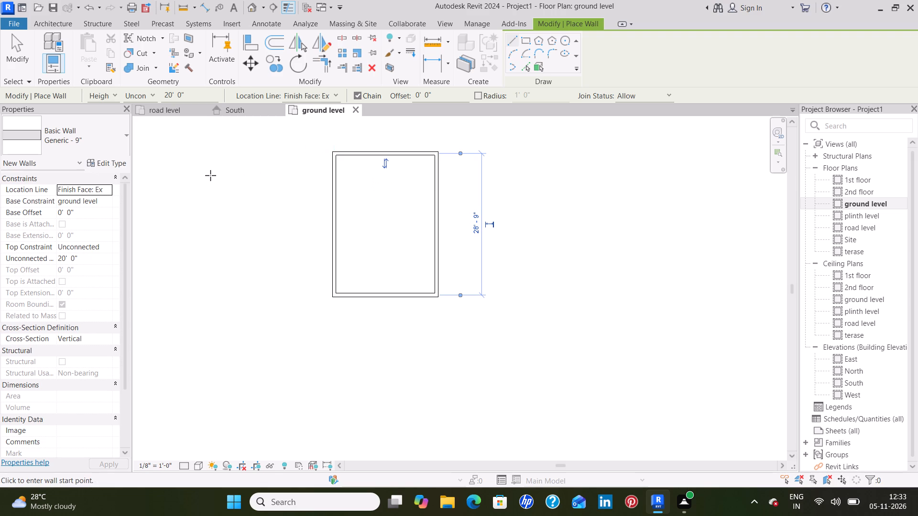
key(Escape)
key(Escape)
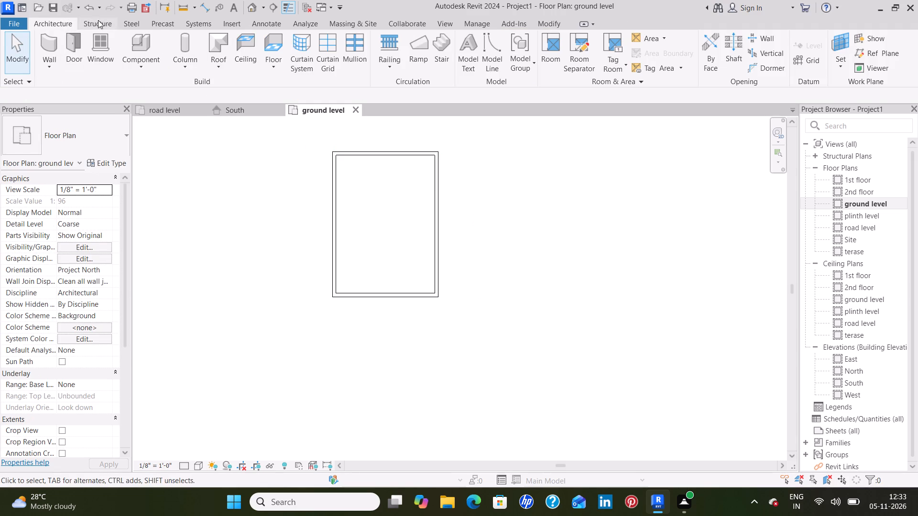
Measure the rectangle's clear width between the inner faces of its two vertical walls.
click(267, 26)
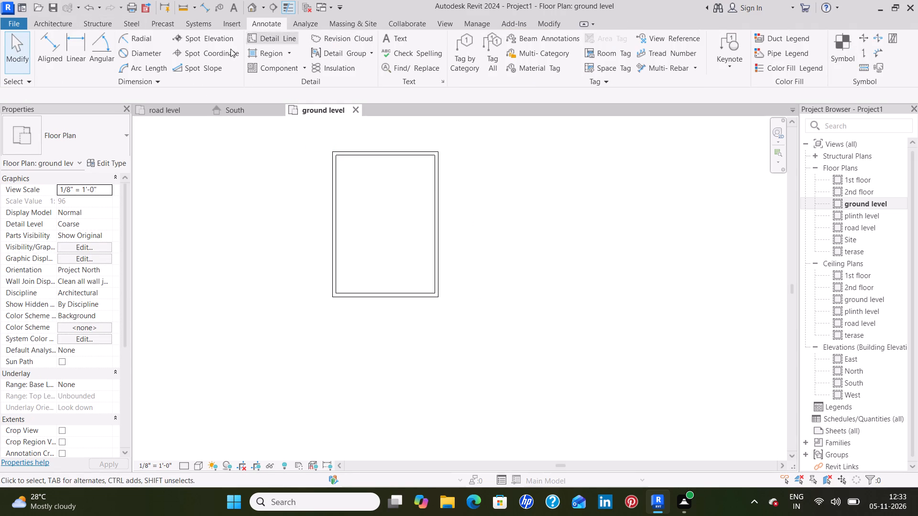
click(73, 54)
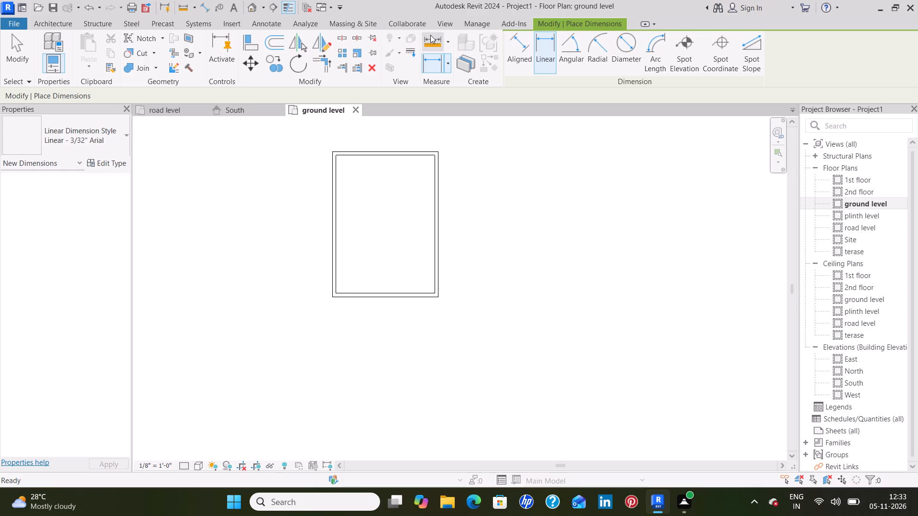
click(432, 41)
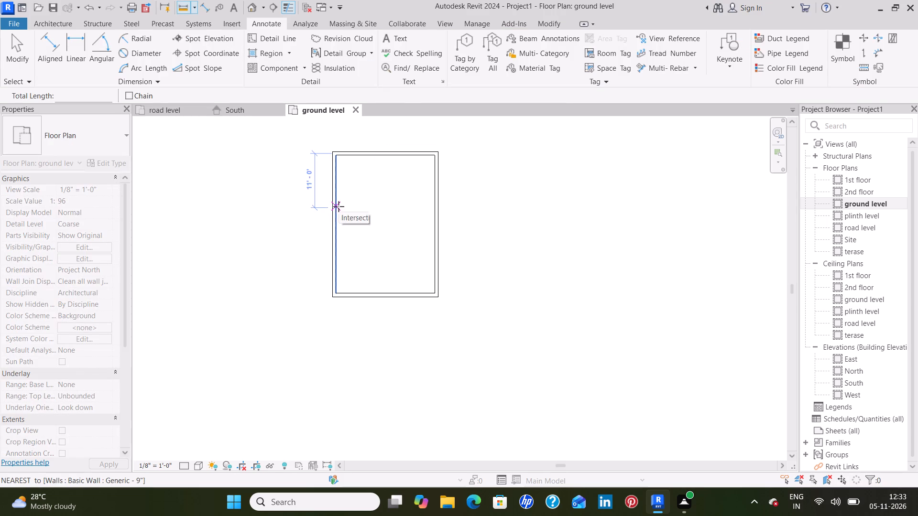
click(336, 207)
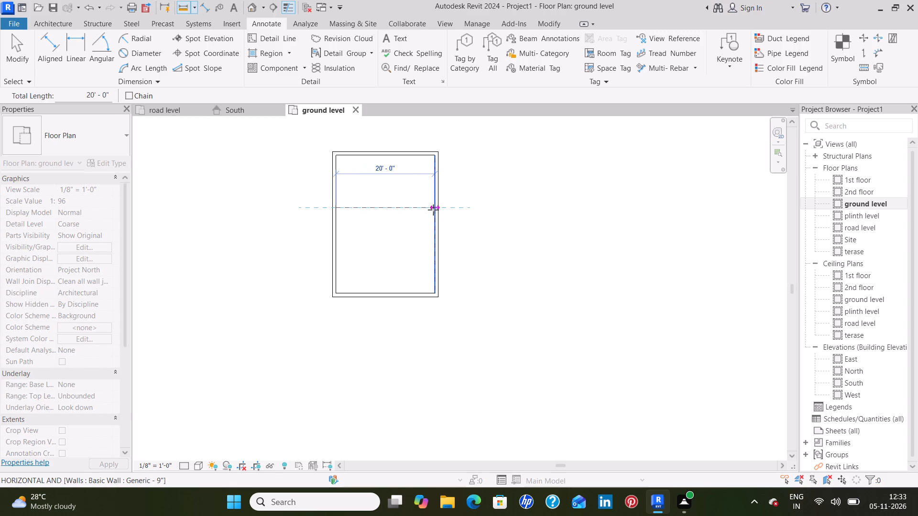
key(Escape)
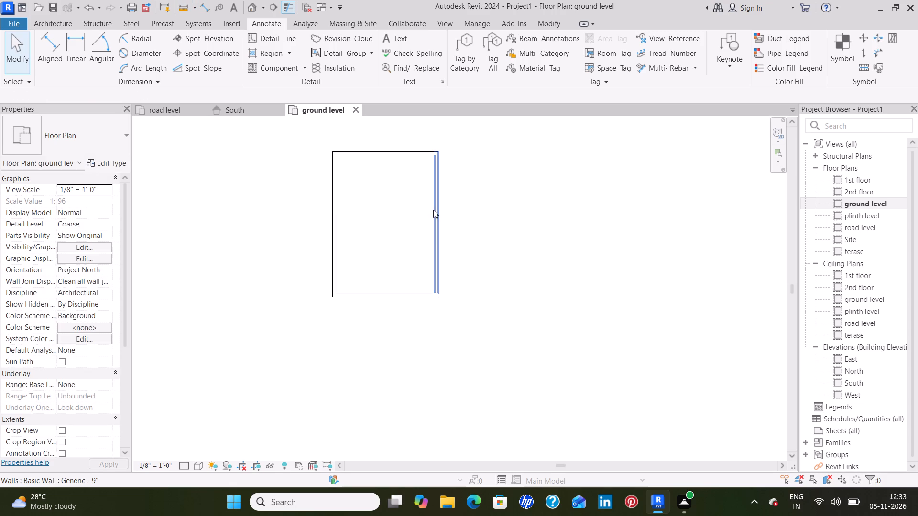
Draw three chained 9" walls beside the rectangle in an open-topped U, about 32'-0" wide and 32'-6" high, keeping Finish Face: Exterior.
click(58, 20)
click(41, 44)
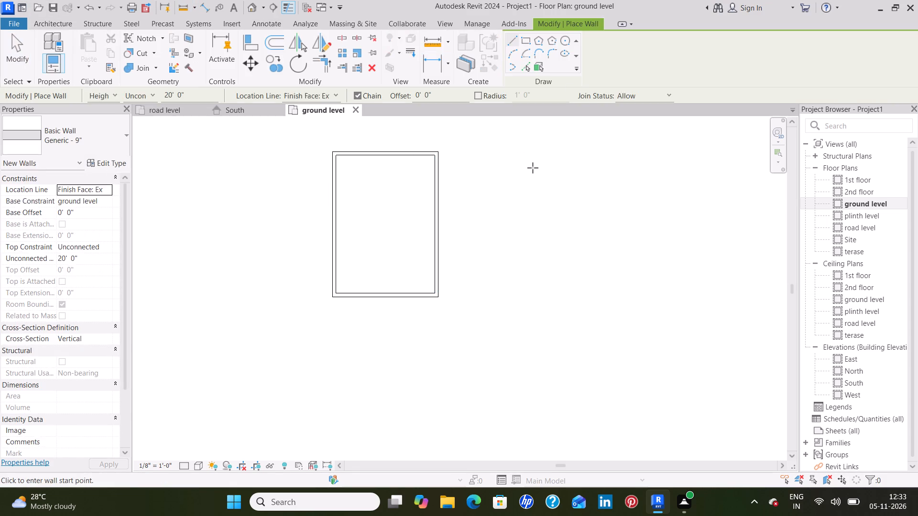
click(533, 168)
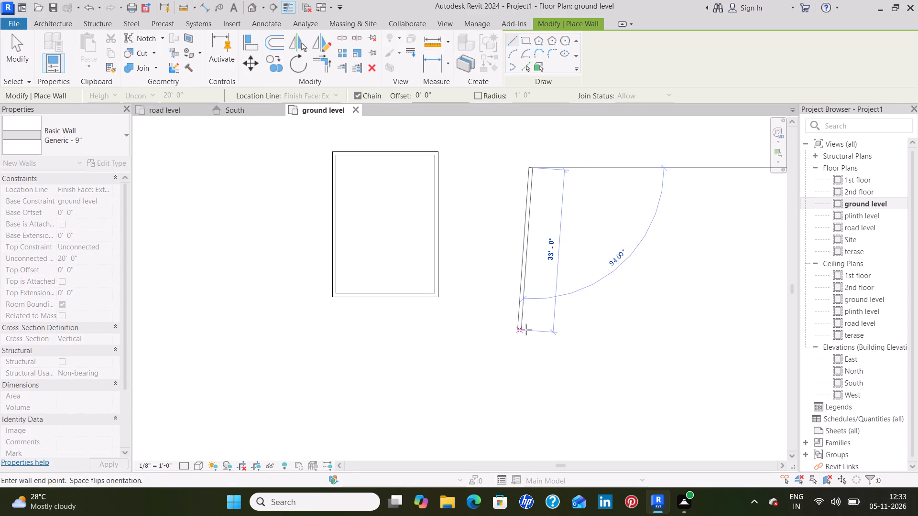
click(539, 328)
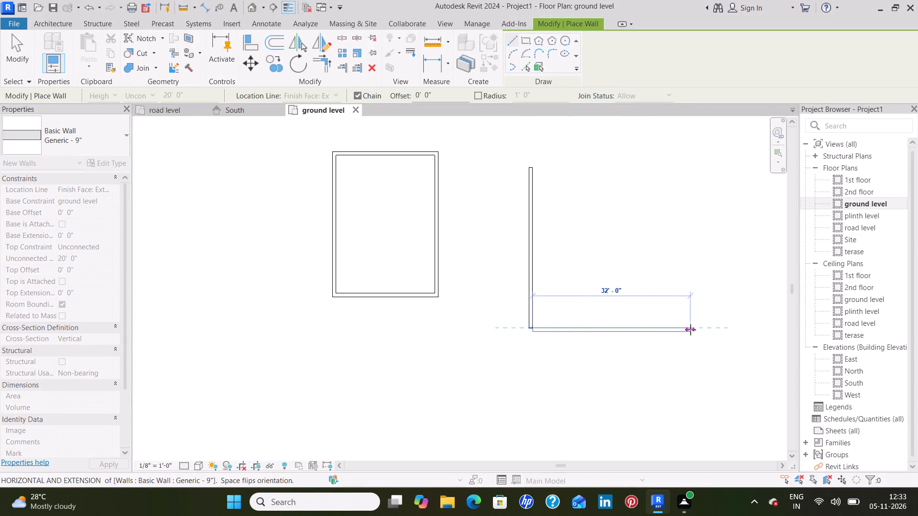
click(690, 330)
click(685, 165)
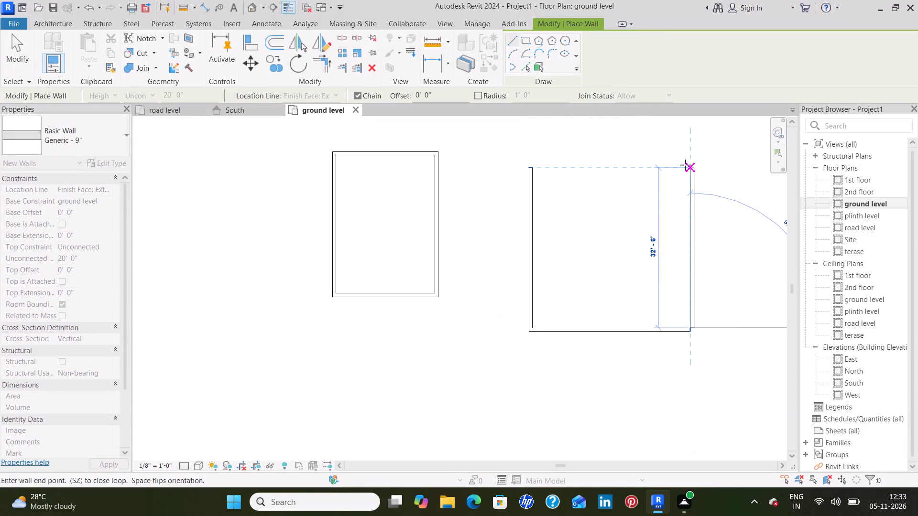
key(Escape)
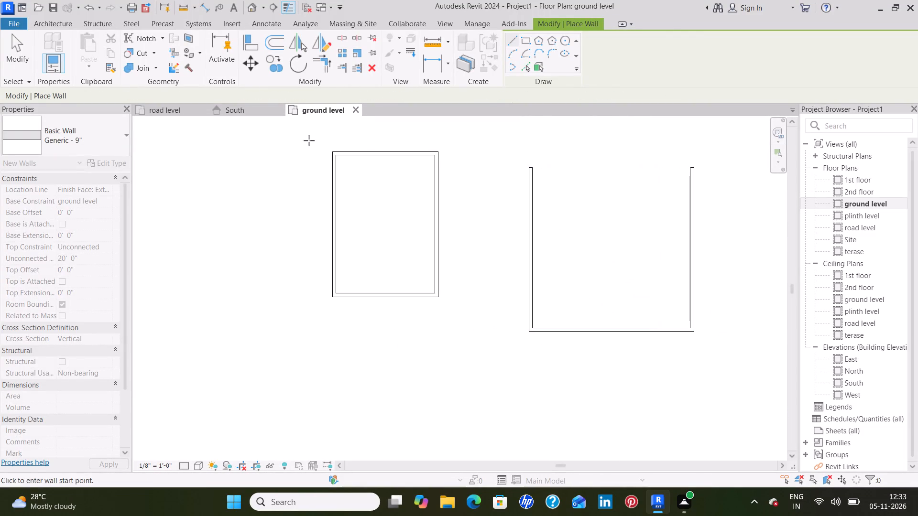
key(Escape)
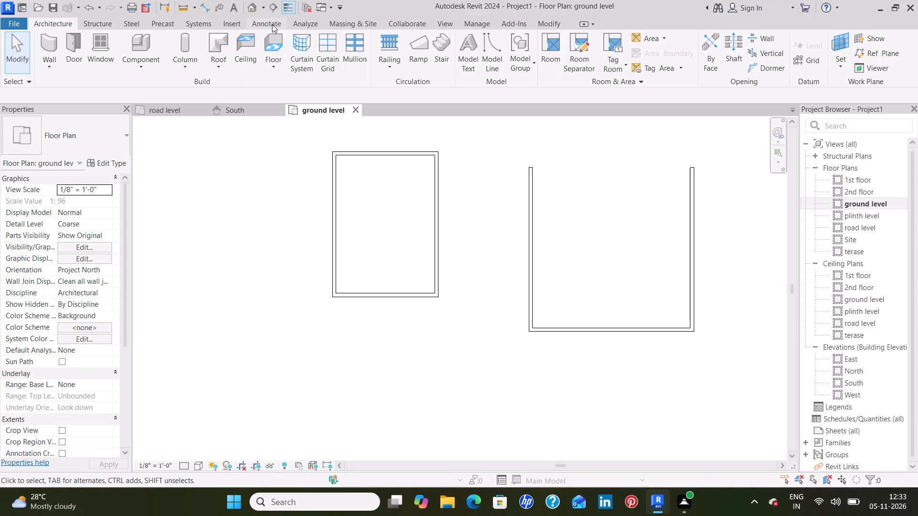
Measure the U-shaped layout's clear width between the inner faces of its two vertical walls.
click(272, 24)
click(76, 50)
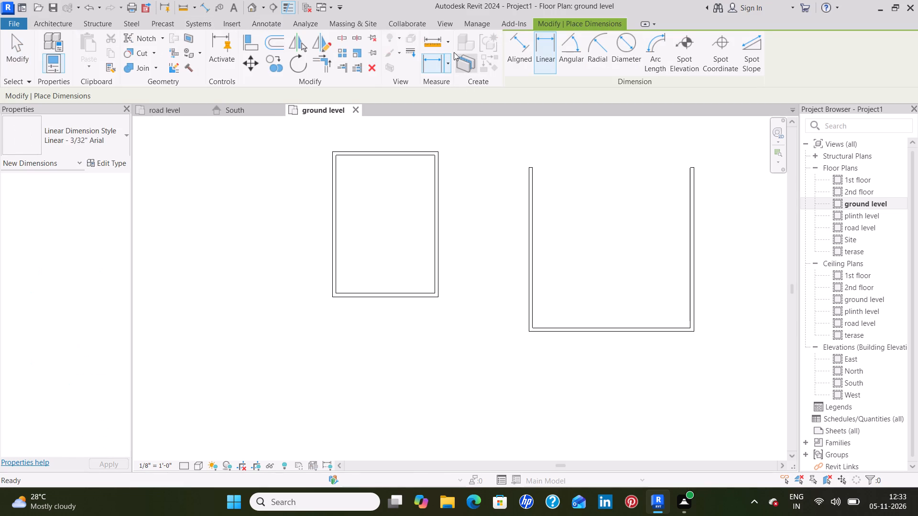
click(433, 42)
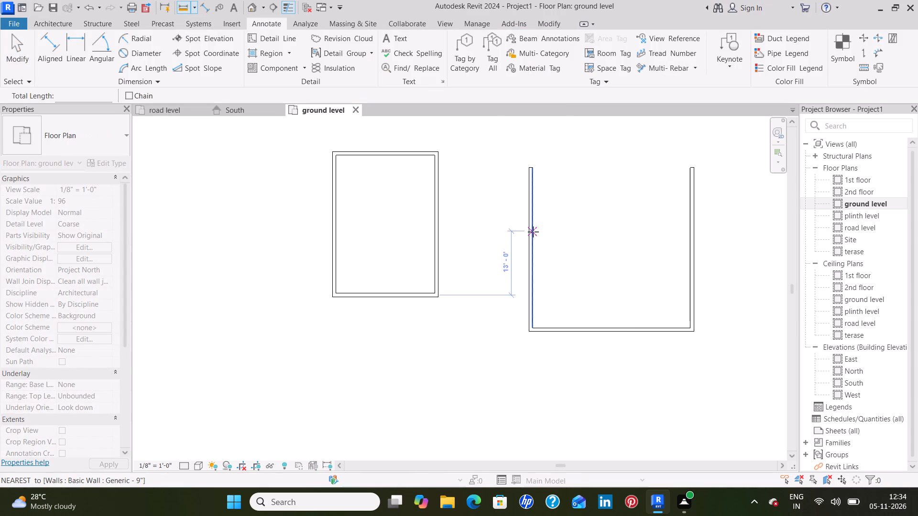
click(533, 232)
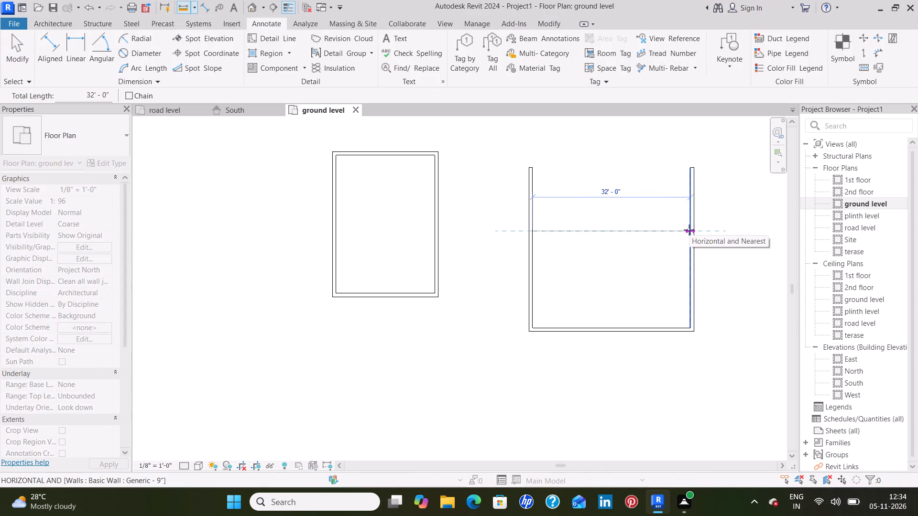
click(689, 230)
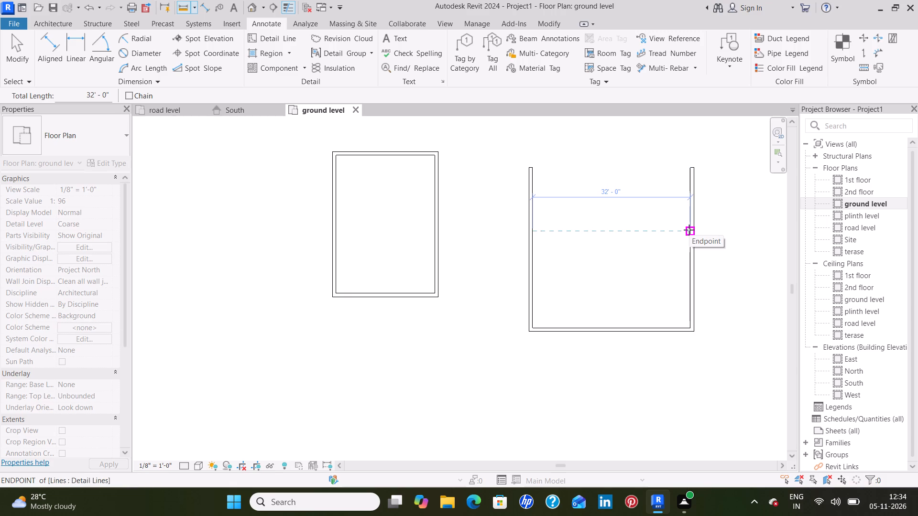
key(Escape)
key(Escape)
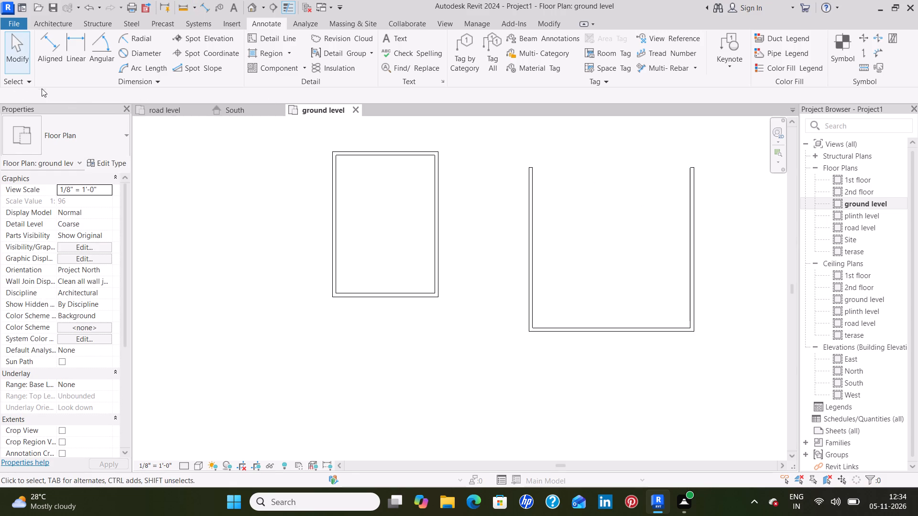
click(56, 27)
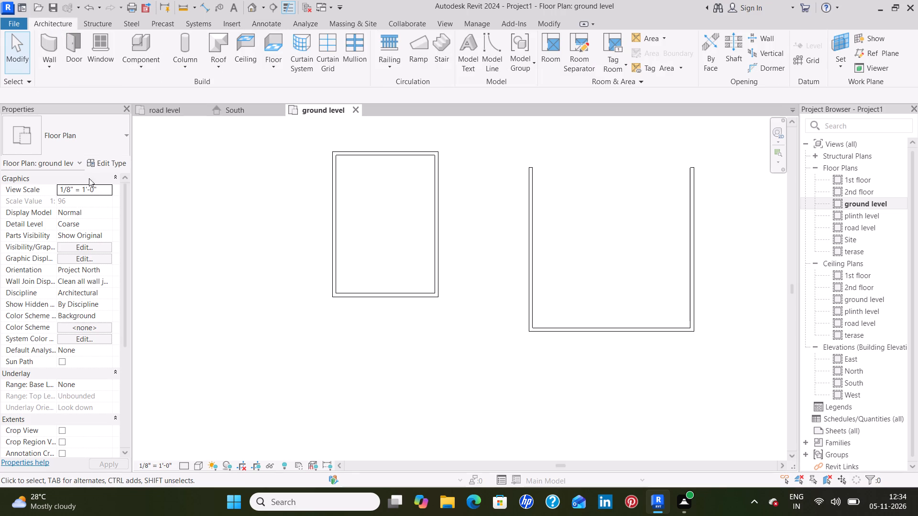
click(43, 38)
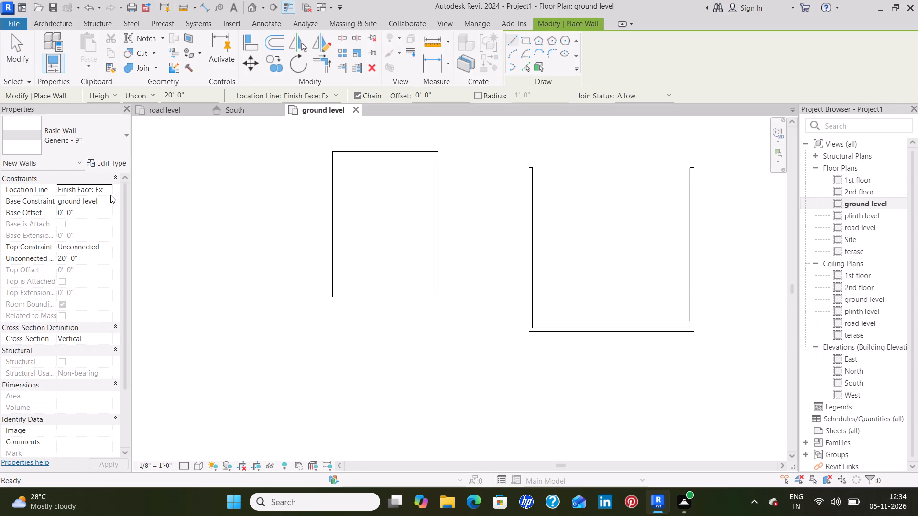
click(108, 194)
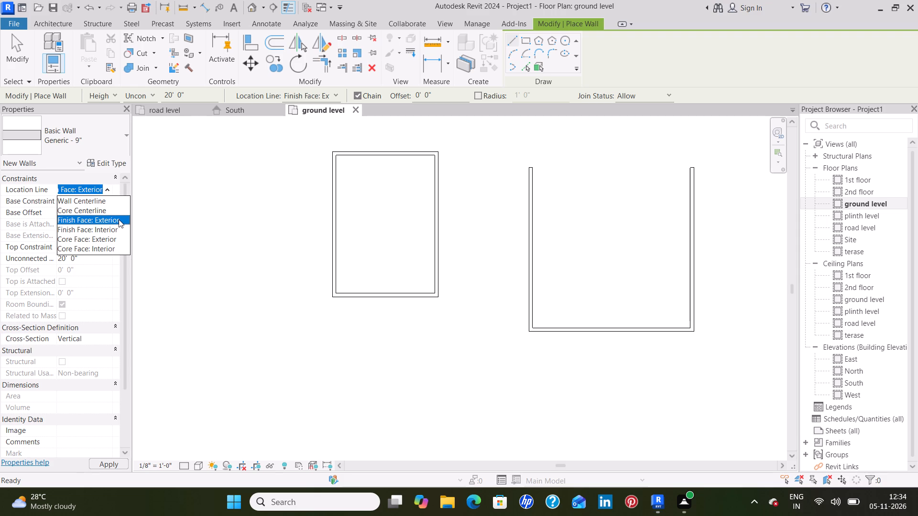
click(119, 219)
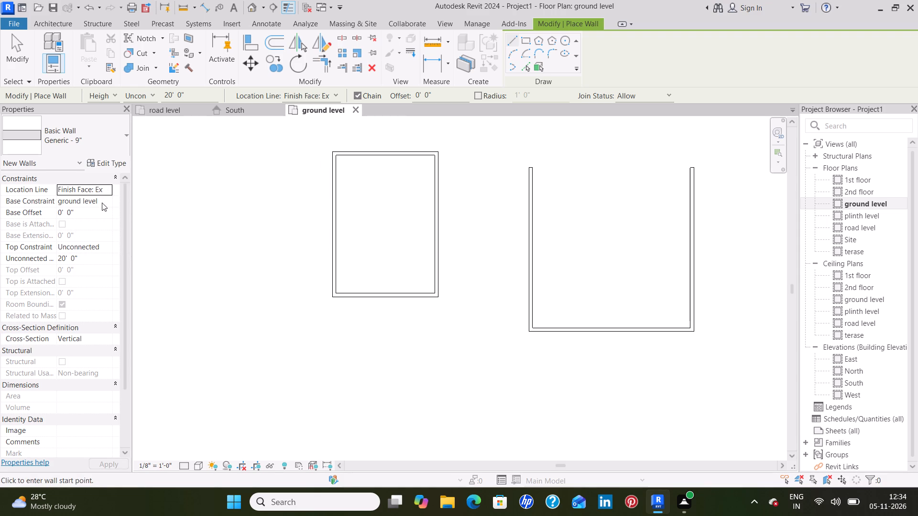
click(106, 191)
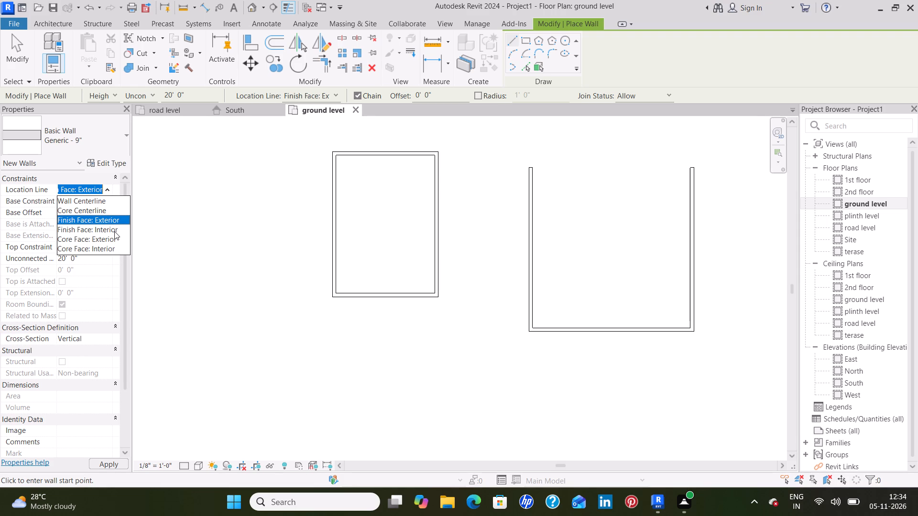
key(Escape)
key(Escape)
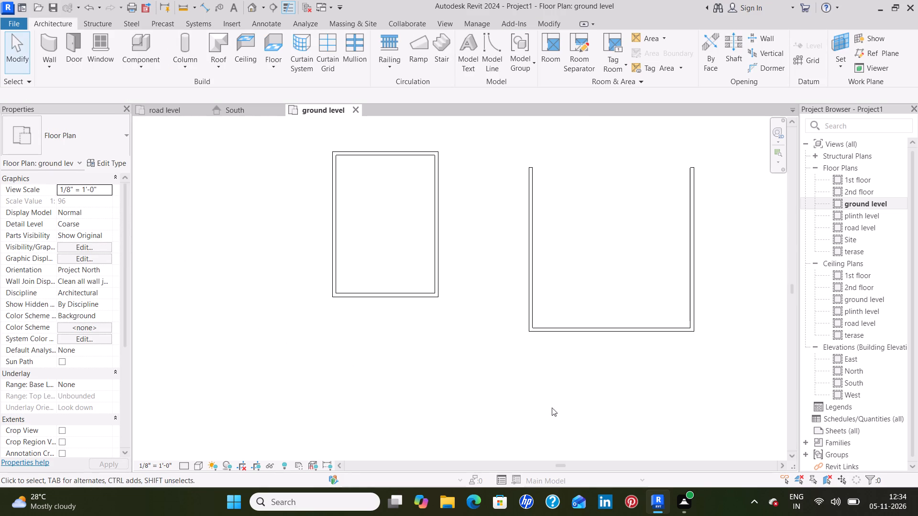
Delete all the walls of the closed rectangle and the U-shaped layout from the ground level plan.
scroll(582, 390, down, 3)
drag(691, 397, 592, 222)
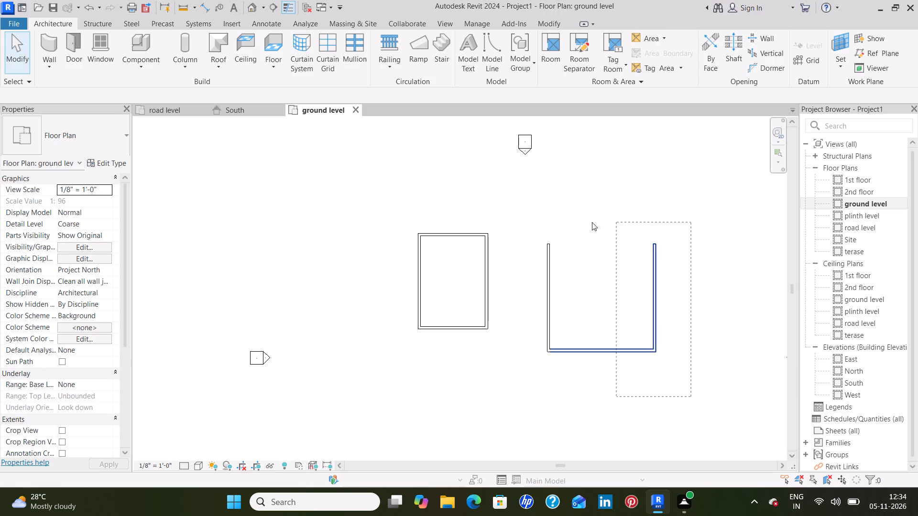
drag(592, 222, 306, 188)
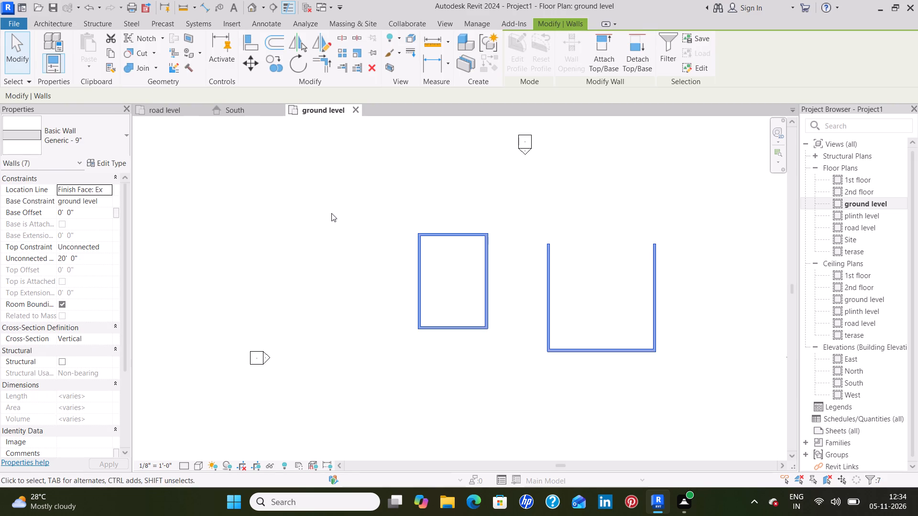
key(Delete)
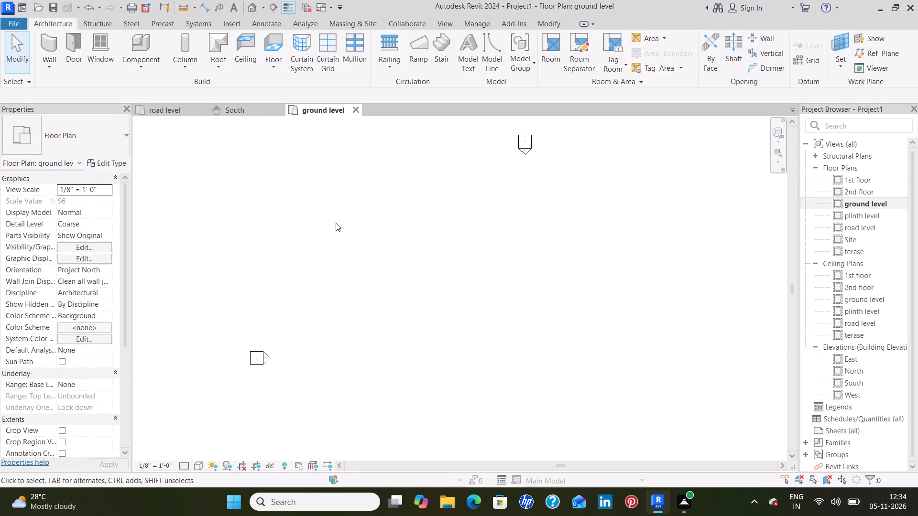
Draw two chained 9" walls with the Finish Face: Exterior location line: 28' vertically downward, continuing 44' horizontally to the right.
scroll(390, 239, down, 1)
middle_drag(505, 269, 404, 249)
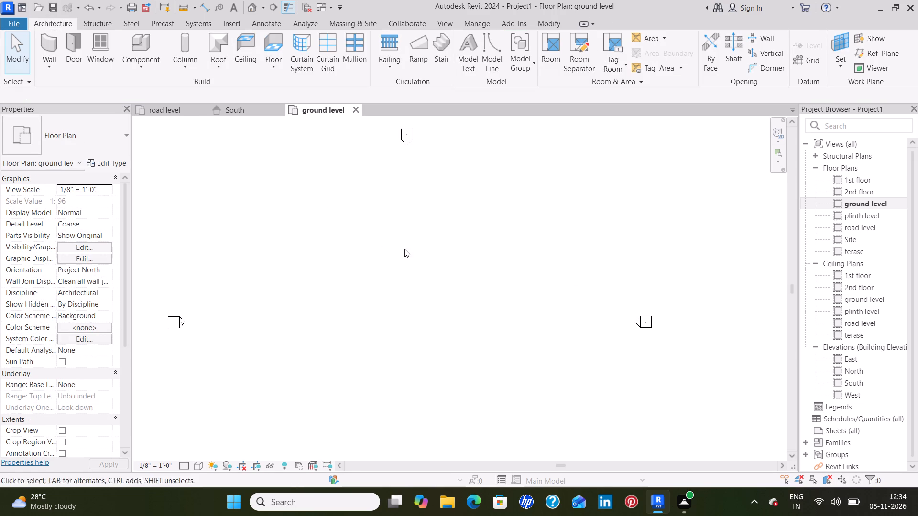
click(53, 43)
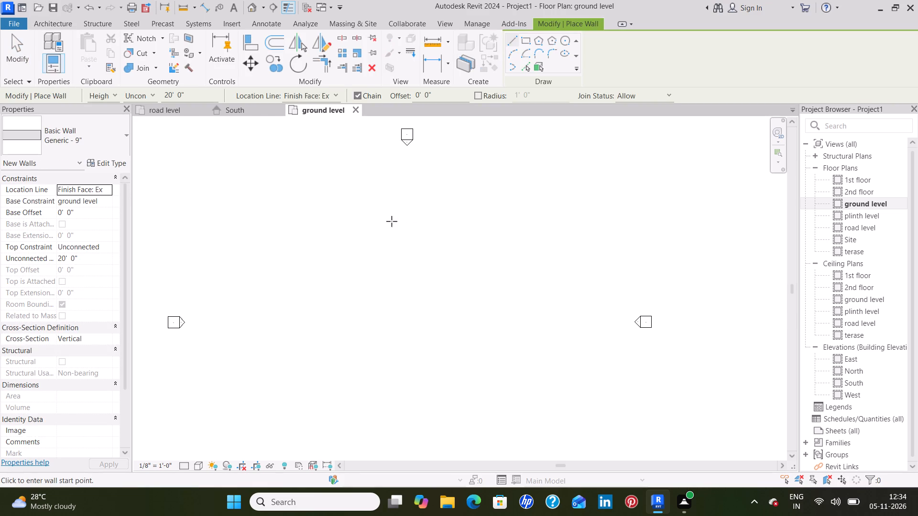
click(322, 227)
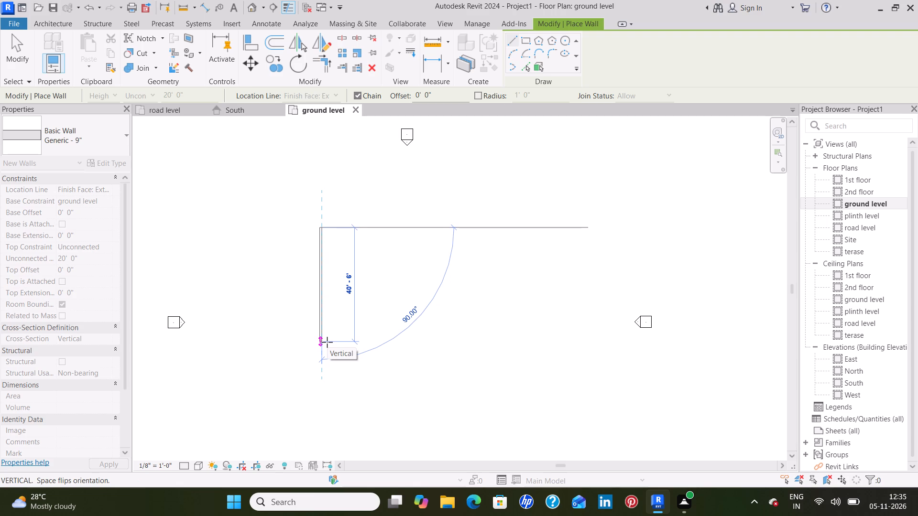
key(2)
text(8')
key(Return)
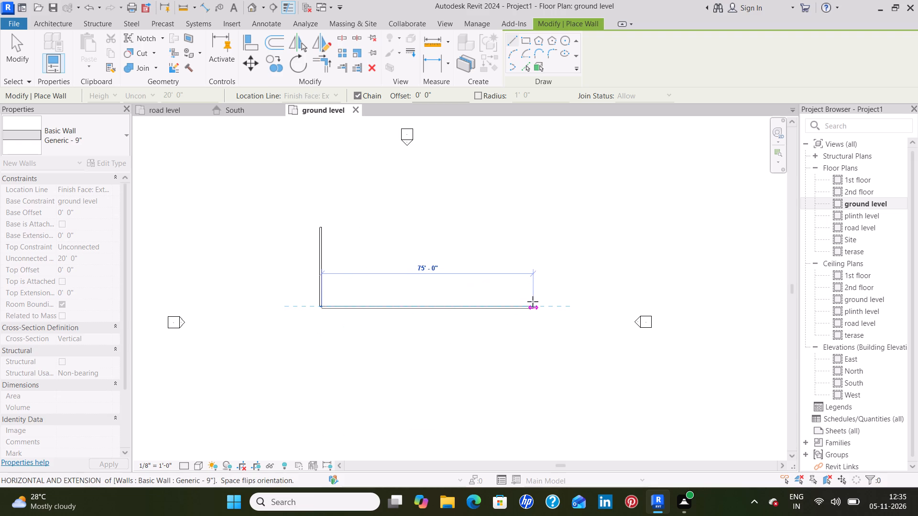
text(44)
key(apostrophe)
key(Return)
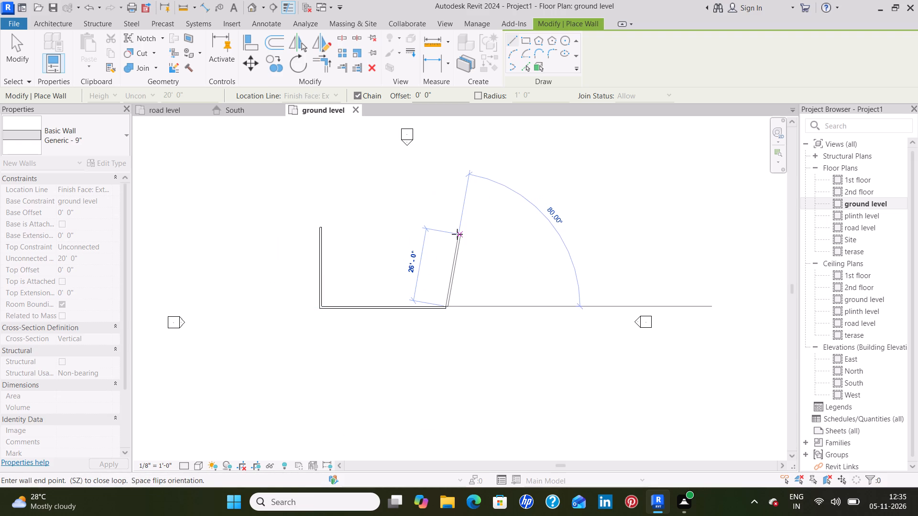
key(Escape)
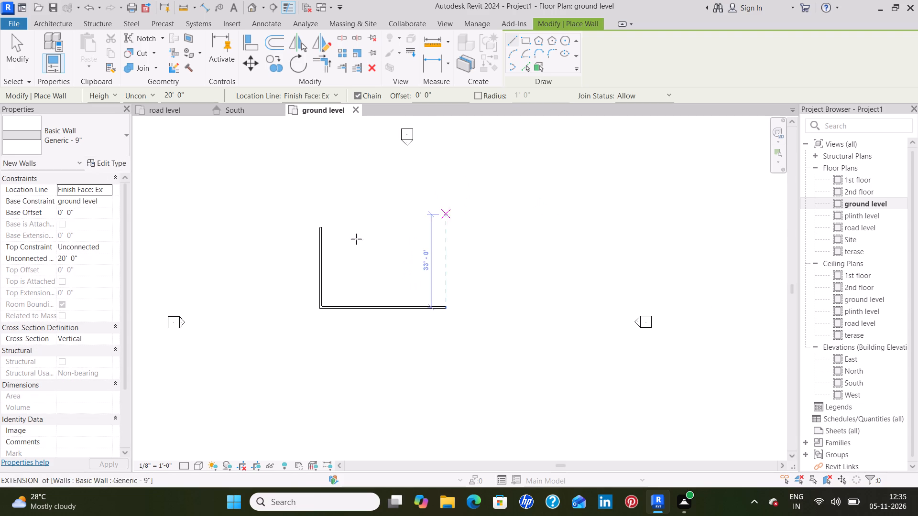
Draw a 44' horizontal 9" wall rightward from the vertical wall's upper end, flipped so its thickness lies on the outside.
middle_drag(358, 250, 442, 270)
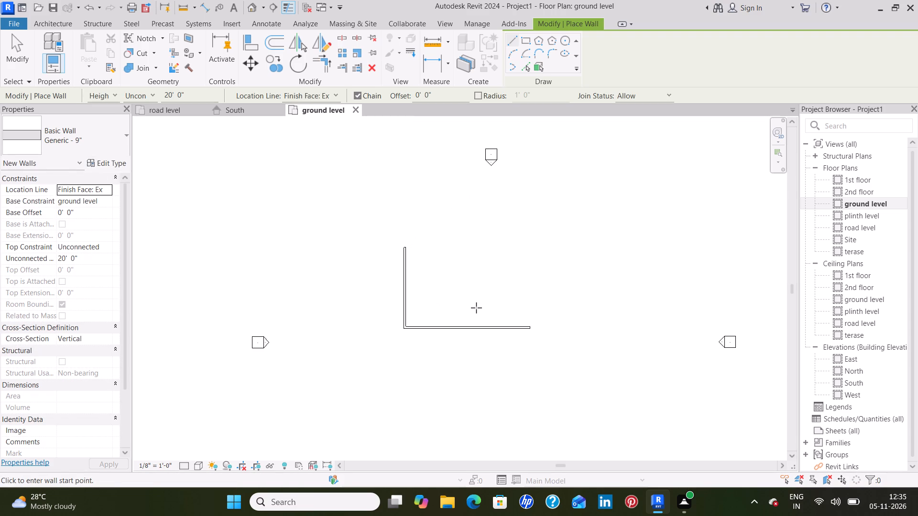
click(405, 247)
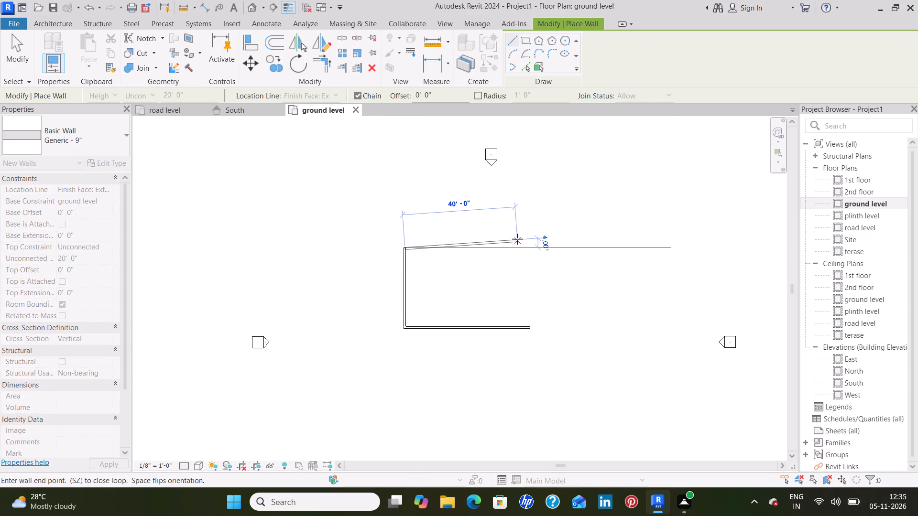
key(space)
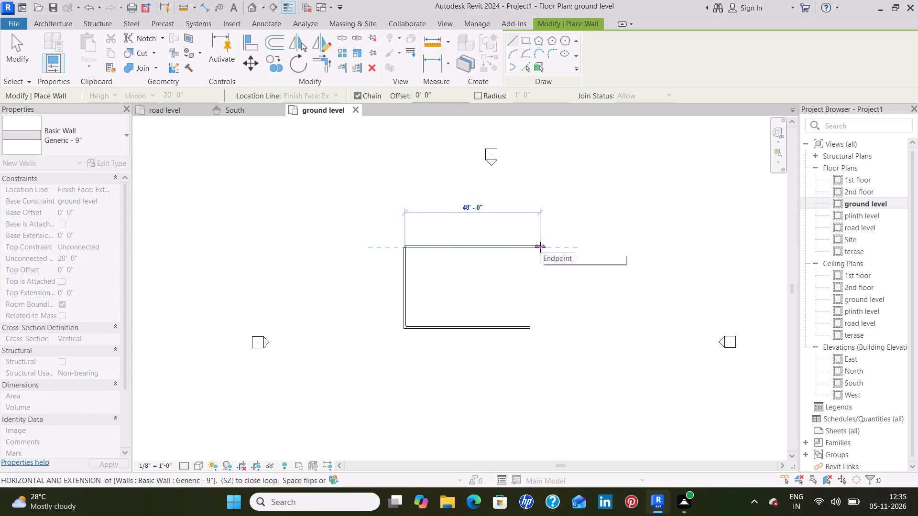
text(44)
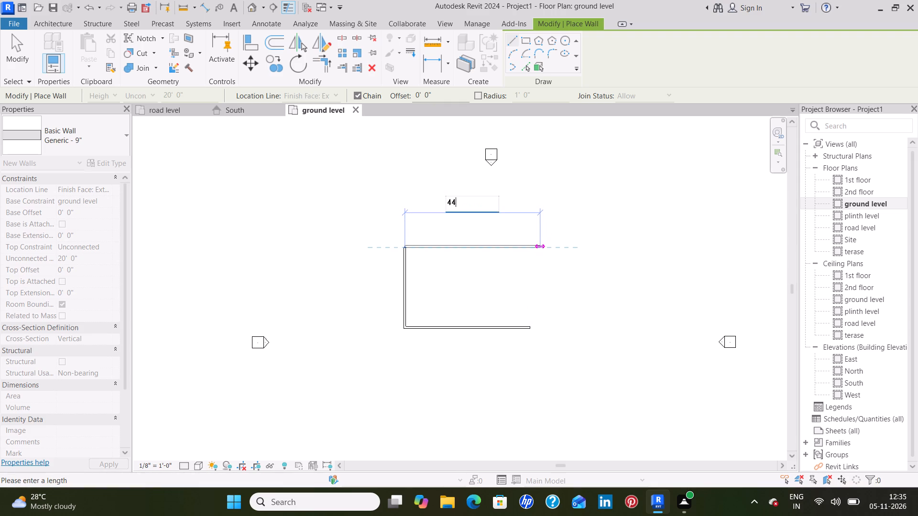
key(apostrophe)
key(Return)
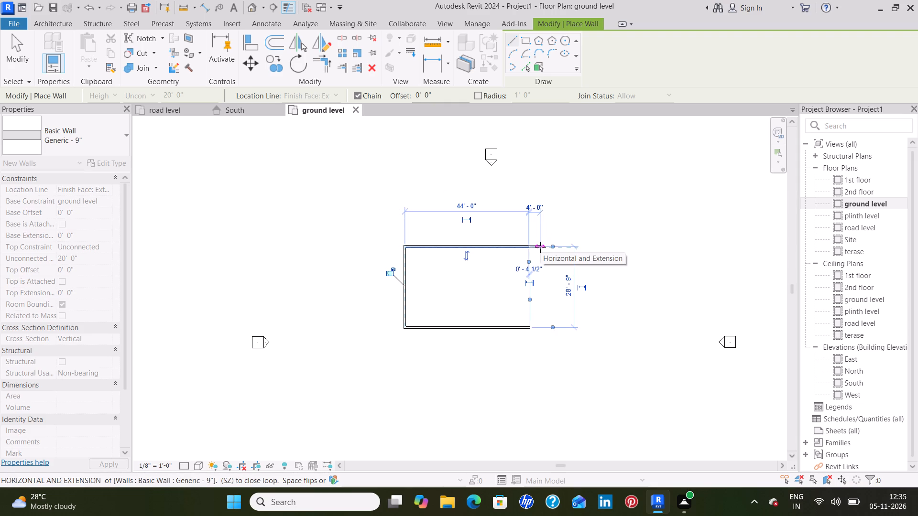
key(Escape)
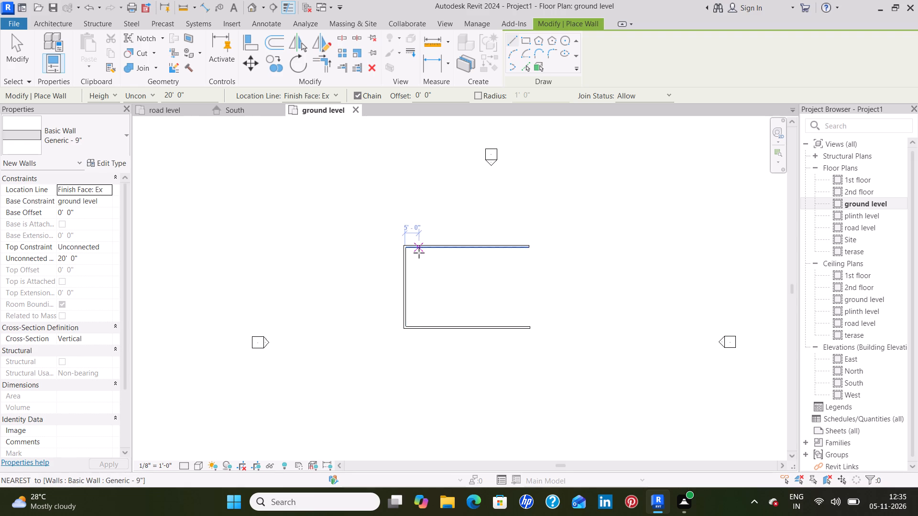
Draw an 11'6" vertical partition down from the upper wall's inner face, about 11'-6" from the left wall's centerline, flipped to thicken rightward.
scroll(419, 253, up, 10)
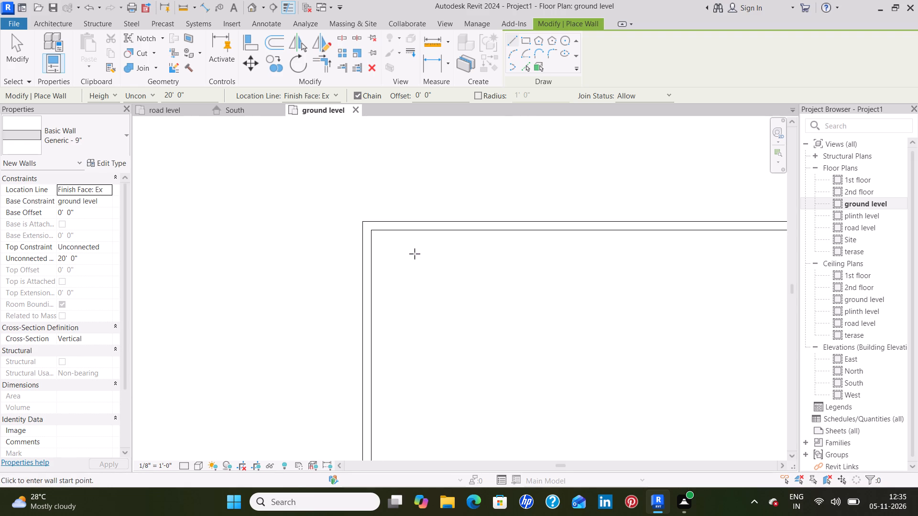
middle_drag(407, 242, 397, 291)
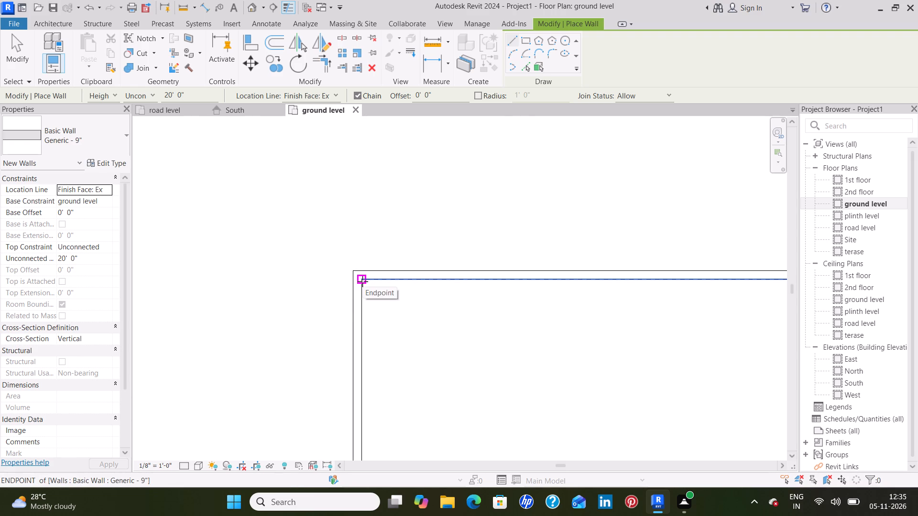
click(490, 280)
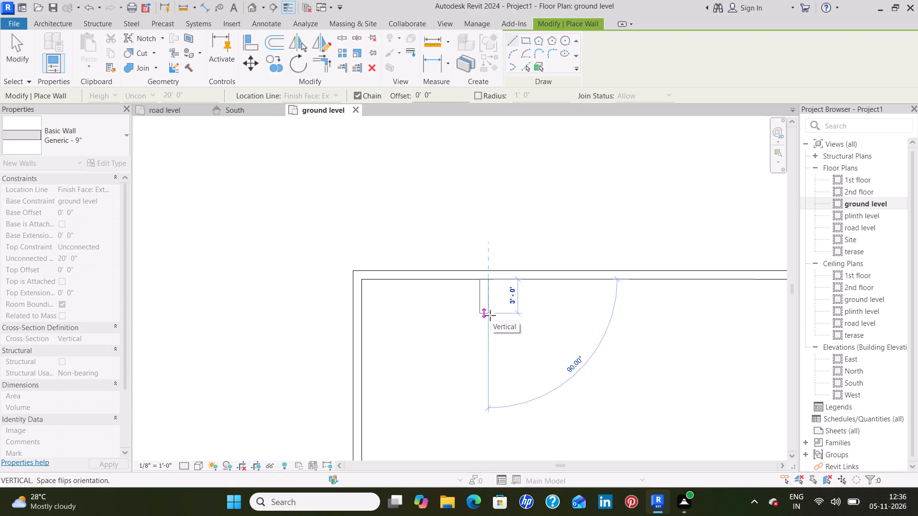
key(space)
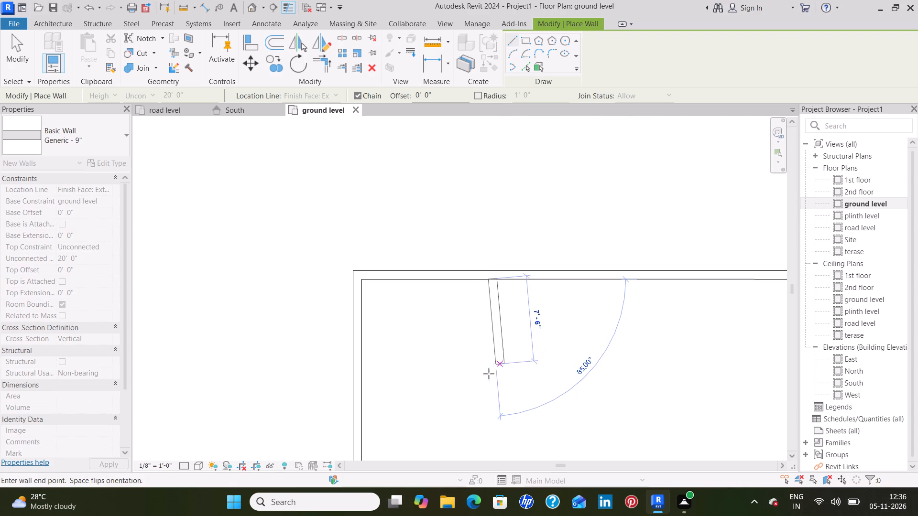
text(11)
text('7)
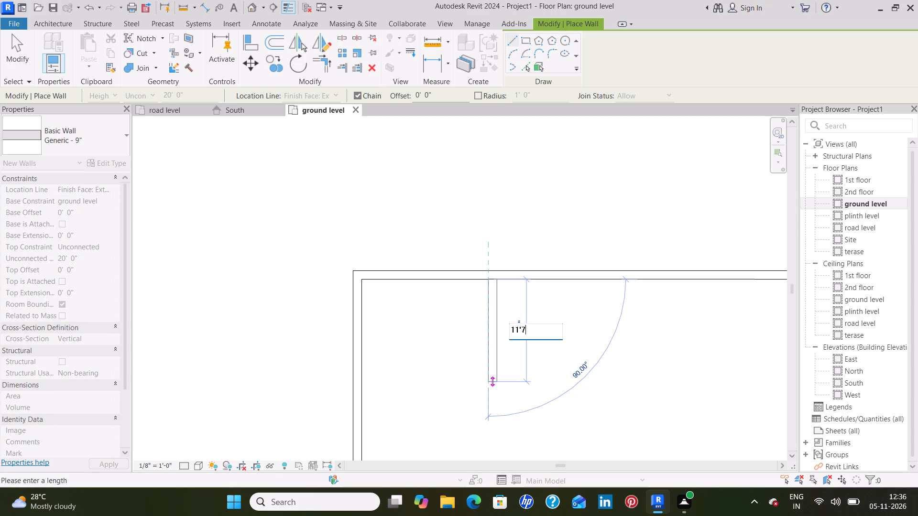
key(BackSpace)
key(6)
key(shift+quotedbl)
key(Return)
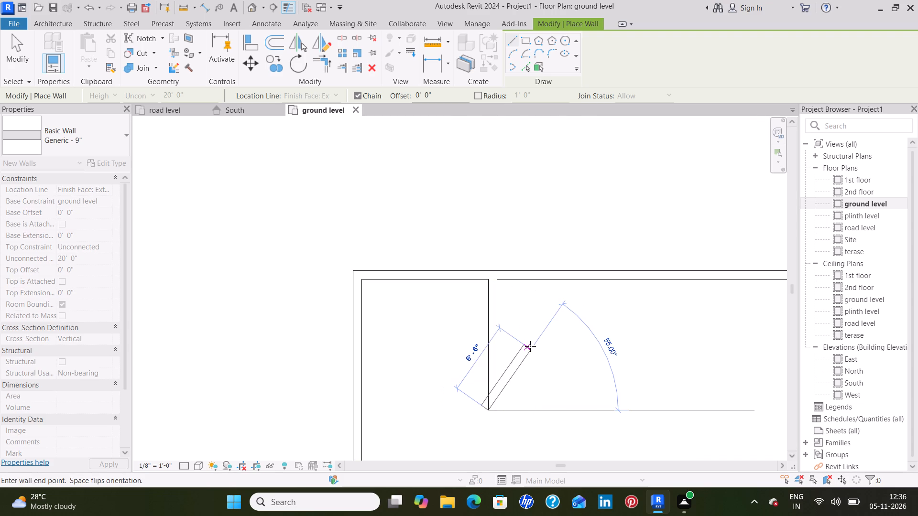
Close the upper-left room with a chained horizontal wall about 11'-6" long from the partition's lower end to the left wall.
scroll(530, 346, down, 3)
middle_drag(541, 343, 511, 275)
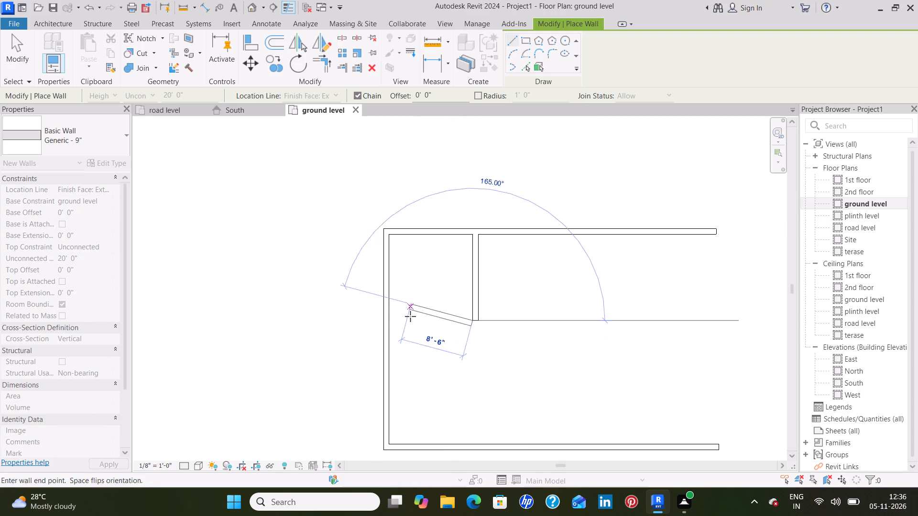
click(386, 321)
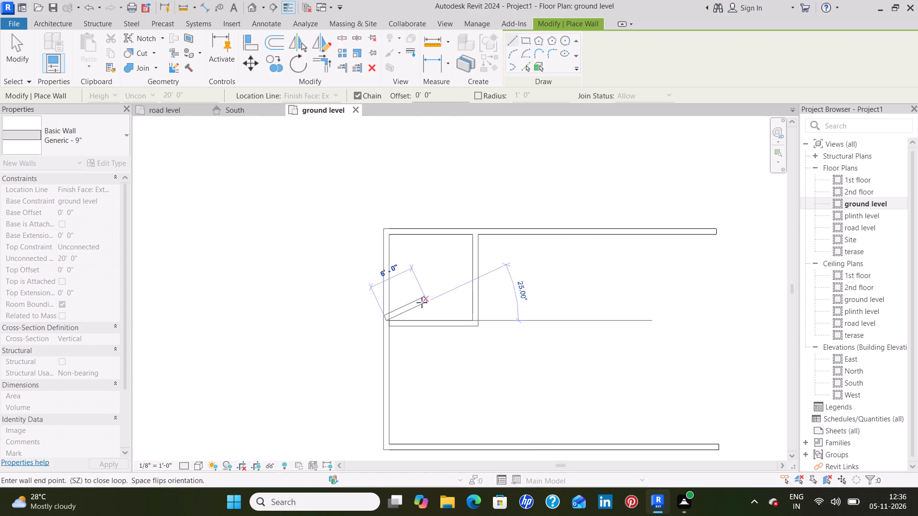
key(Escape)
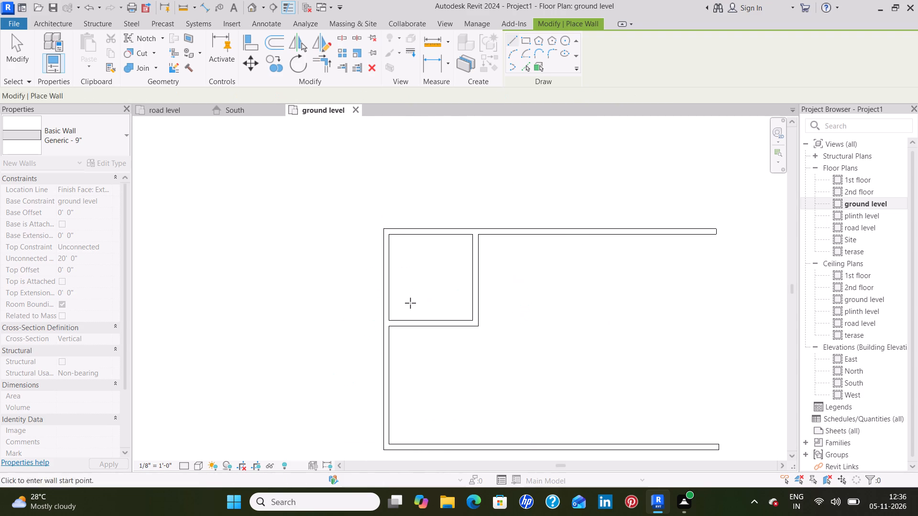
key(Escape)
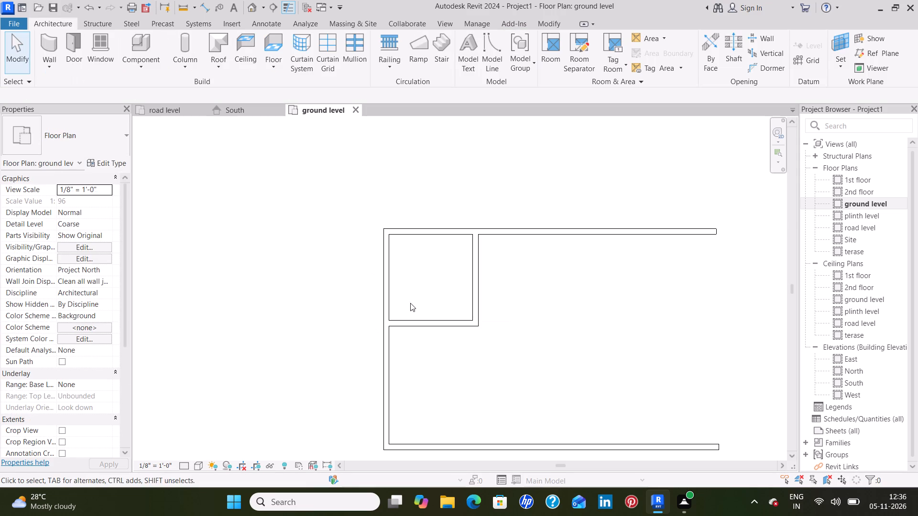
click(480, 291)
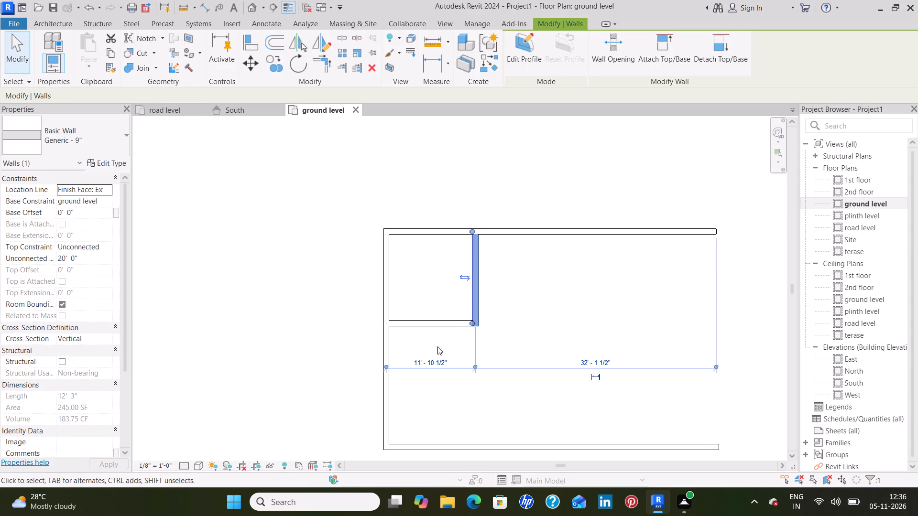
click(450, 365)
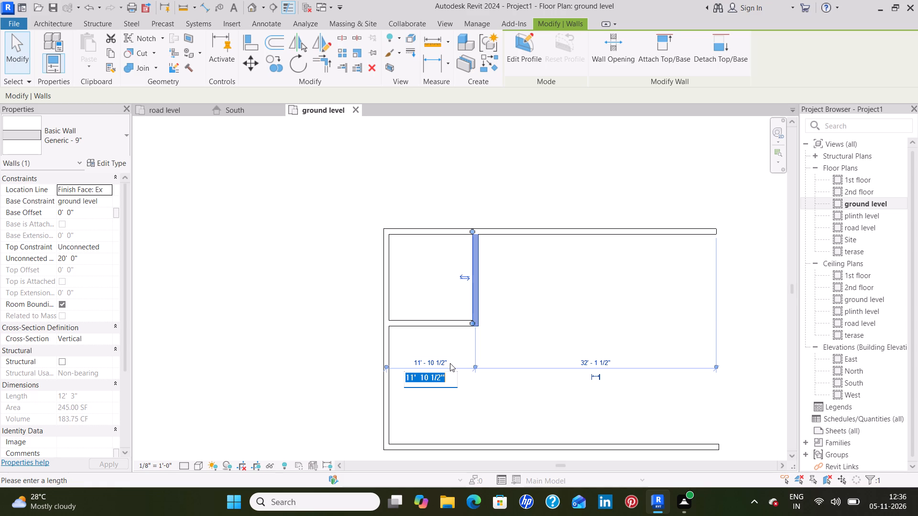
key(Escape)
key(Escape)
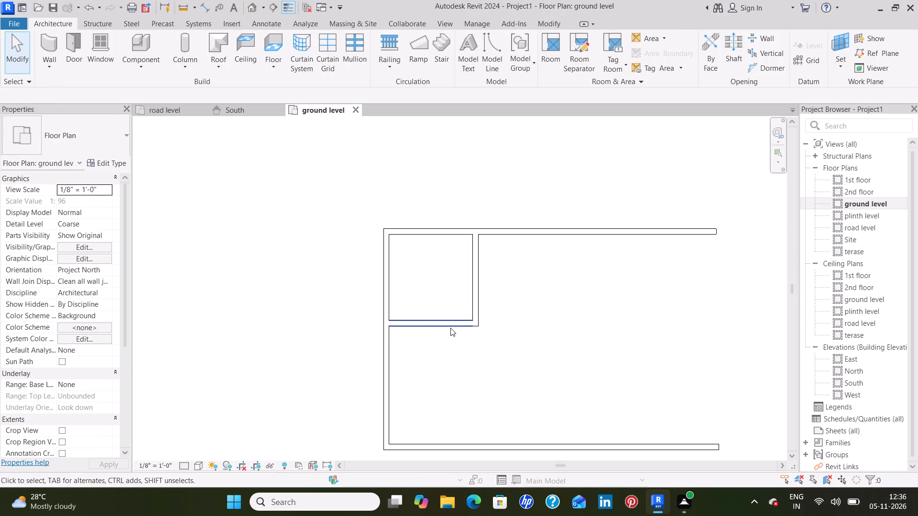
Delete the horizontal and vertical 9" partitions enclosing the upper-left room.
click(450, 328)
key(Delete)
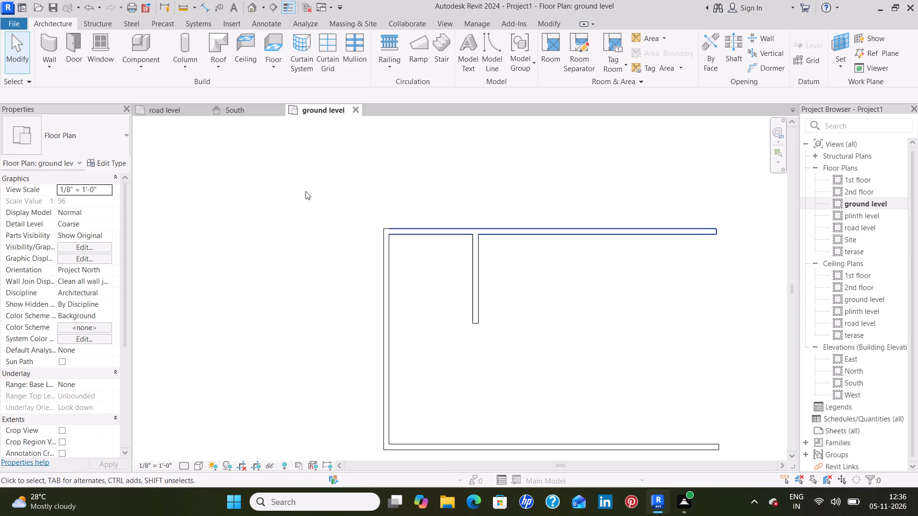
click(44, 38)
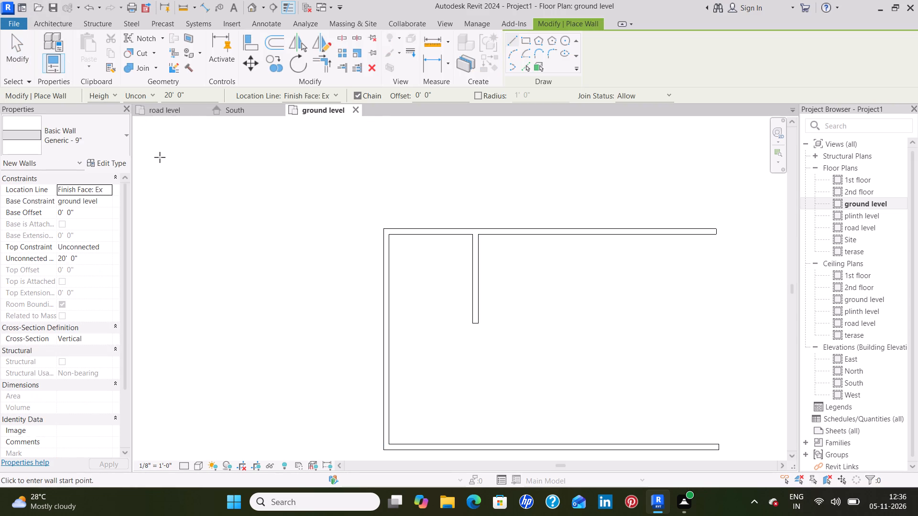
key(Escape)
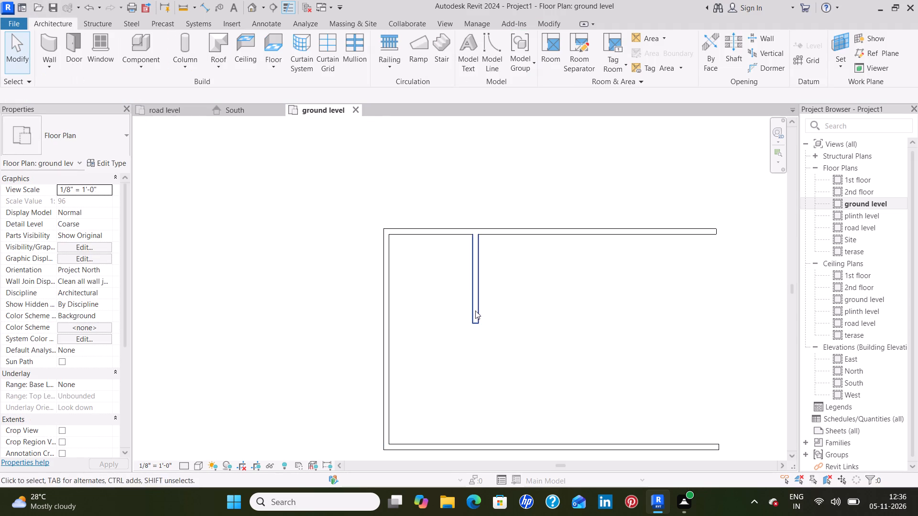
click(473, 301)
key(Delete)
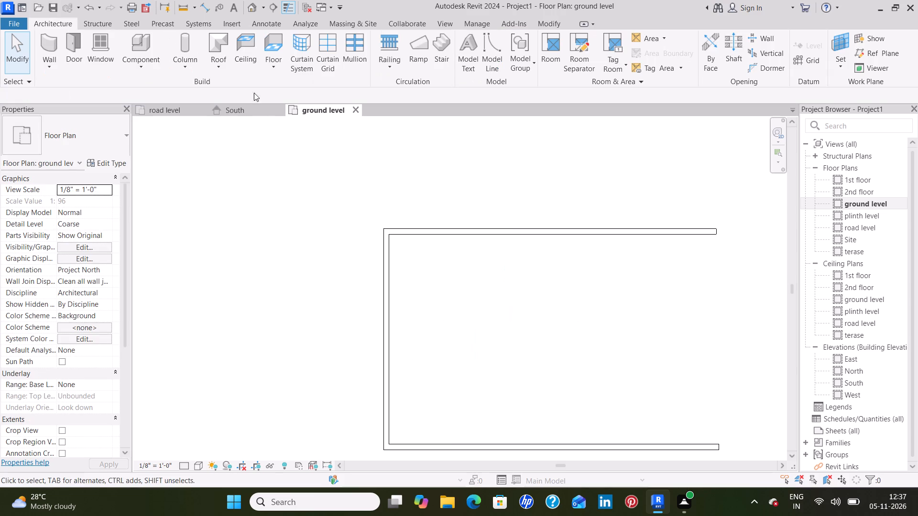
Choose the Generic - 4.5" basic wall type for new walls.
click(51, 48)
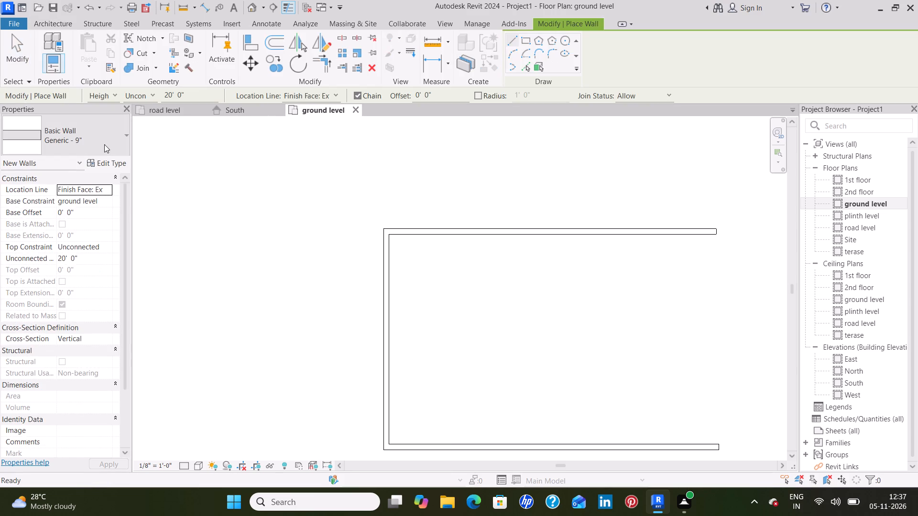
click(104, 144)
scroll(67, 225, up, 3)
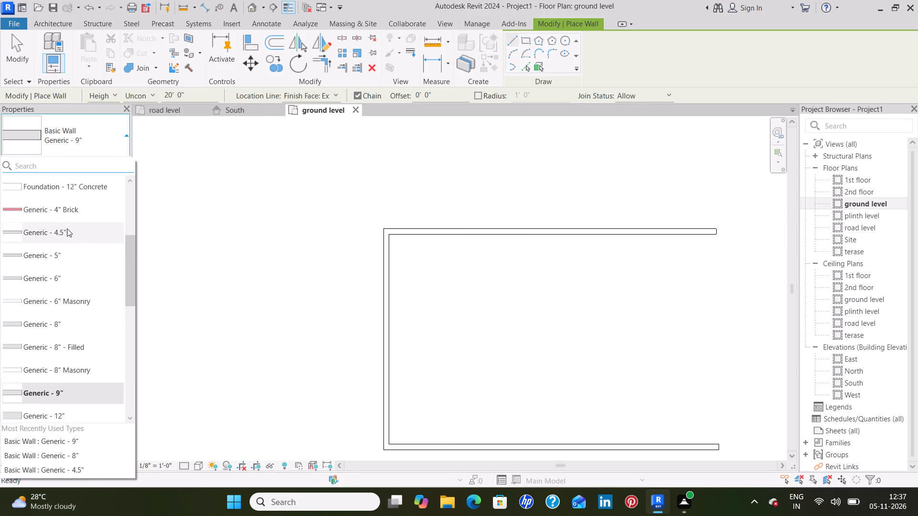
click(67, 228)
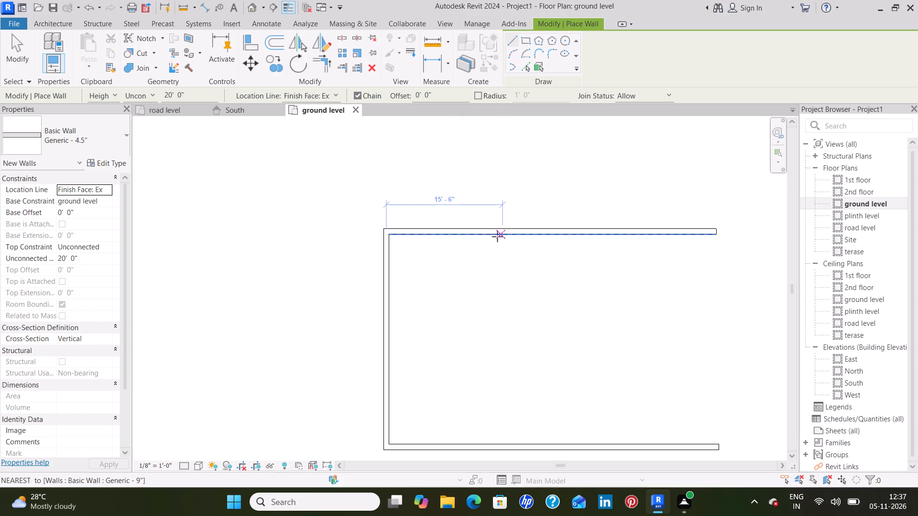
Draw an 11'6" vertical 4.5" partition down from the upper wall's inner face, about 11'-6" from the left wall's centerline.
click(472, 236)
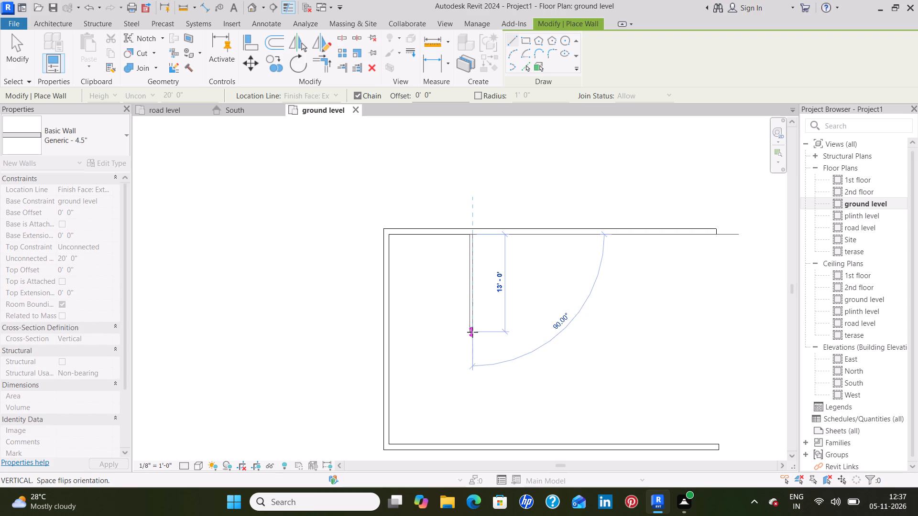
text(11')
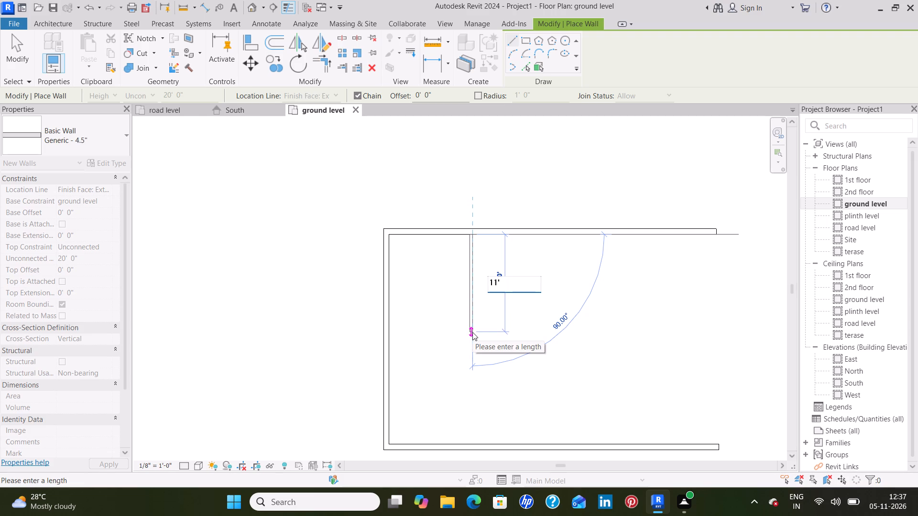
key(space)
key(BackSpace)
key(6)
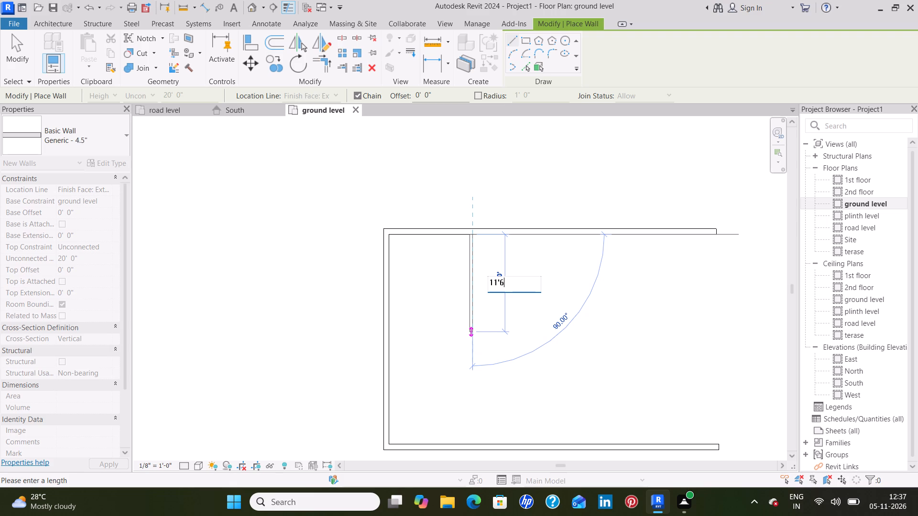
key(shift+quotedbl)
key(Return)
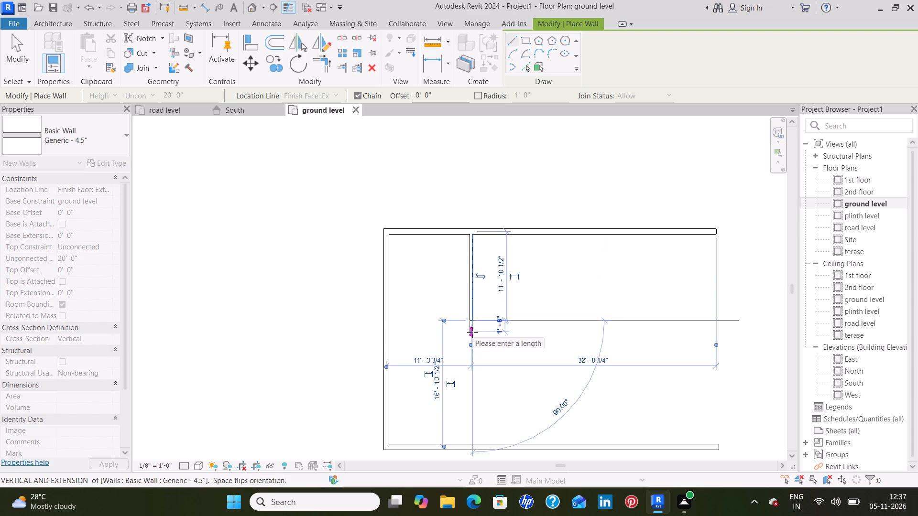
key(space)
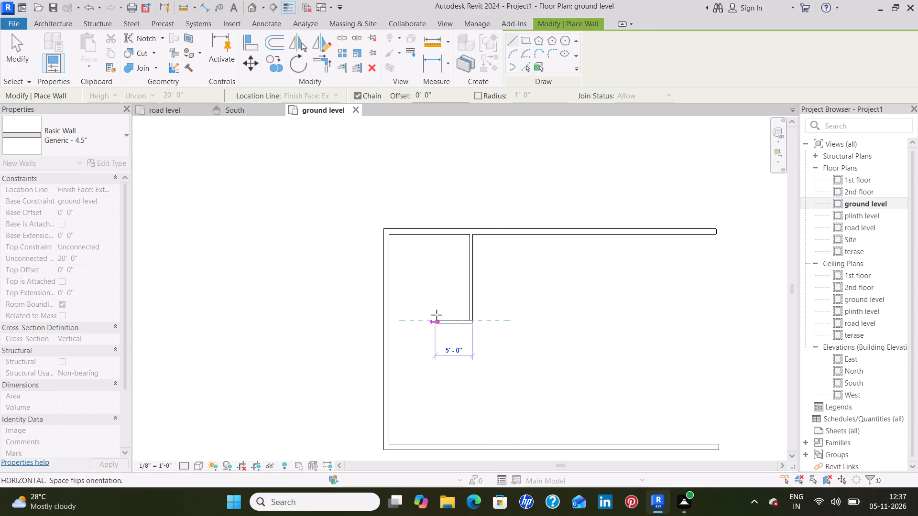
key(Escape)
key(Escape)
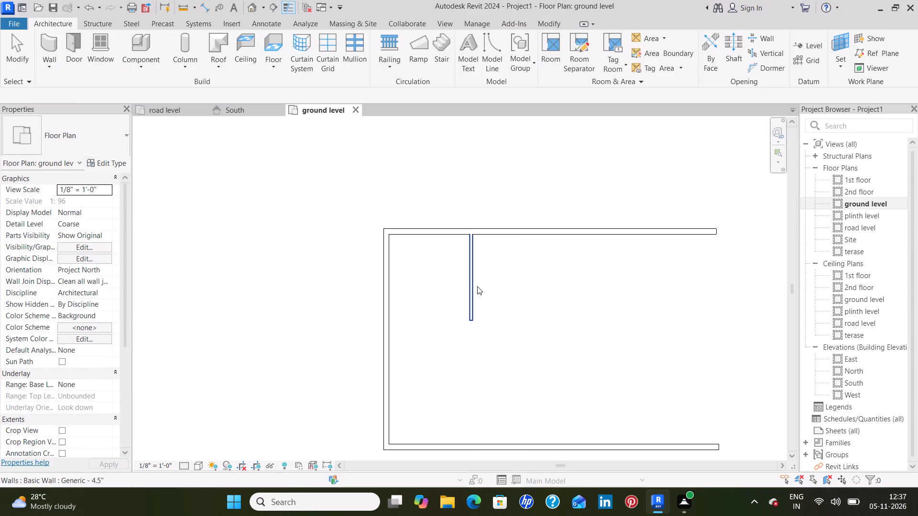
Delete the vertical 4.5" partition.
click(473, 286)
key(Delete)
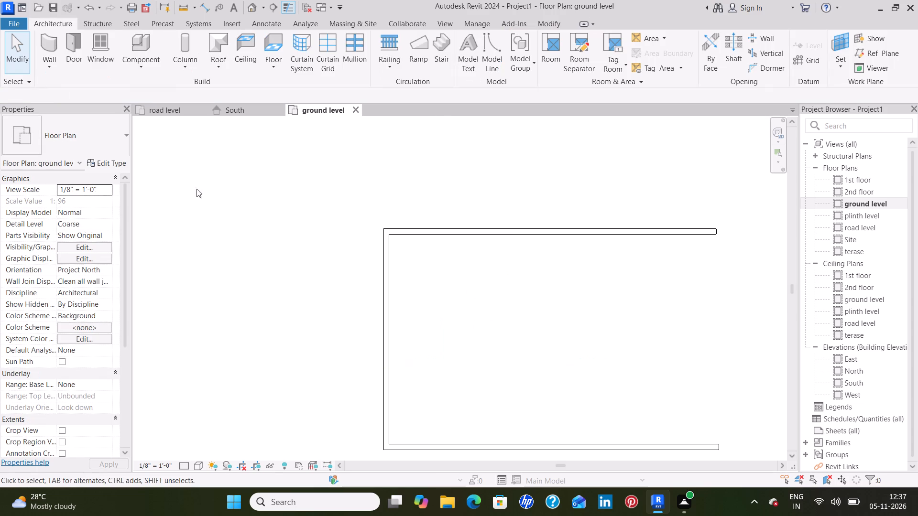
Enclose the upper-left room with chained 4.5" walls: about 11'-6" down from the upper wall, flipped to thicken outward, and about 11'-1 1/2" to the left wall.
click(50, 39)
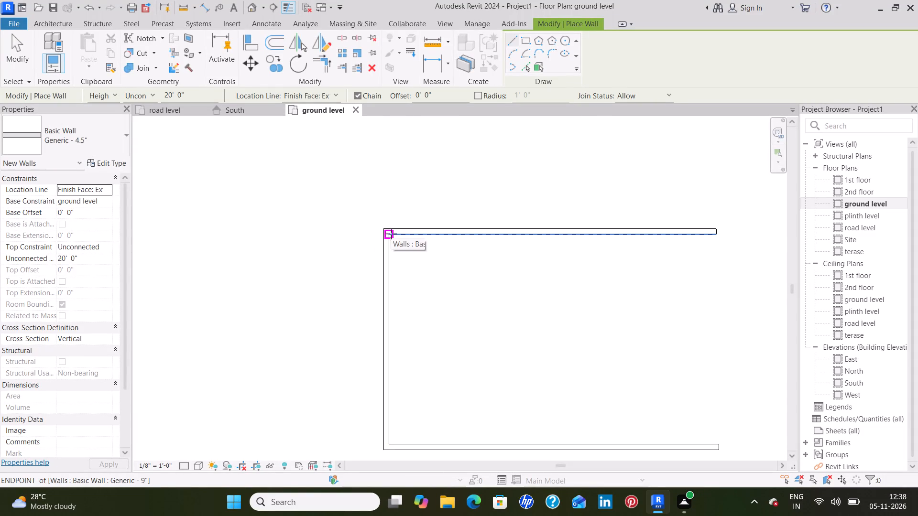
click(472, 236)
key(space)
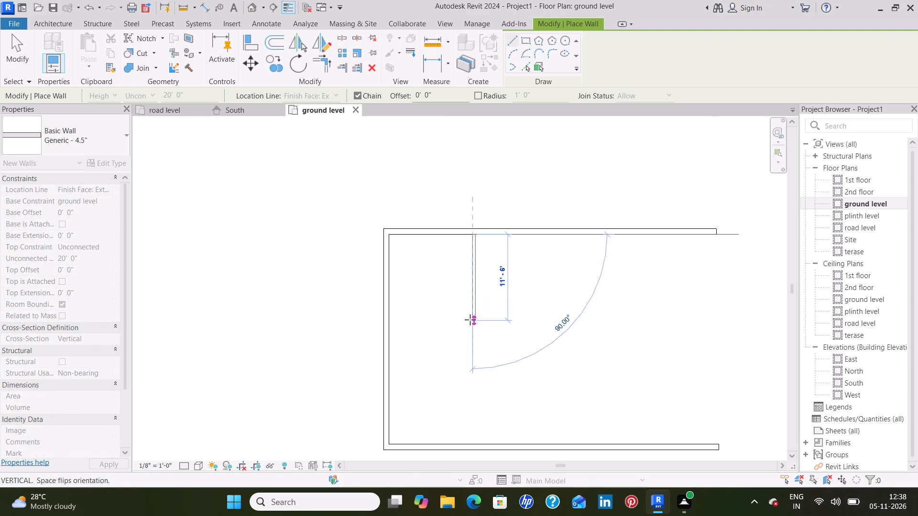
click(470, 320)
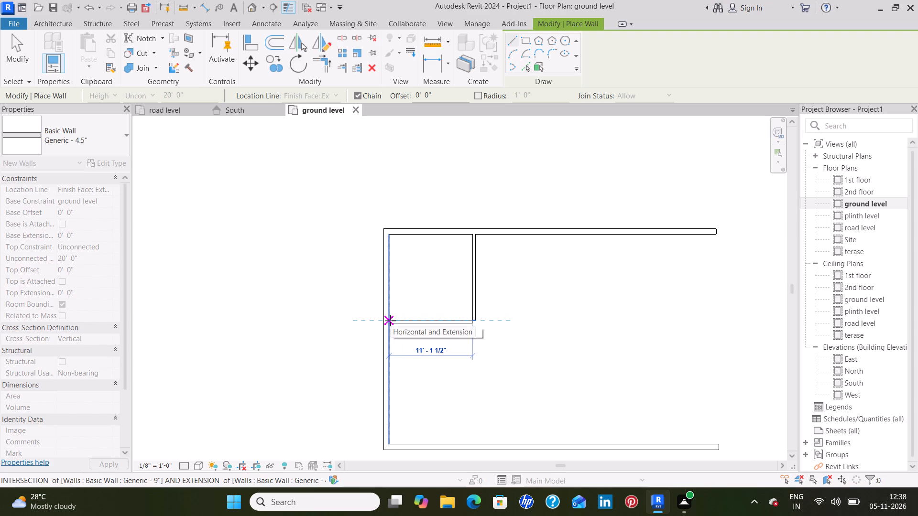
click(390, 321)
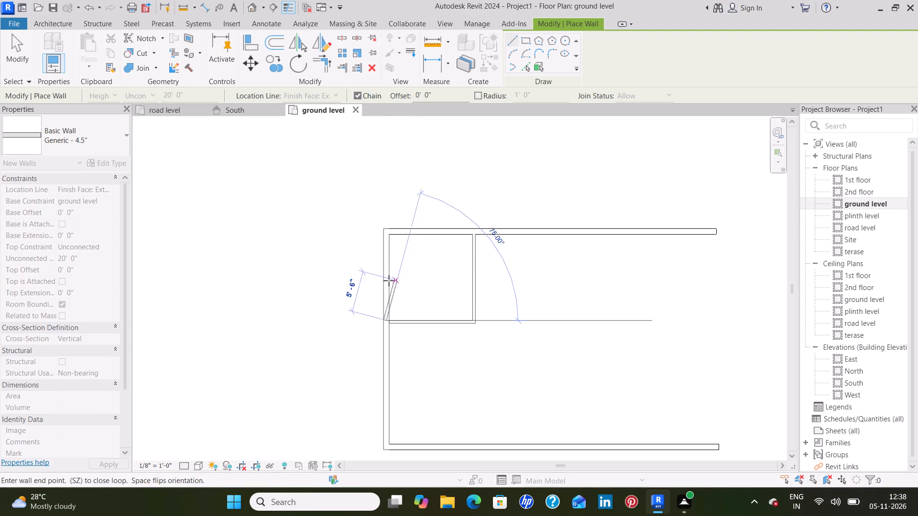
key(Escape)
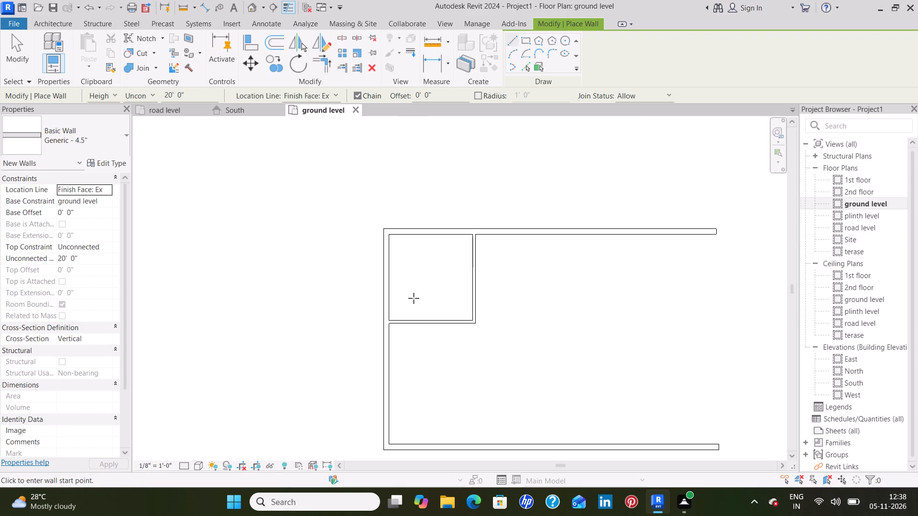
key(Escape)
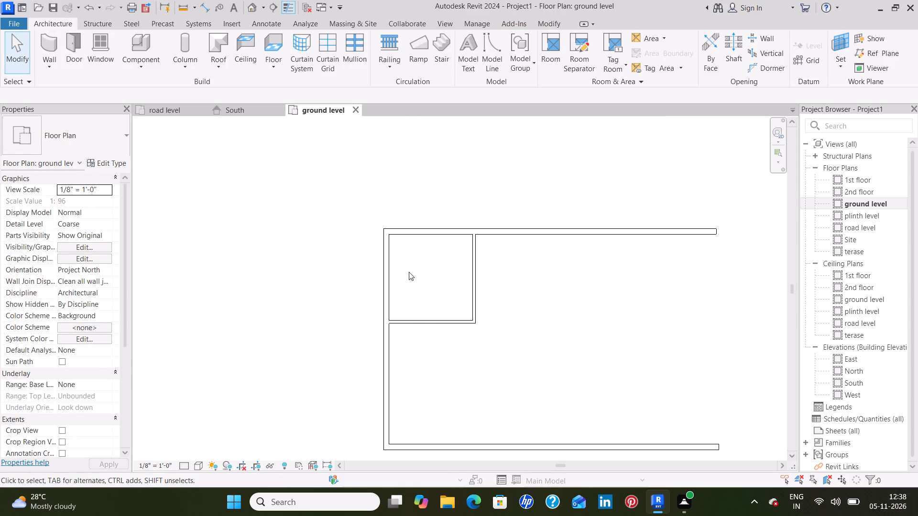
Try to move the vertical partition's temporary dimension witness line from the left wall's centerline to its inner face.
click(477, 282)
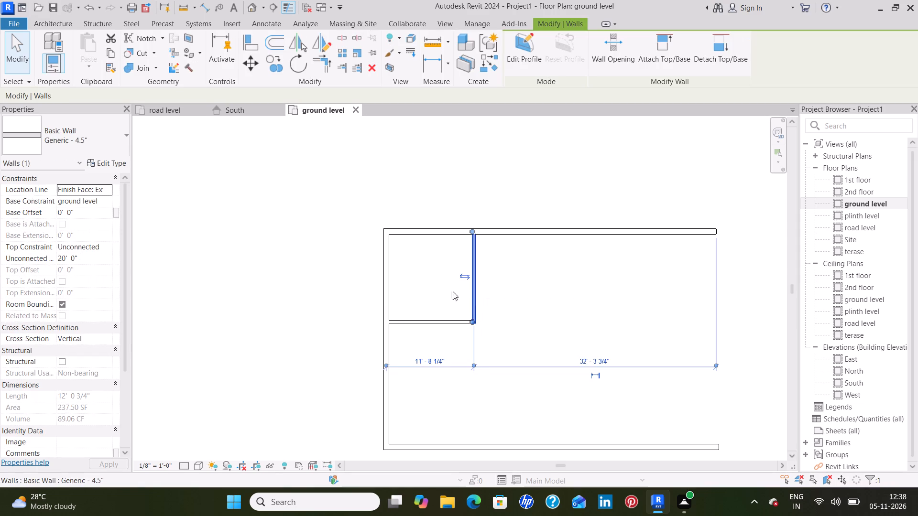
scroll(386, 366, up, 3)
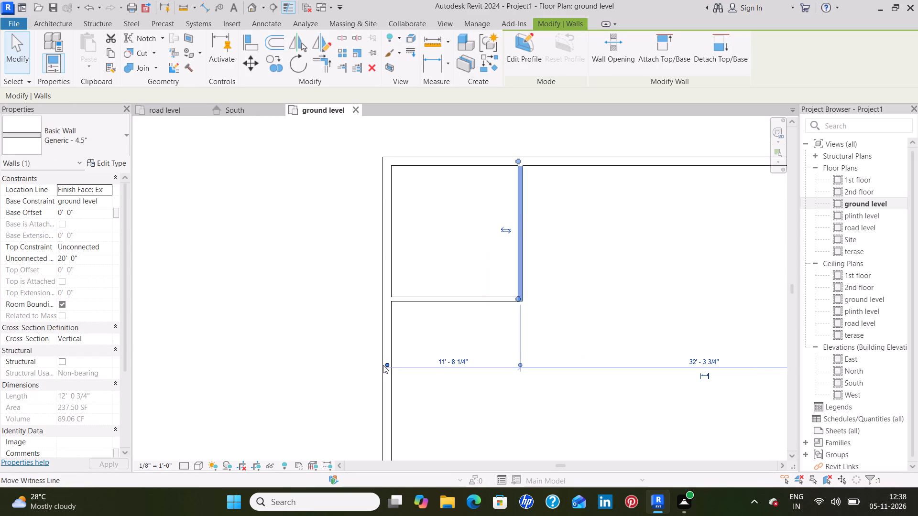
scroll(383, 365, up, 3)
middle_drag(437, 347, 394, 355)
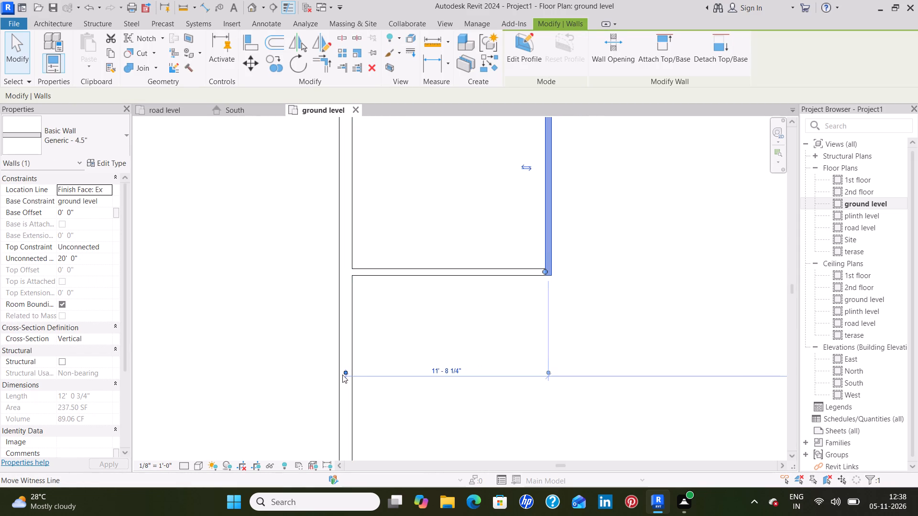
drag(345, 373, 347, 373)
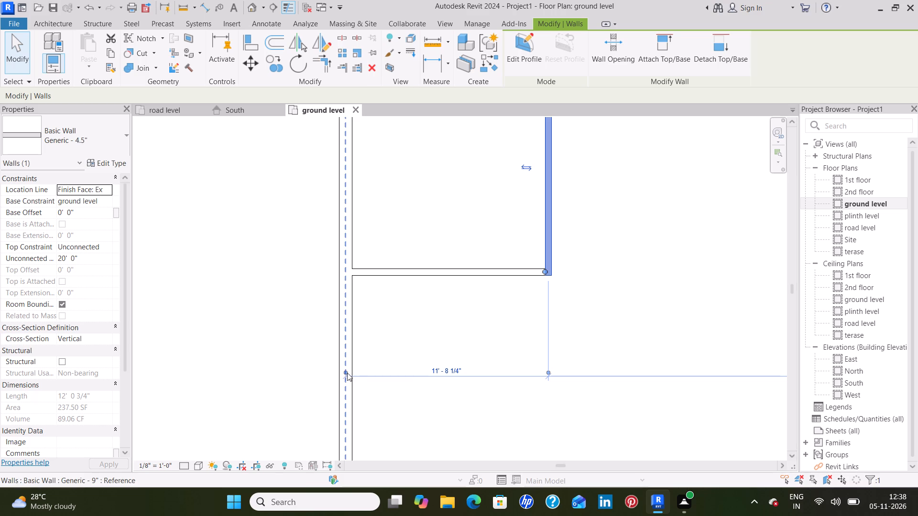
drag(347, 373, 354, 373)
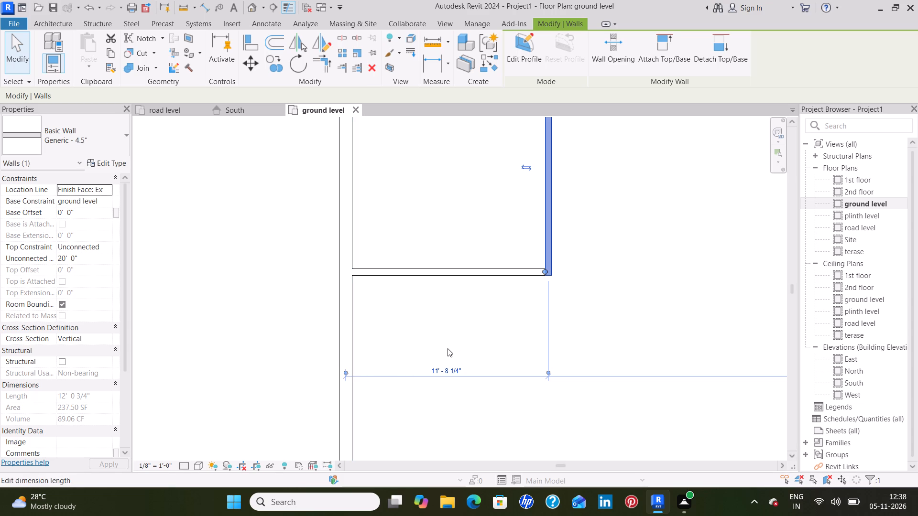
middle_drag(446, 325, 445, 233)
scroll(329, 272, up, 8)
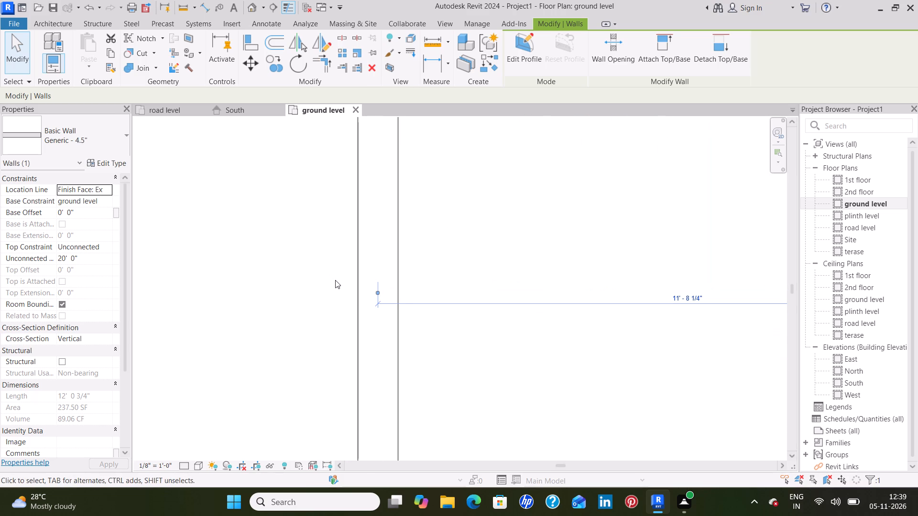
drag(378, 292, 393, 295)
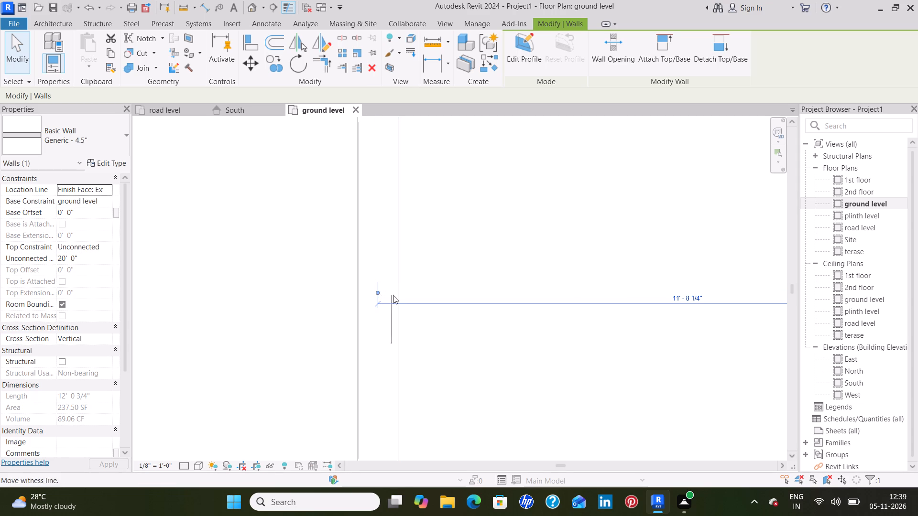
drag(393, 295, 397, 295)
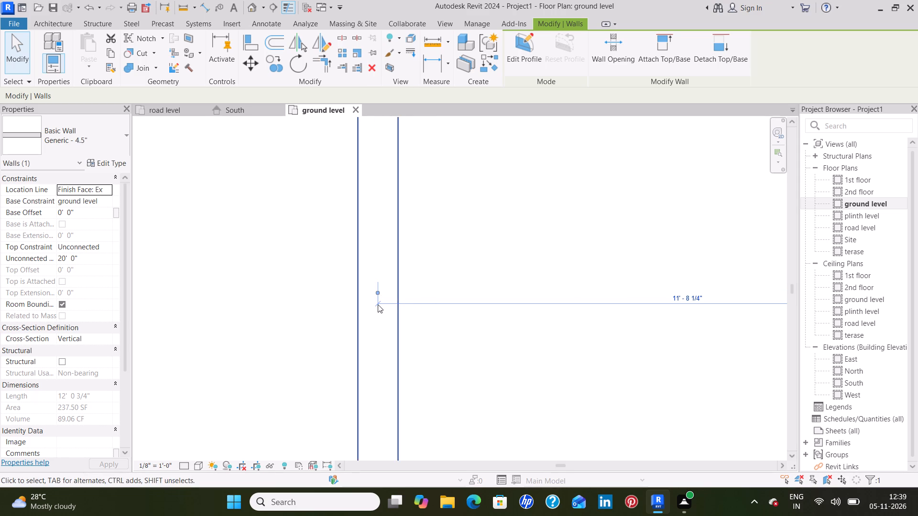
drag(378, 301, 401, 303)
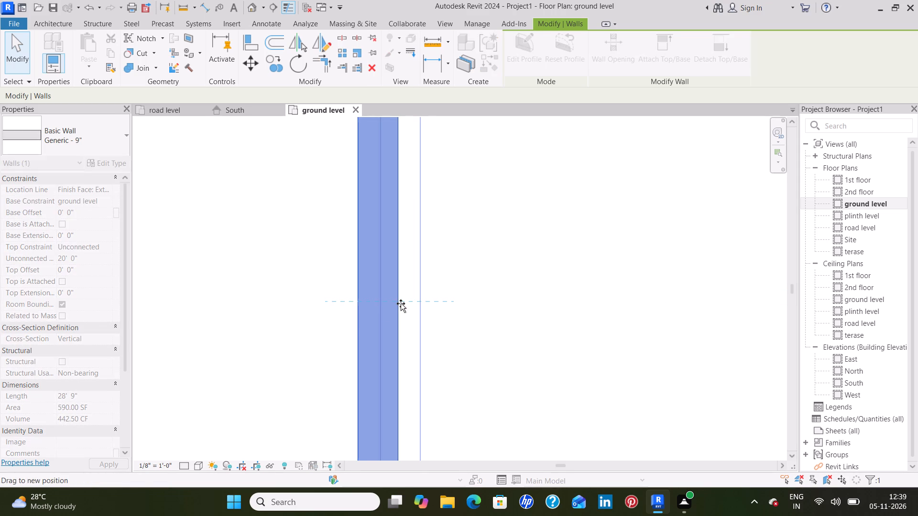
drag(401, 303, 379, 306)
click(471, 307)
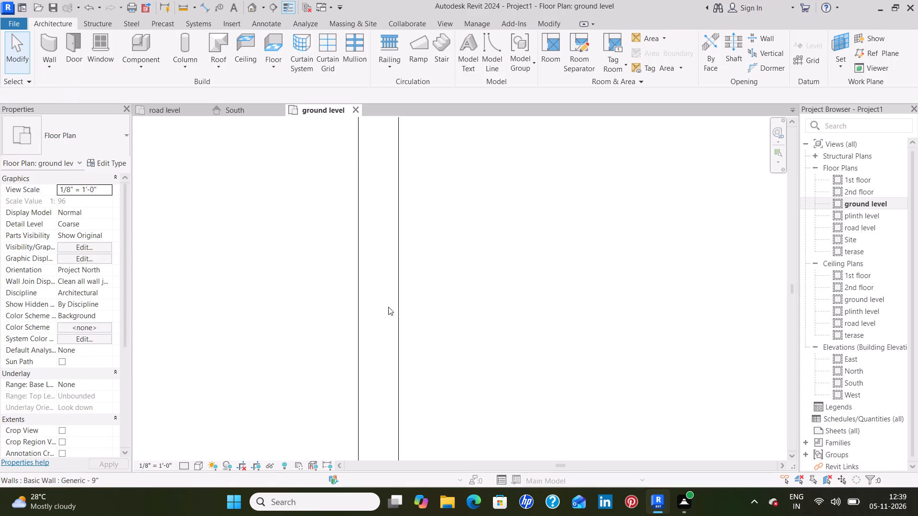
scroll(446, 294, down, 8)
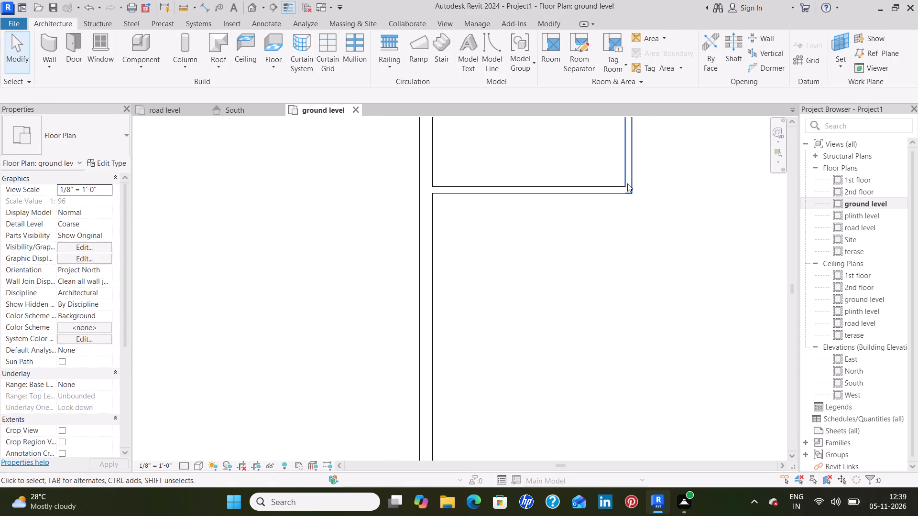
Set the vertical 4.5" partition's distance from the left wall's centerline to 11'11.5".
click(625, 181)
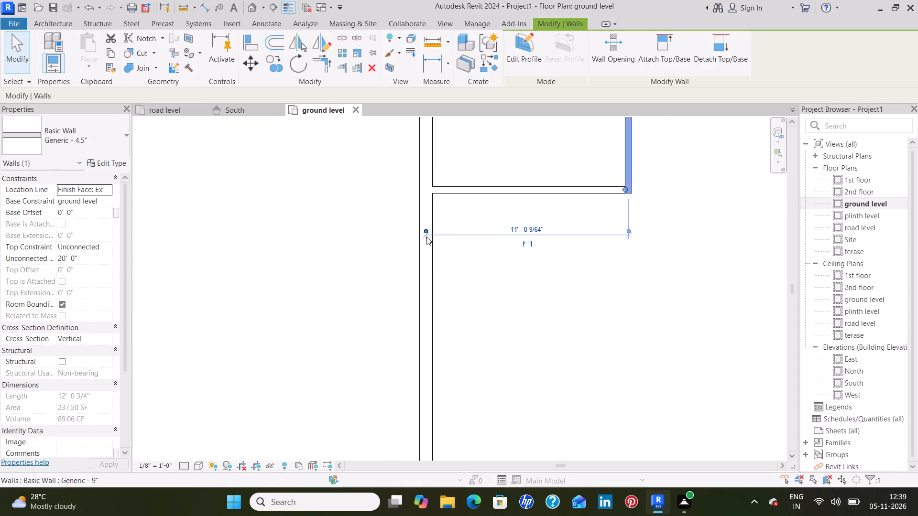
scroll(424, 234, up, 8)
scroll(514, 254, down, 4)
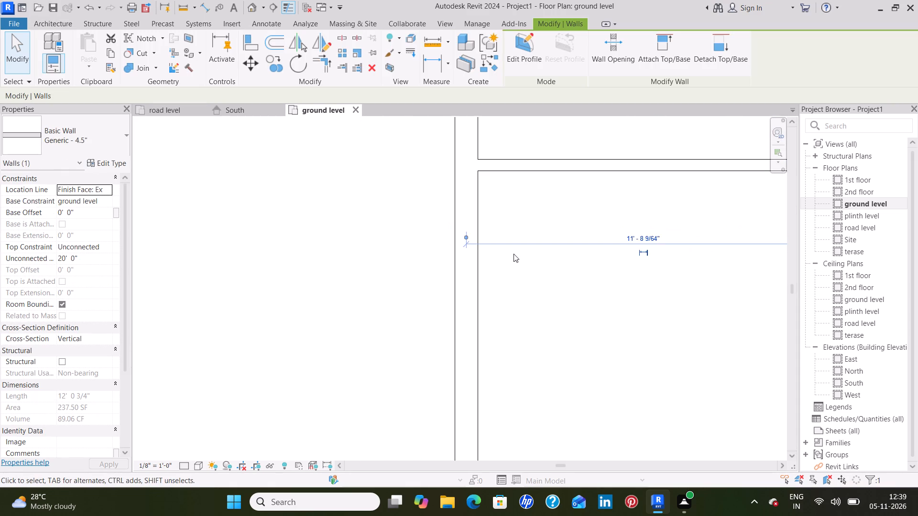
scroll(514, 254, down, 3)
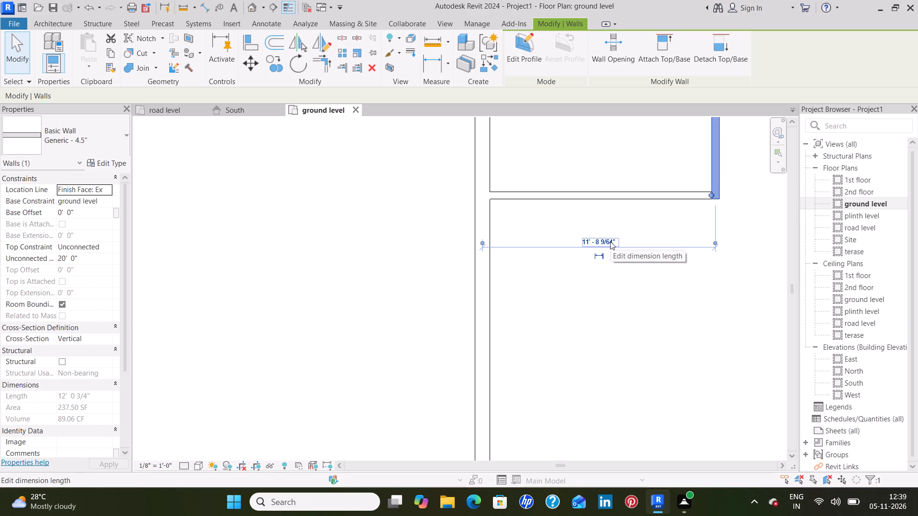
click(610, 241)
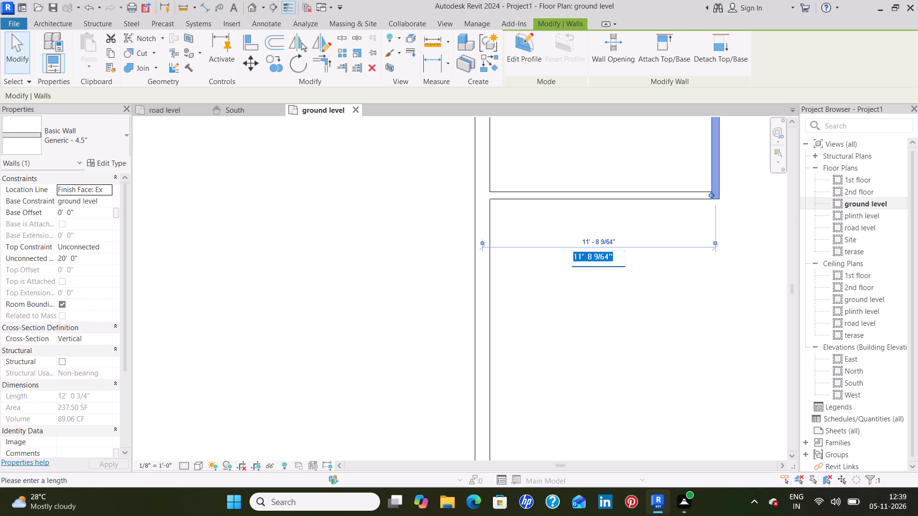
key(BackSpace)
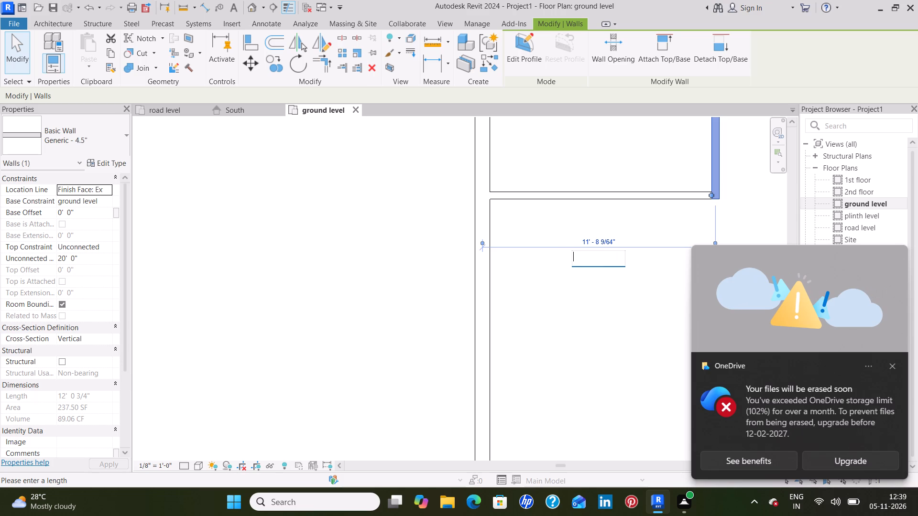
text(11)
key(apostrophe)
text(11)
key(period)
key(5)
key(shift+quotedbl)
key(Return)
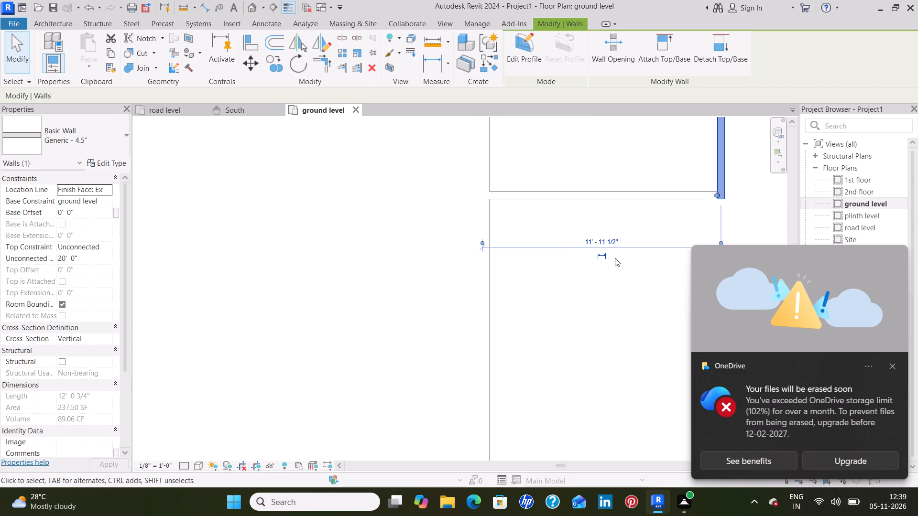
click(568, 290)
Save the project to the Desktop as "5th 3d modeling".
scroll(593, 226, down, 3)
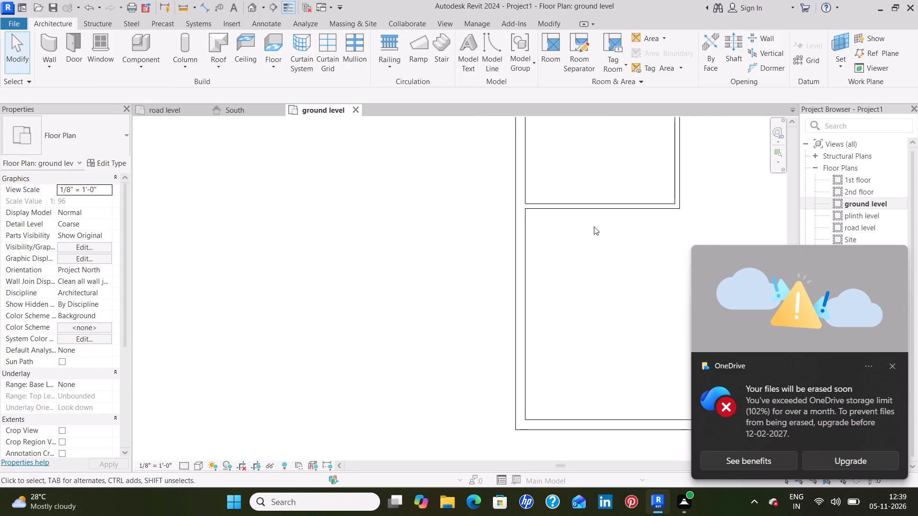
middle_drag(585, 231, 468, 290)
click(891, 360)
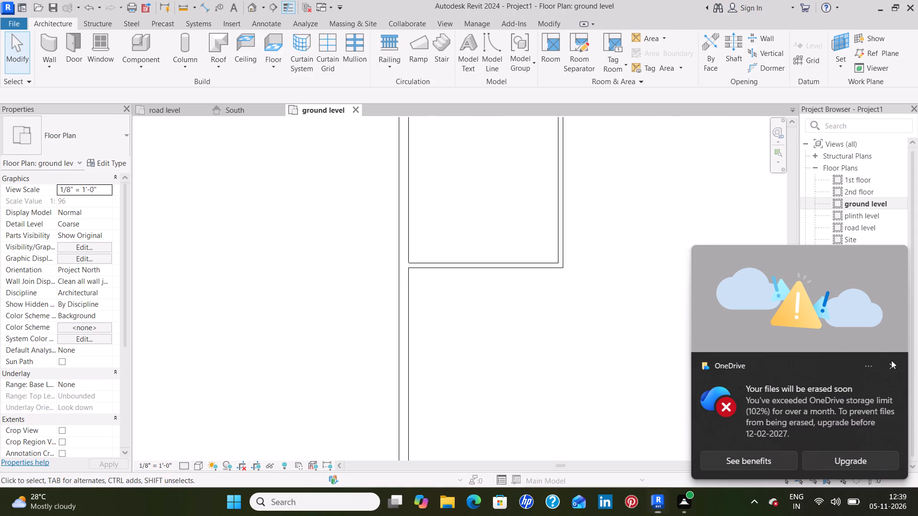
middle_drag(501, 200, 491, 255)
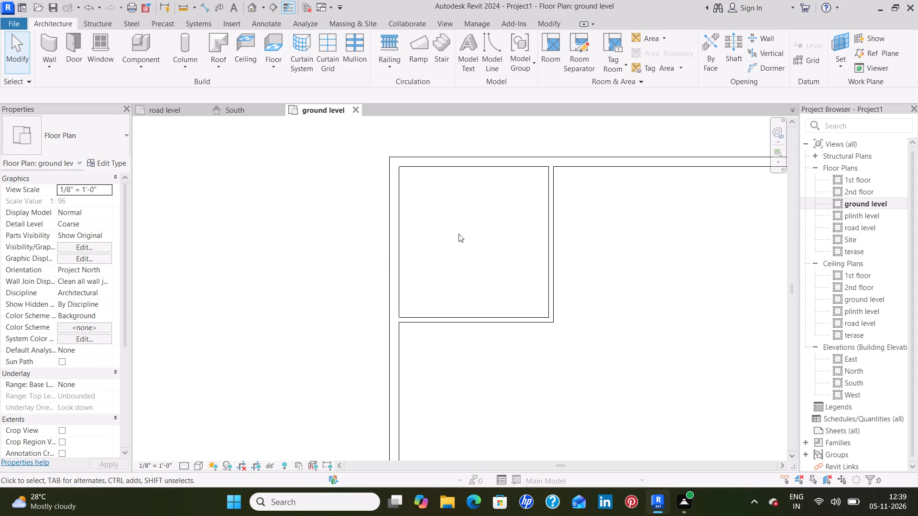
click(278, 24)
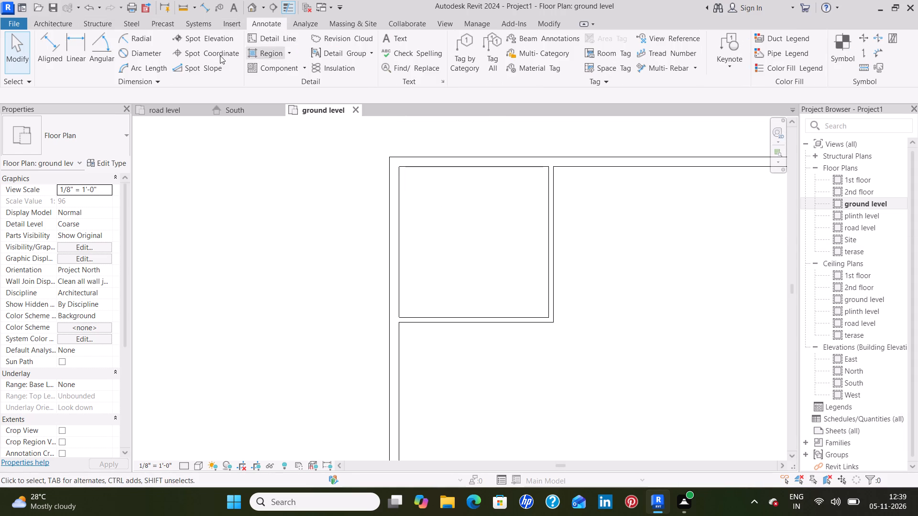
click(75, 55)
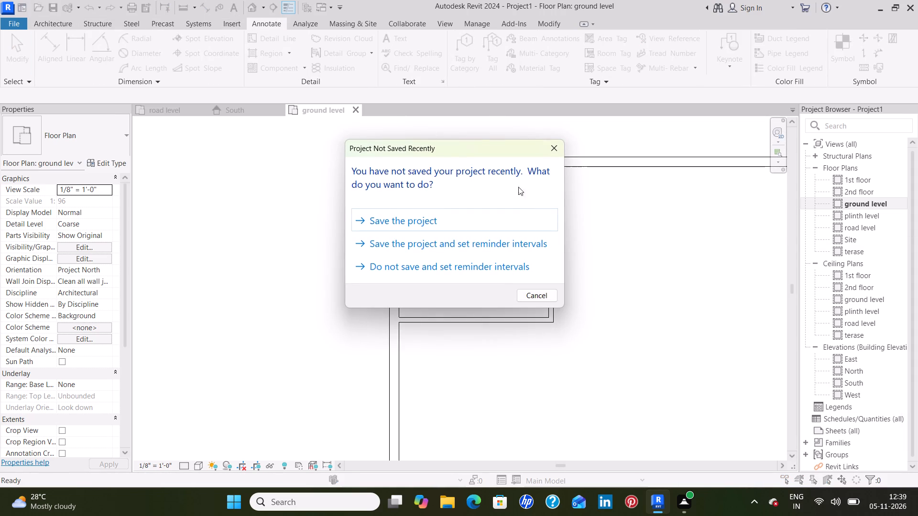
click(457, 224)
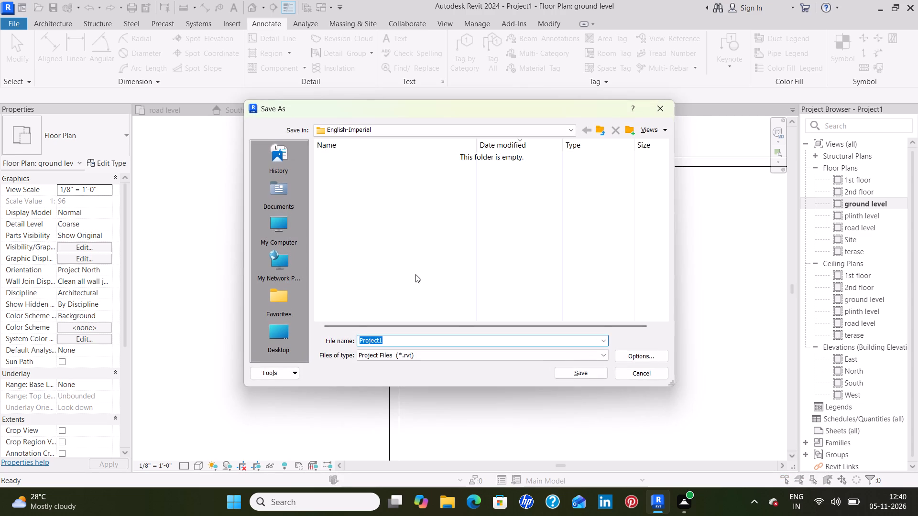
key(BackSpace)
text(5th)
key(space)
text(3d mo)
text(de)
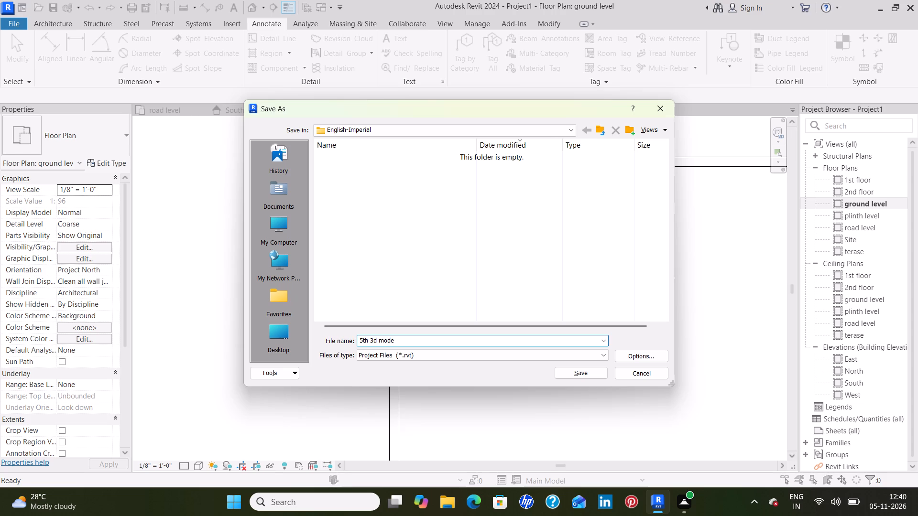
text(ling)
click(272, 328)
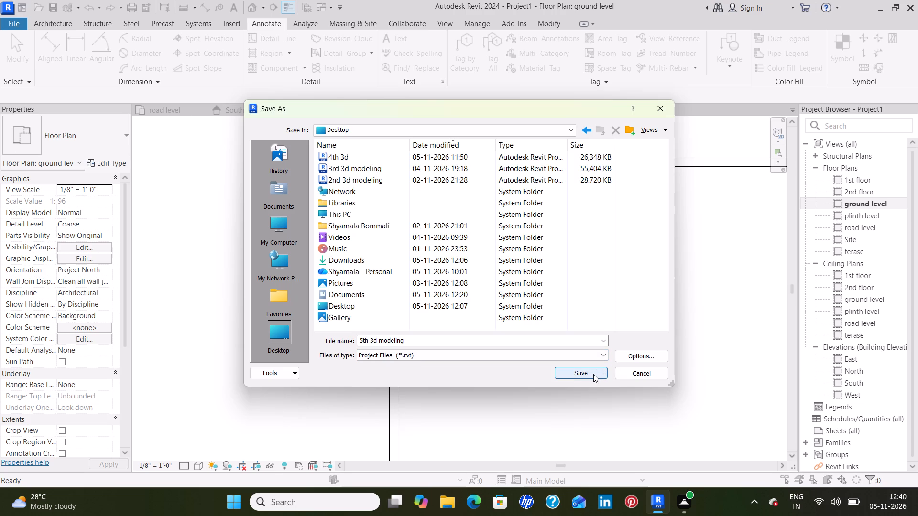
click(592, 375)
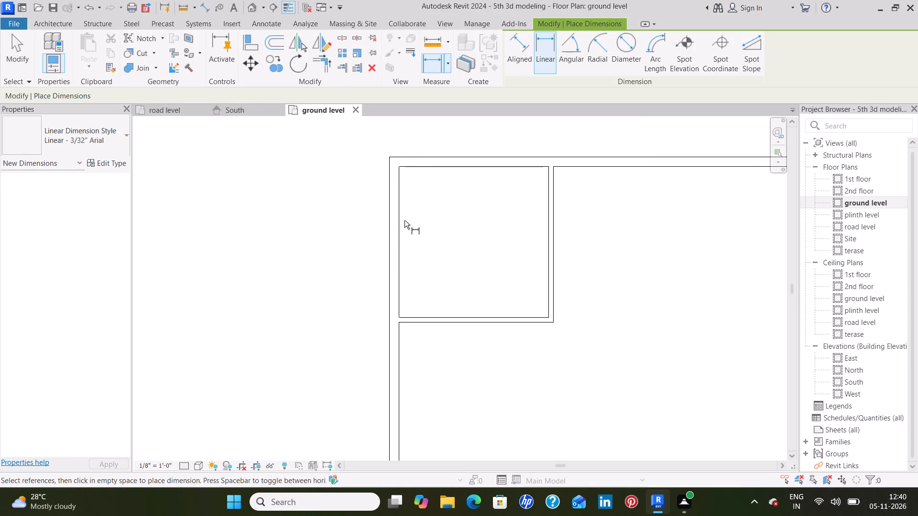
Measure the upper-left room's clear width from the left wall's inner face to the partition's inner face.
click(437, 42)
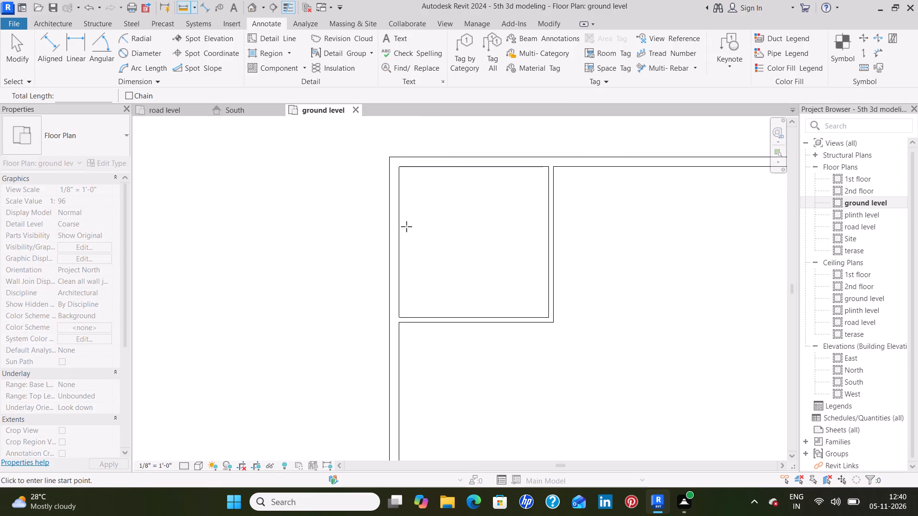
click(398, 232)
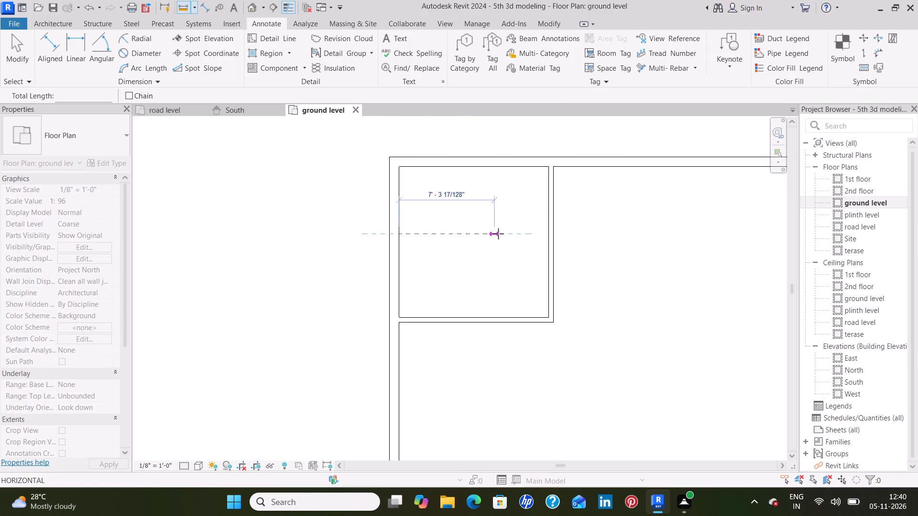
click(548, 232)
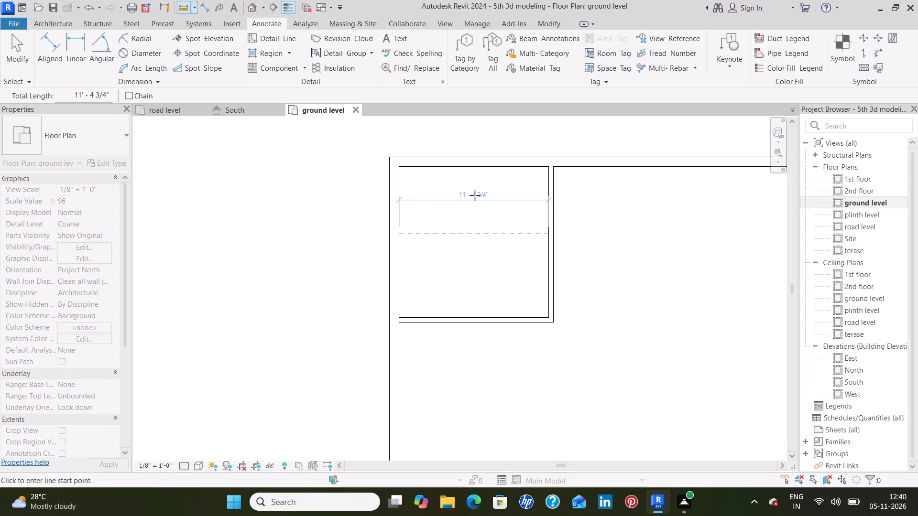
key(Escape)
key(Escape)
Nudge the vertical 4.5" partition two increments away from the left wall, to 12'-3 1/2" from that wall's centerline.
click(551, 257)
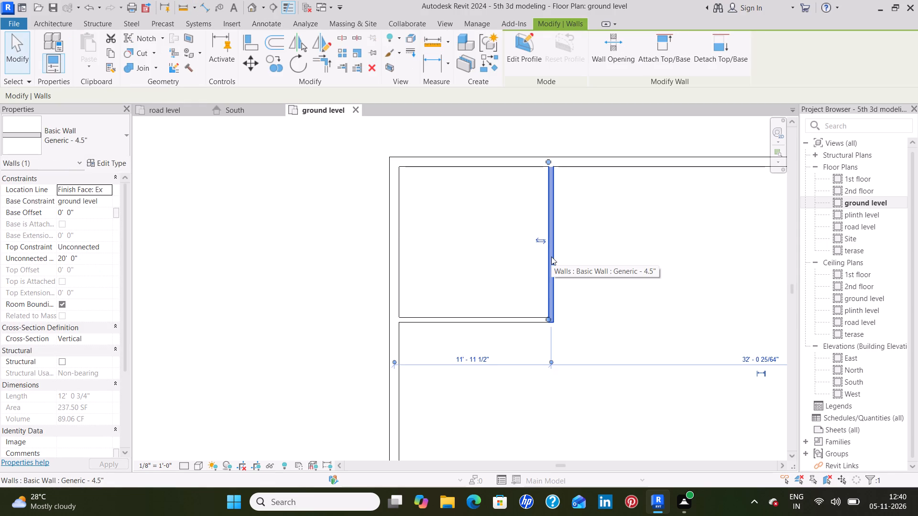
key(Right)
key(Right)
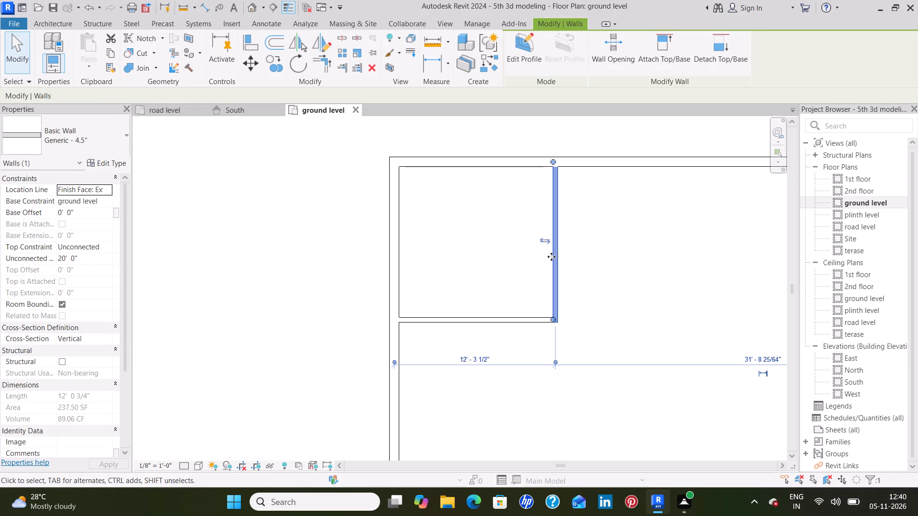
Measure the clear width again between the left wall's inner face and the vertical partition's inner face.
click(434, 42)
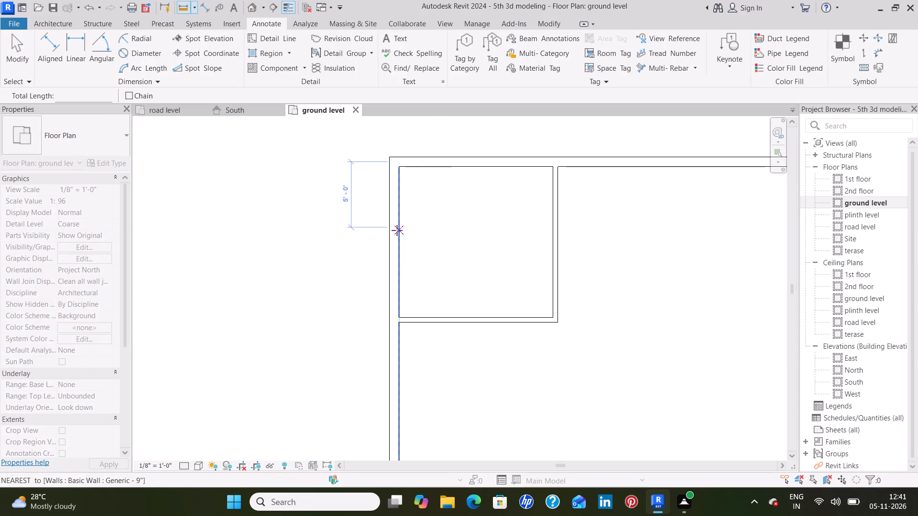
click(398, 230)
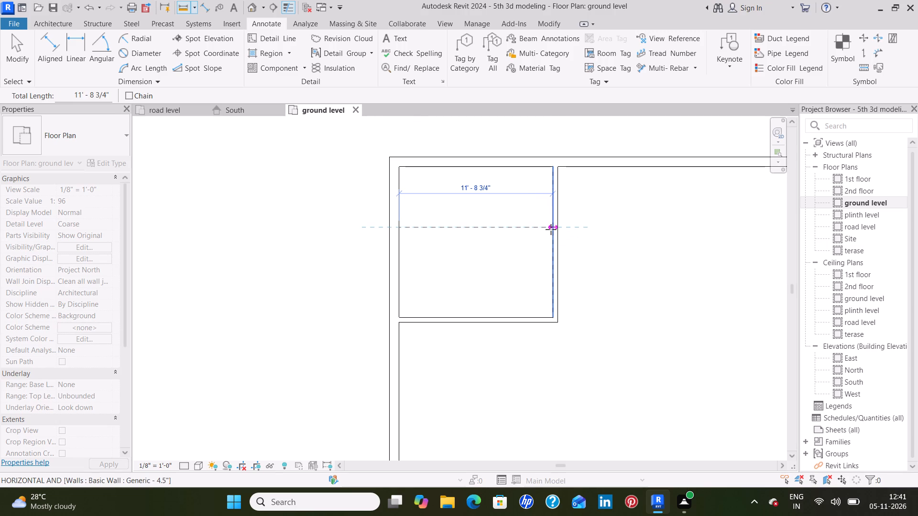
key(Escape)
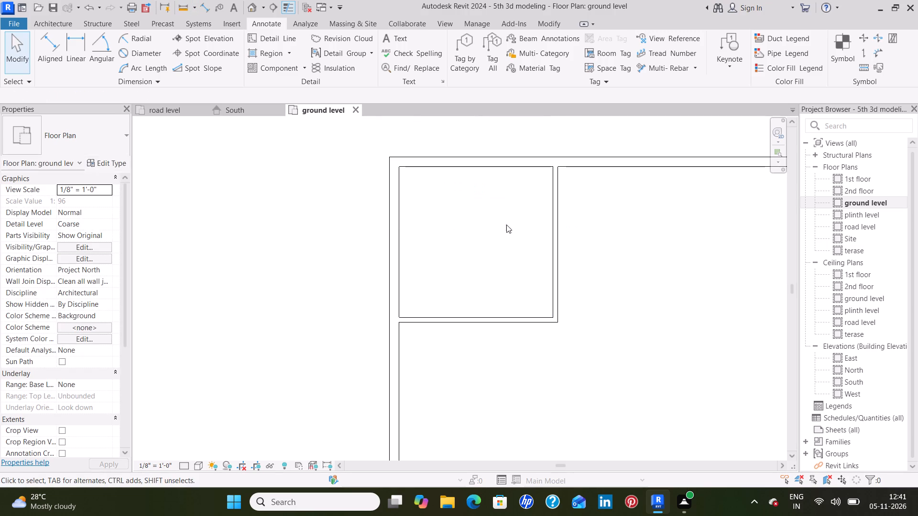
Nudge the vertical 4.5" partition one increment back toward the left wall, to 12'-1 1/2" from its centerline.
click(551, 223)
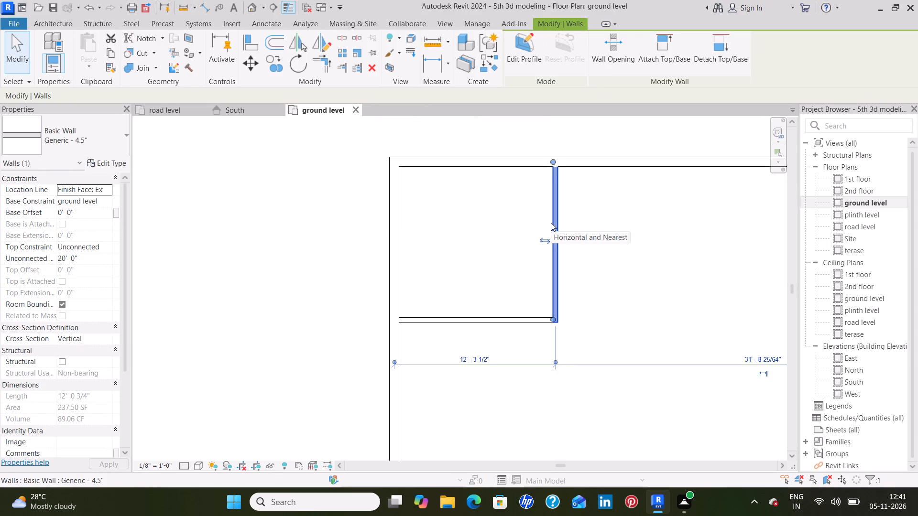
key(Left)
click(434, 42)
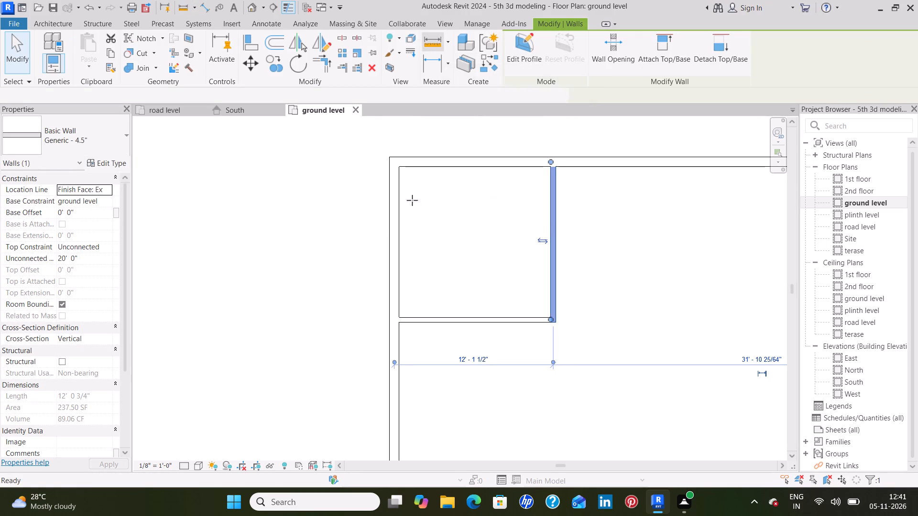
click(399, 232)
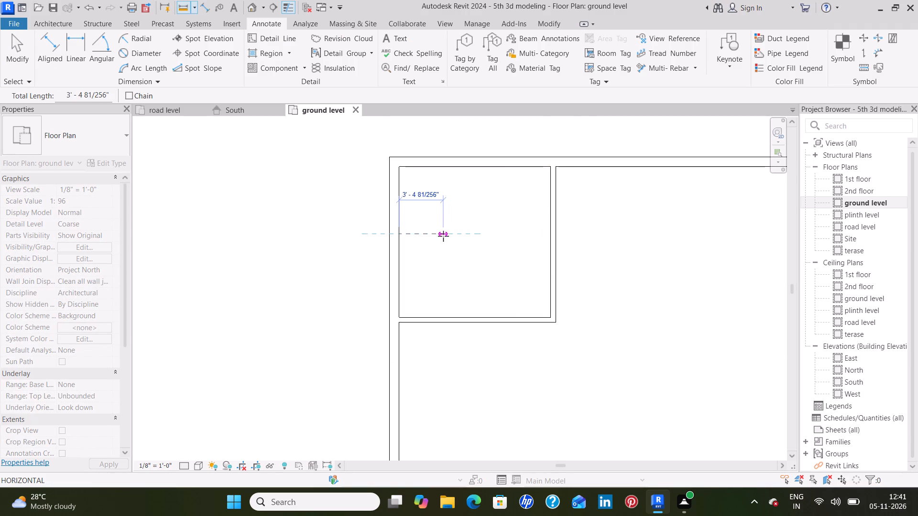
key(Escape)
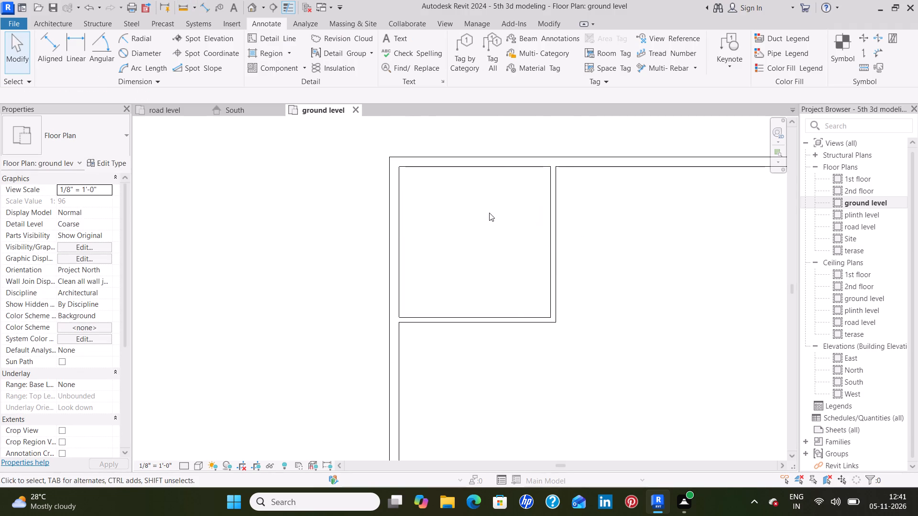
Measure the upper-left room's clear width between the left wall's inner face and the vertical partition with a linear dimension.
click(78, 48)
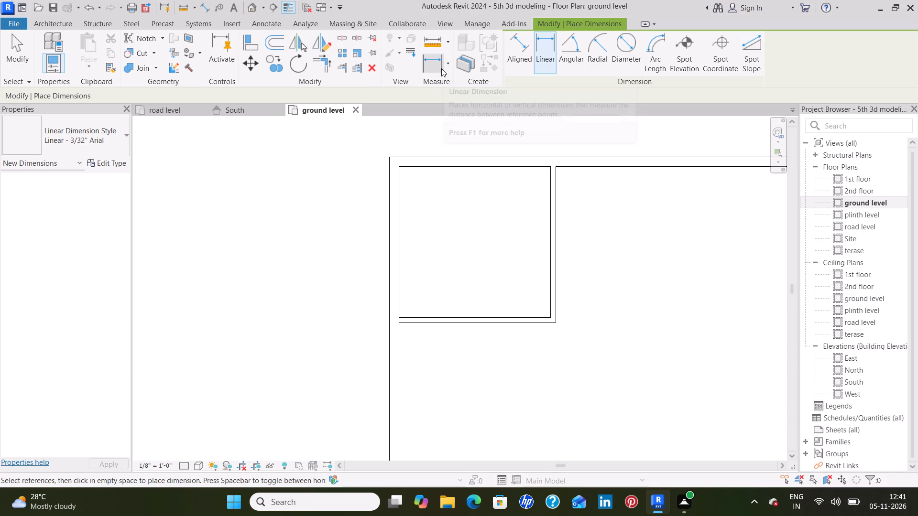
click(446, 67)
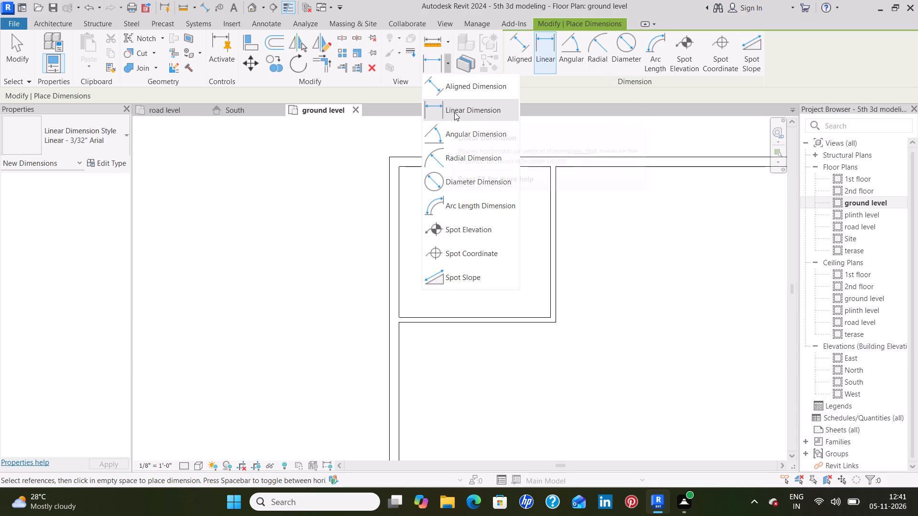
click(458, 110)
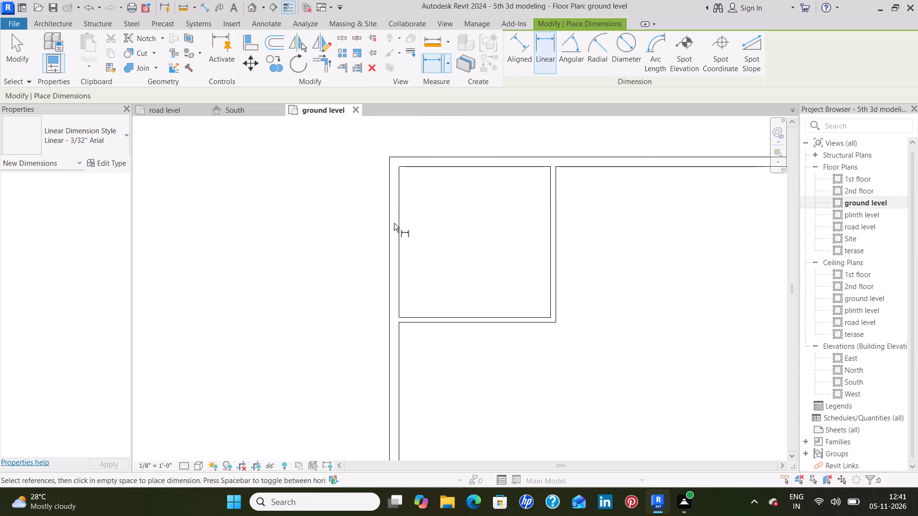
click(400, 234)
drag(546, 226, 516, 230)
drag(516, 230, 468, 236)
click(546, 51)
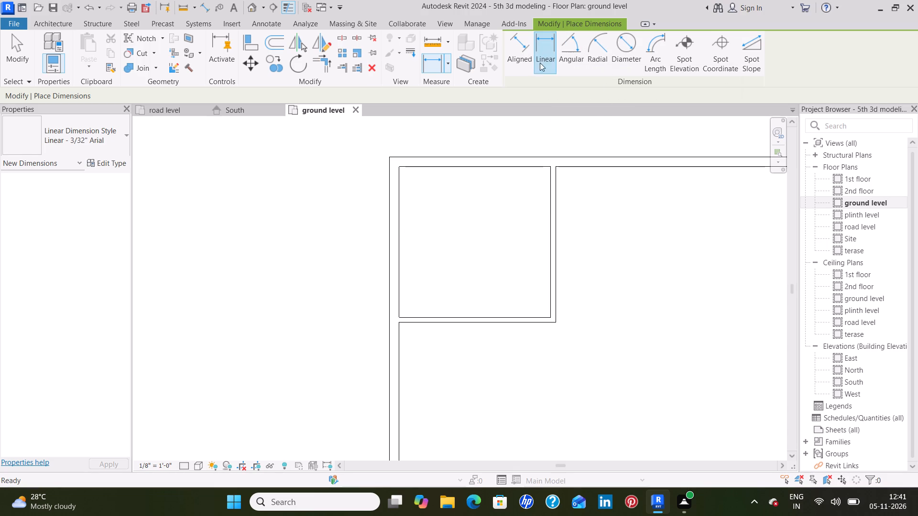
click(399, 155)
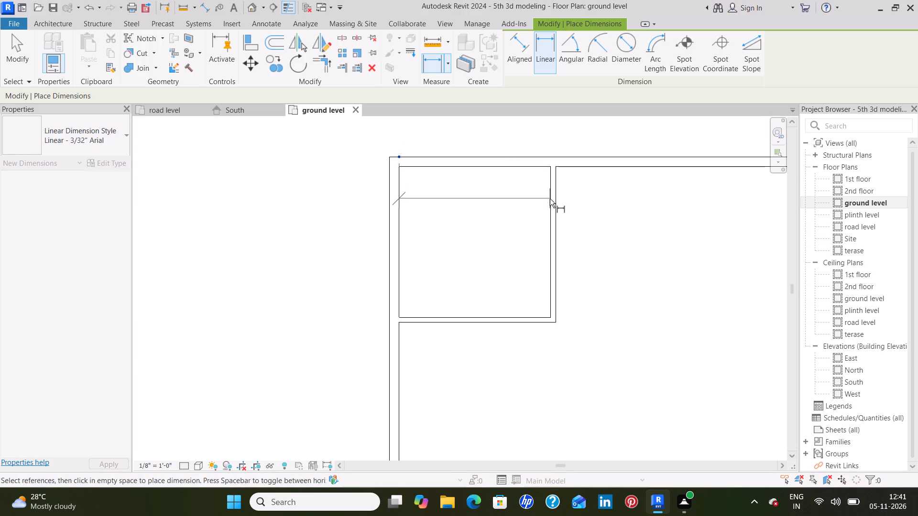
click(551, 157)
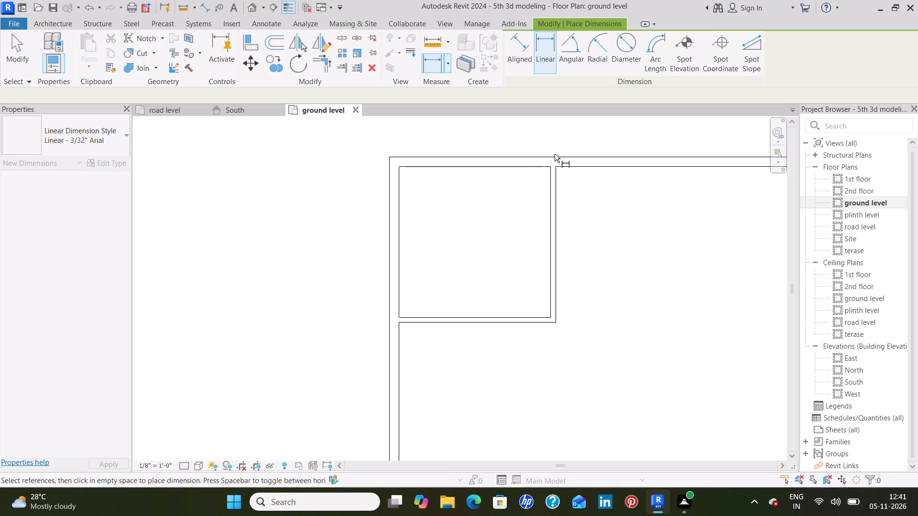
click(547, 50)
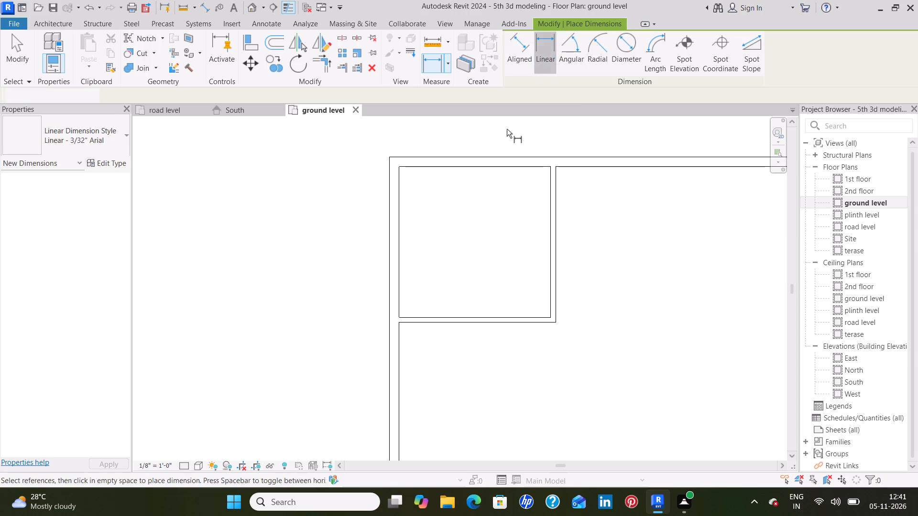
click(398, 156)
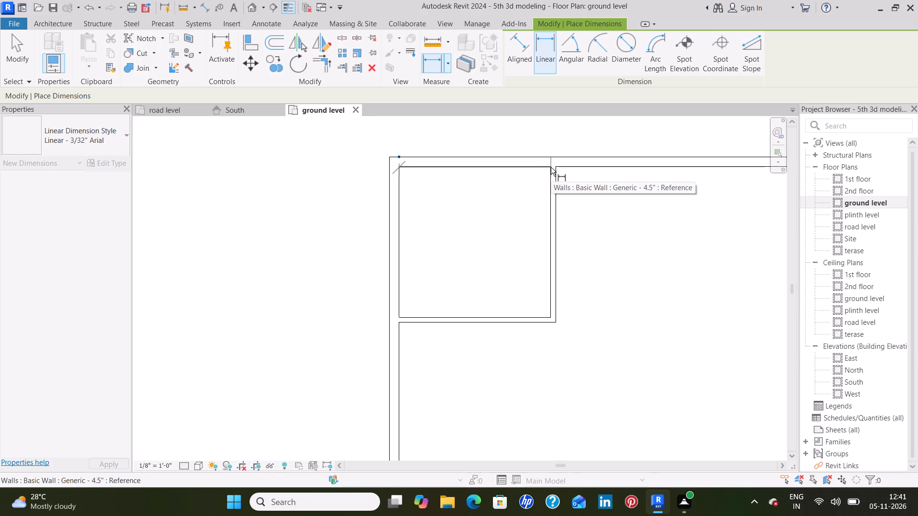
click(551, 167)
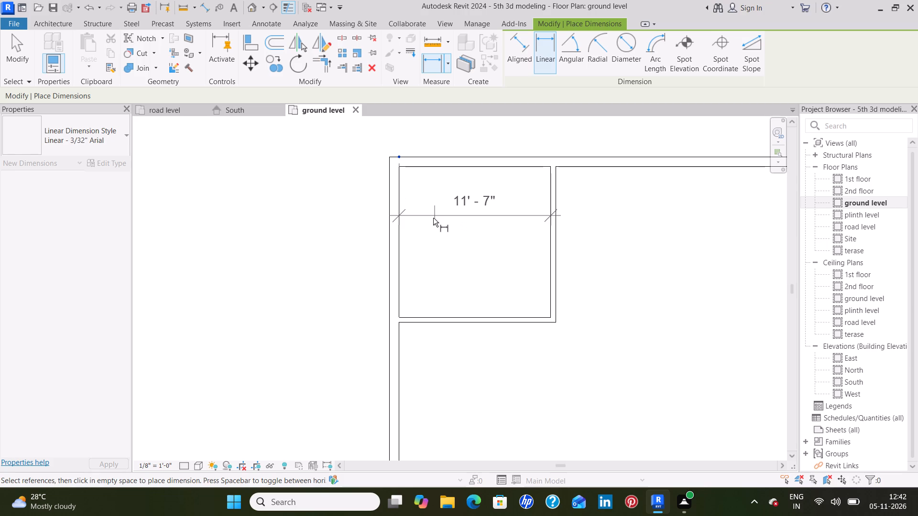
key(Escape)
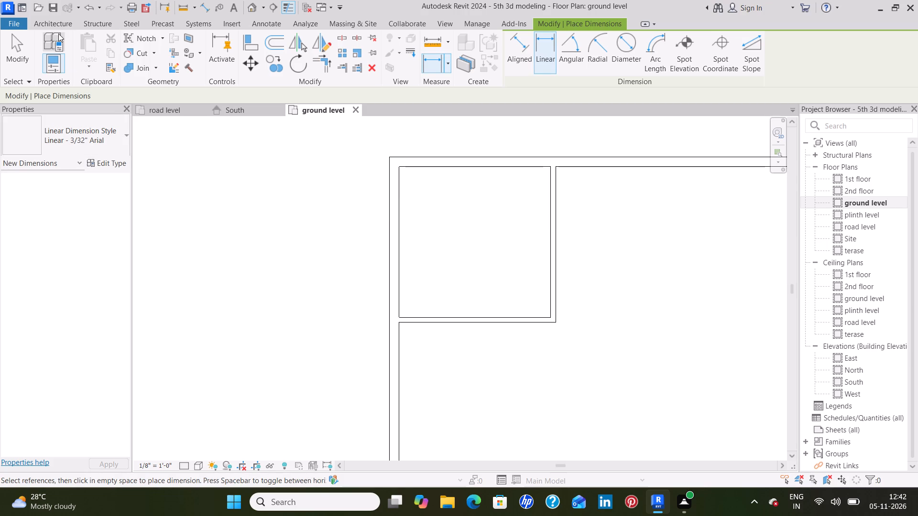
Draw 4.5" partitions below the upper-left room: 6'-0" horizontally from the left wall, and 1'-9 3/4" up to the existing horizontal partition.
click(60, 22)
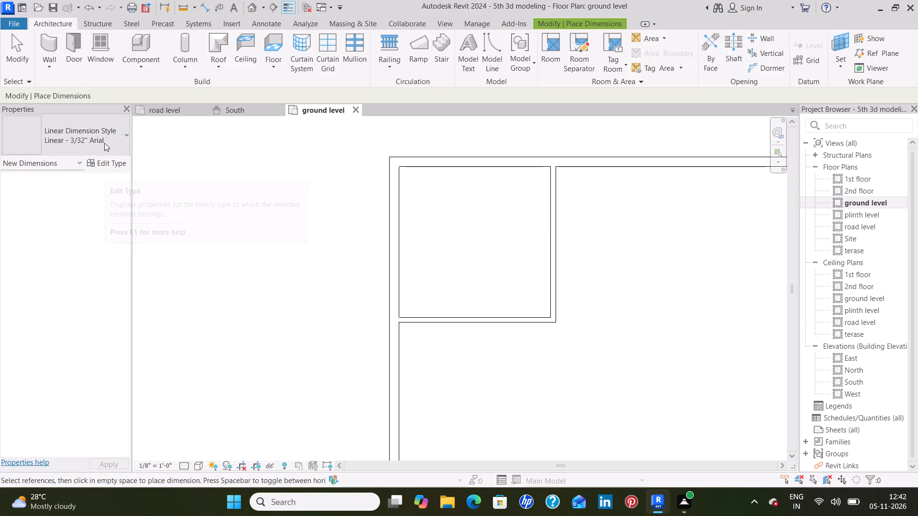
click(48, 43)
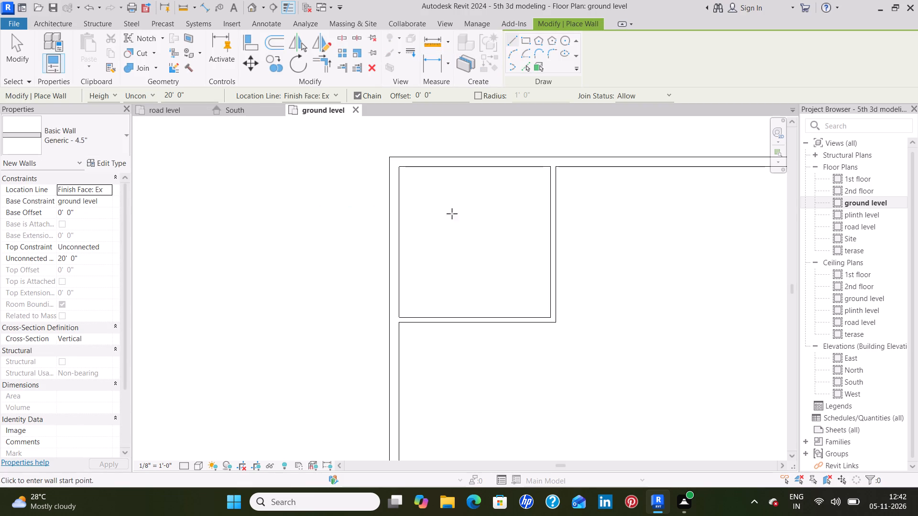
middle_drag(476, 217, 278, 250)
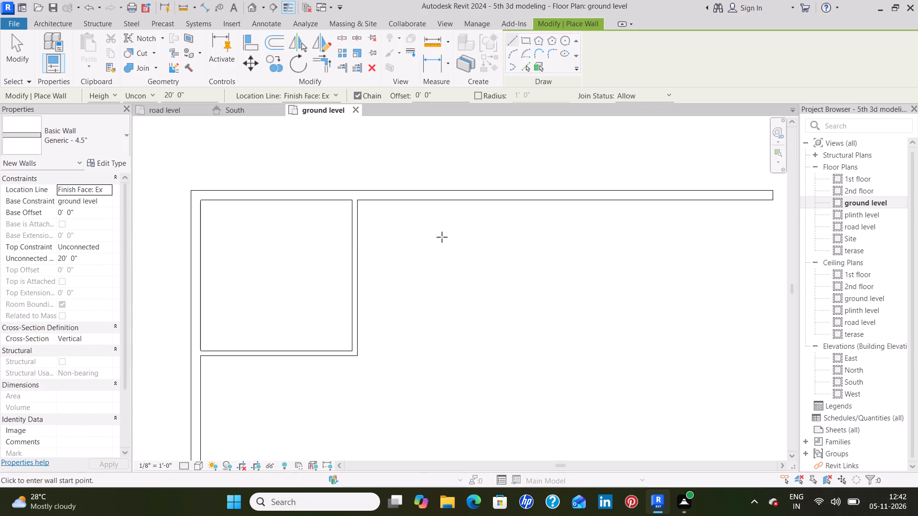
middle_drag(503, 234, 416, 228)
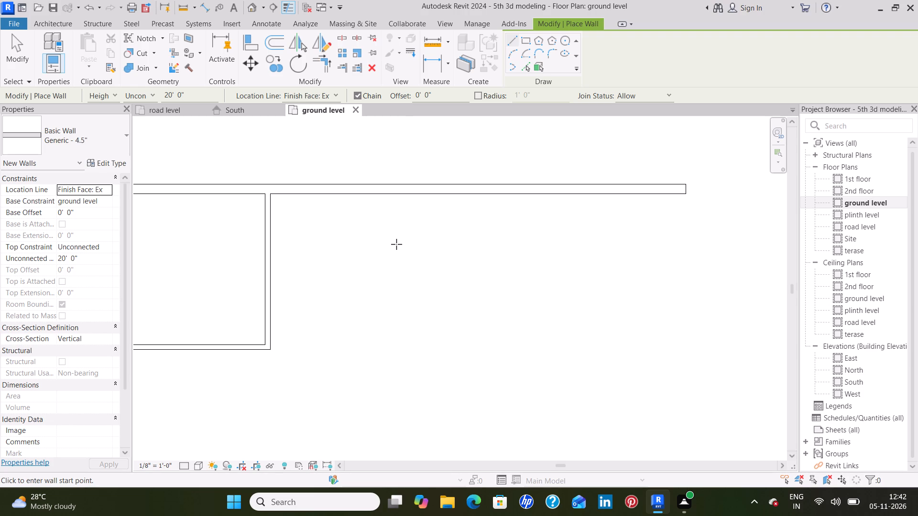
middle_drag(338, 292, 392, 207)
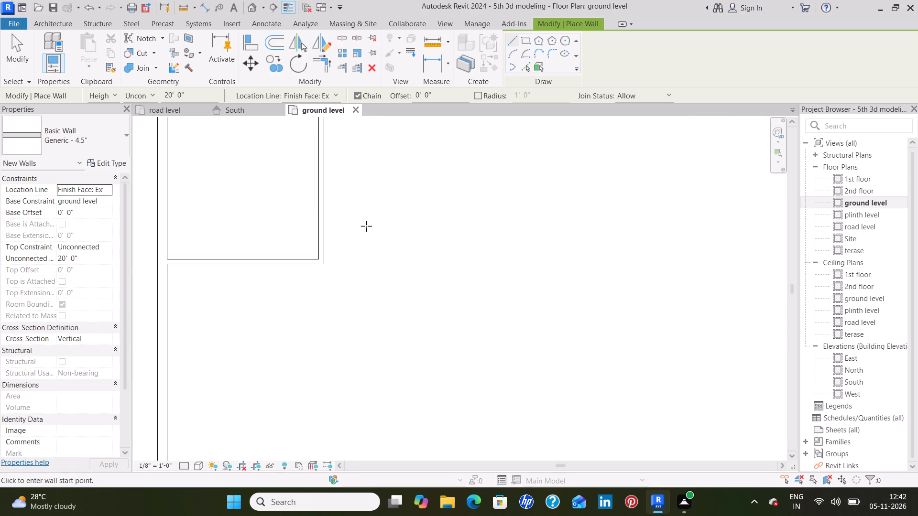
middle_drag(219, 289, 238, 242)
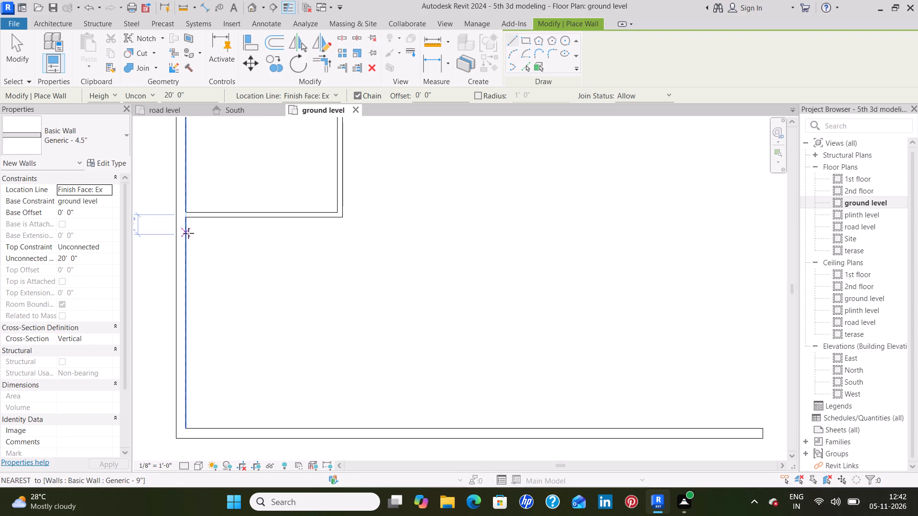
middle_drag(189, 242, 224, 228)
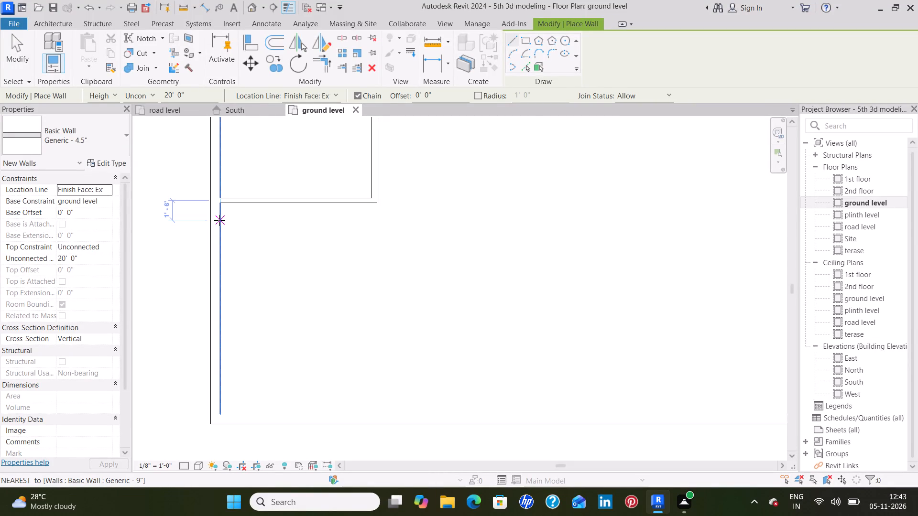
click(219, 225)
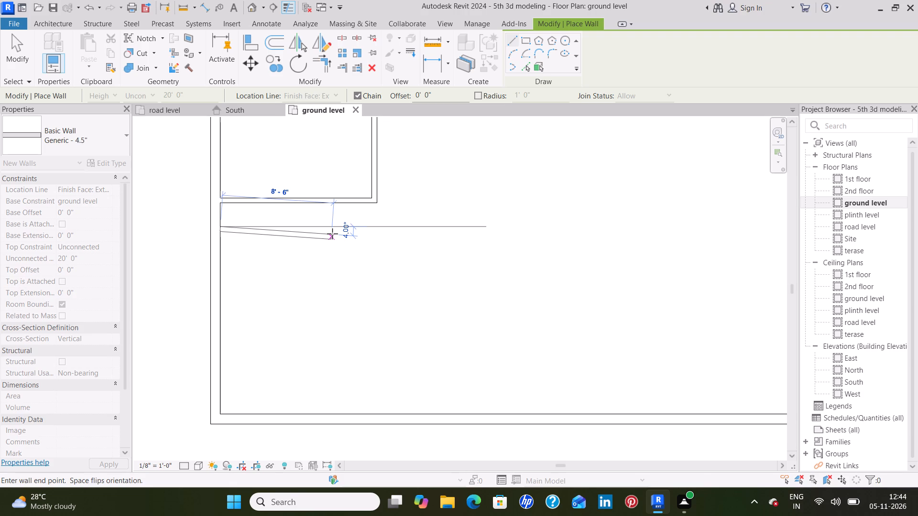
click(299, 227)
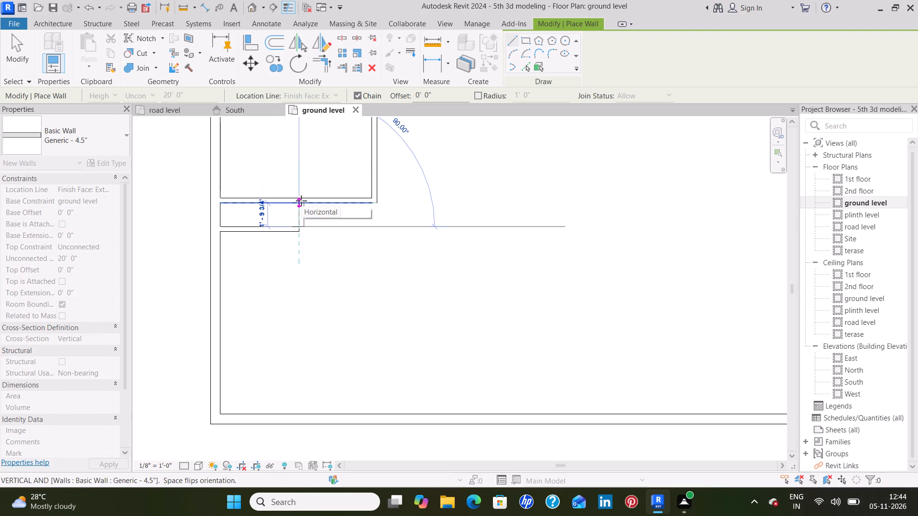
click(301, 201)
key(Escape)
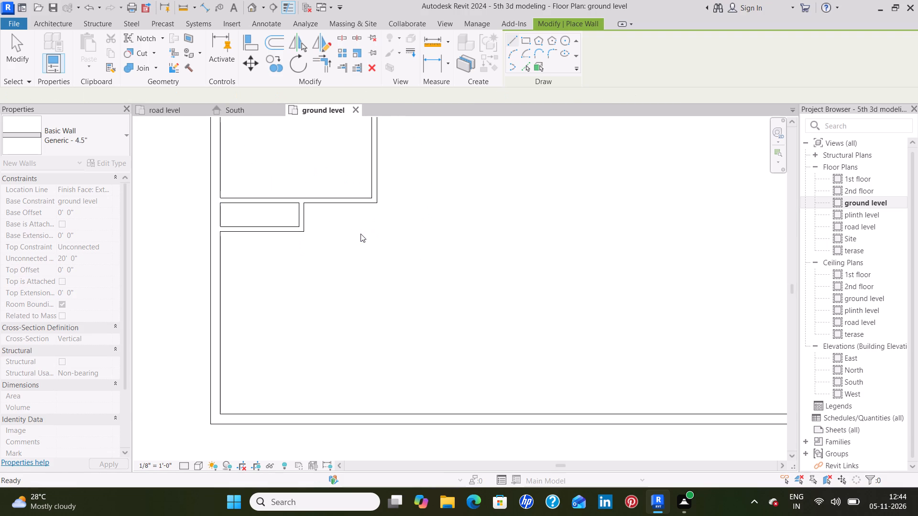
key(Escape)
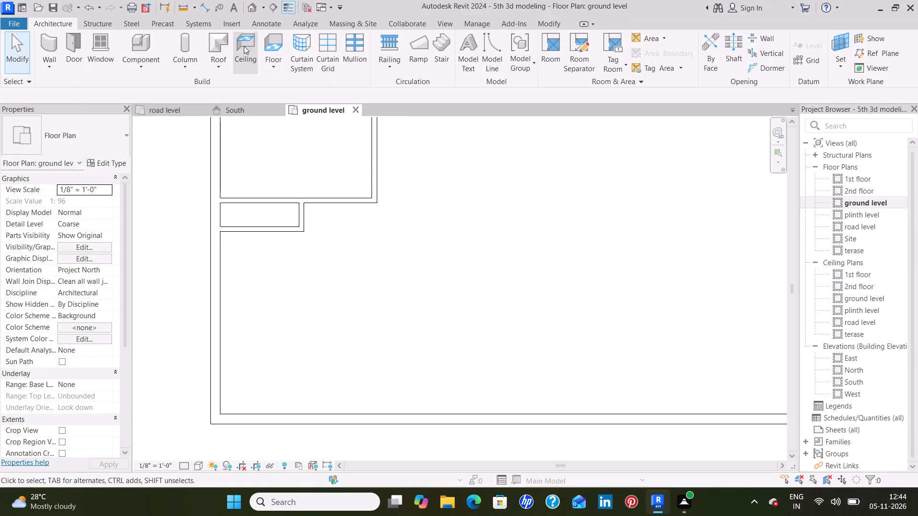
Measure the small enclosure's clear depth between the inner faces of its upper and lower 4.5" partitions.
click(274, 25)
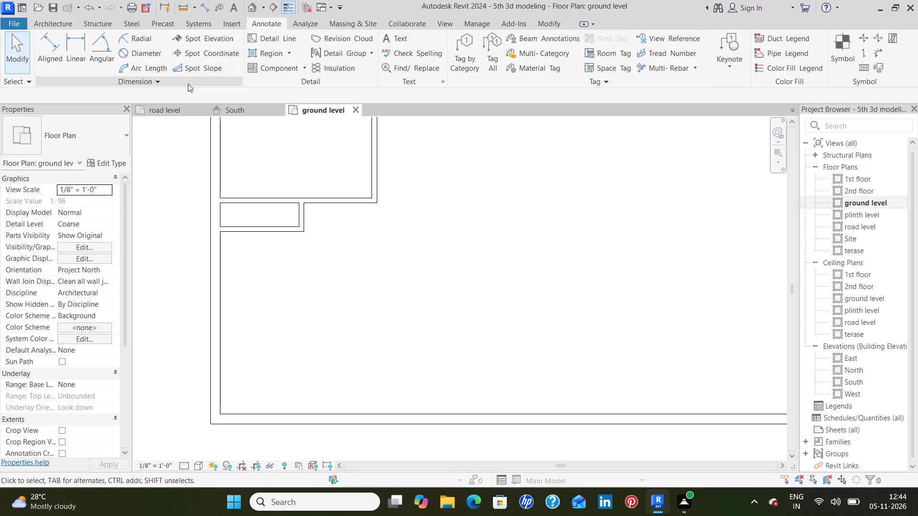
key(Escape)
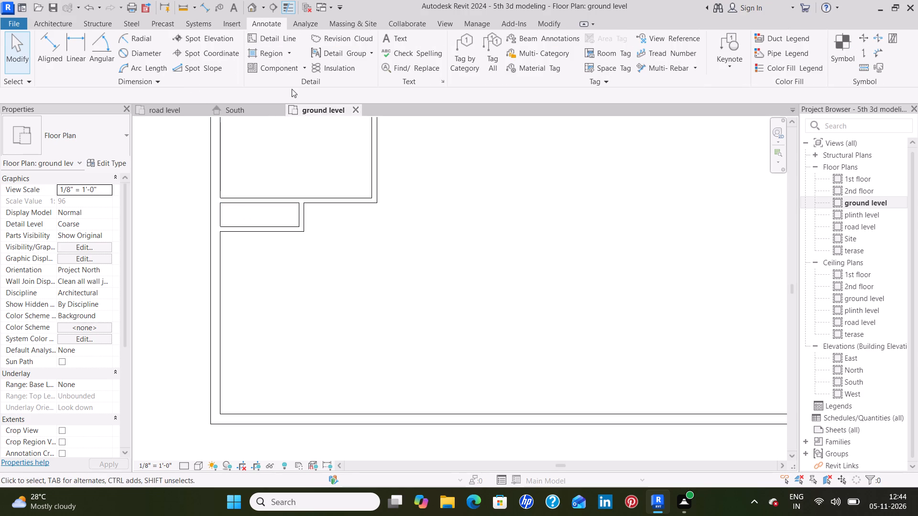
click(82, 43)
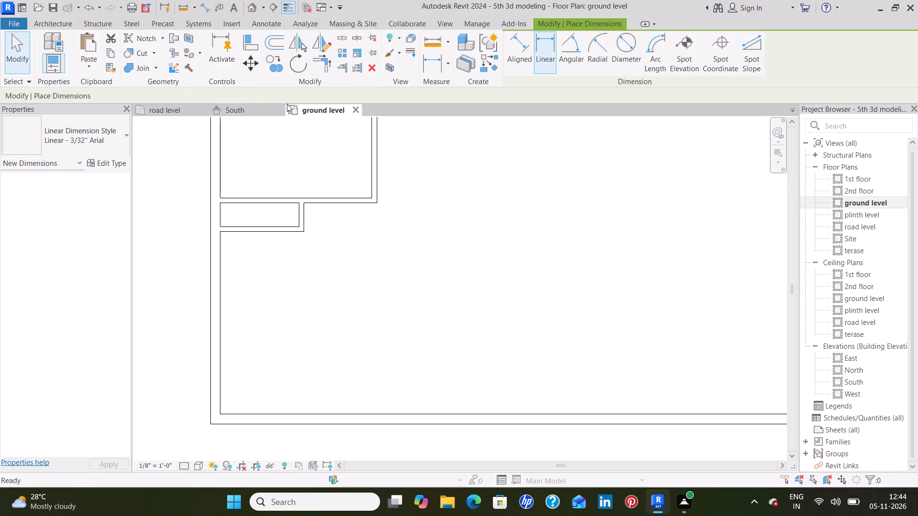
click(433, 47)
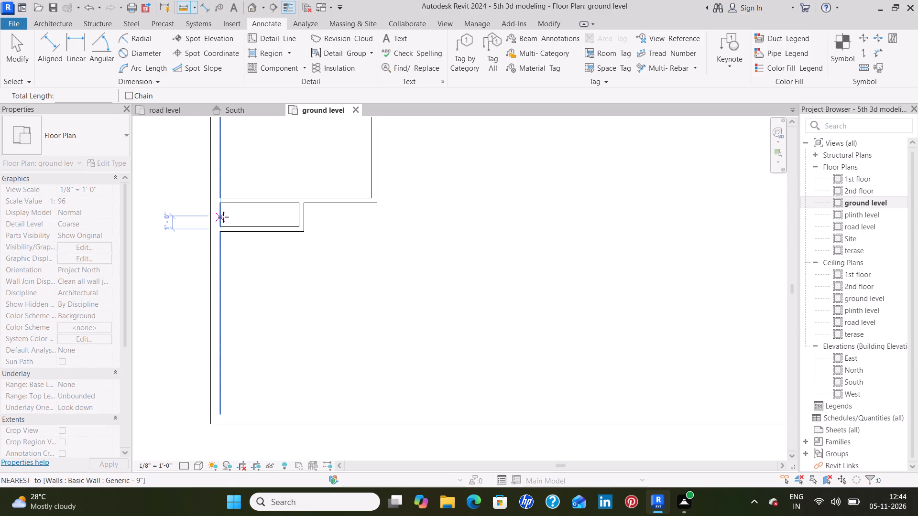
click(220, 216)
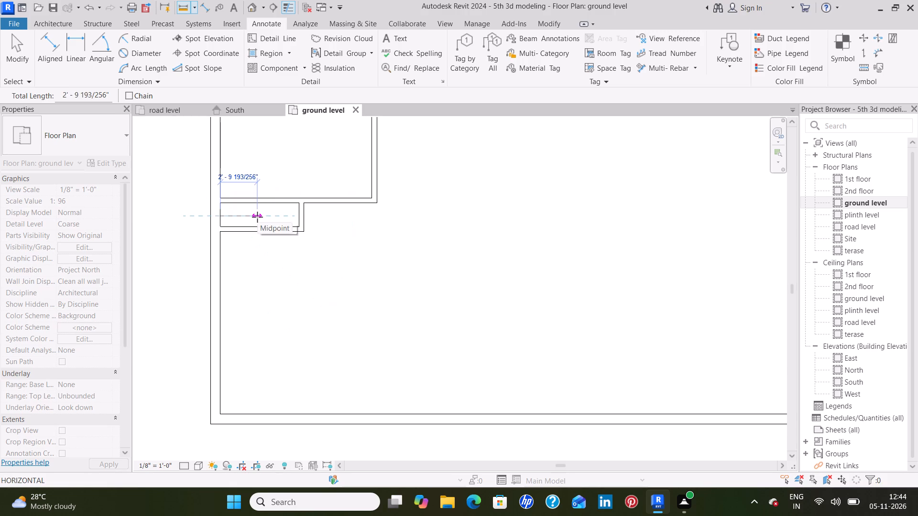
key(Escape)
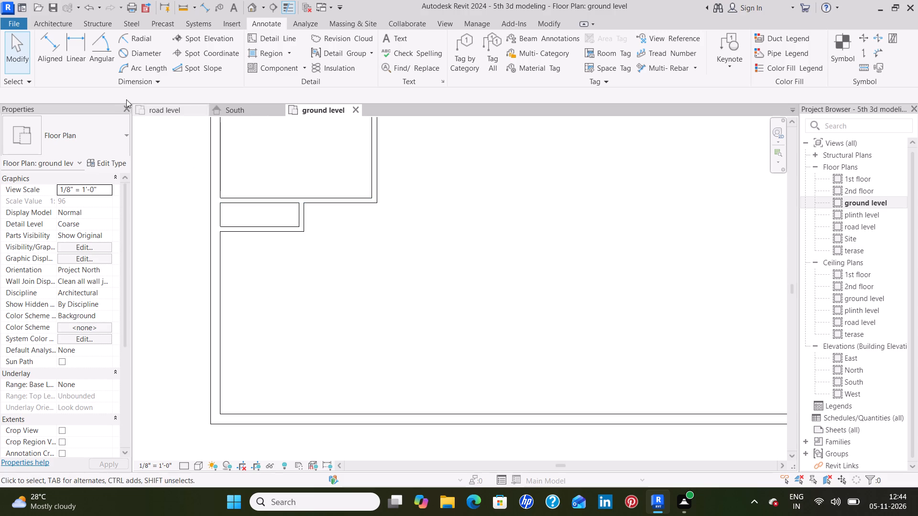
click(73, 54)
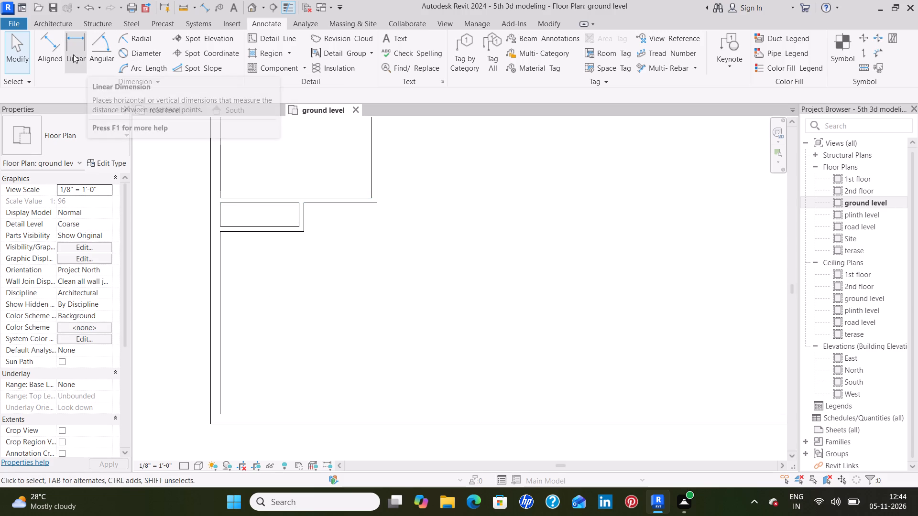
click(430, 39)
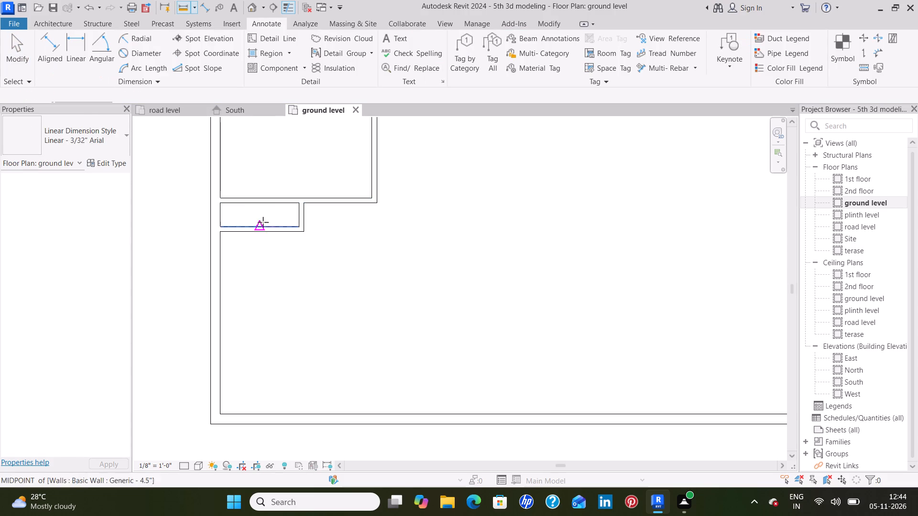
click(271, 202)
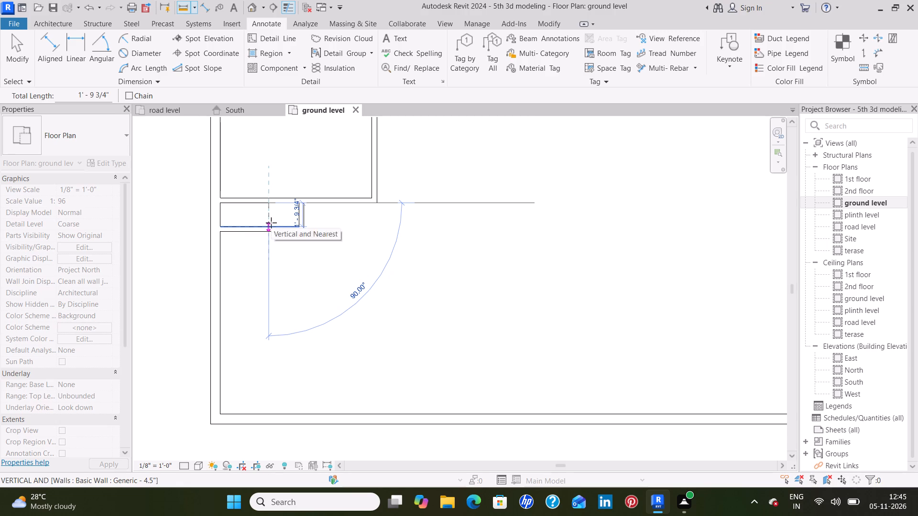
key(Escape)
Nudge the enclosure's lower horizontal partition one increment toward the upper-left room, to 2'-0 1/4" from the upper partition's centerline.
click(275, 225)
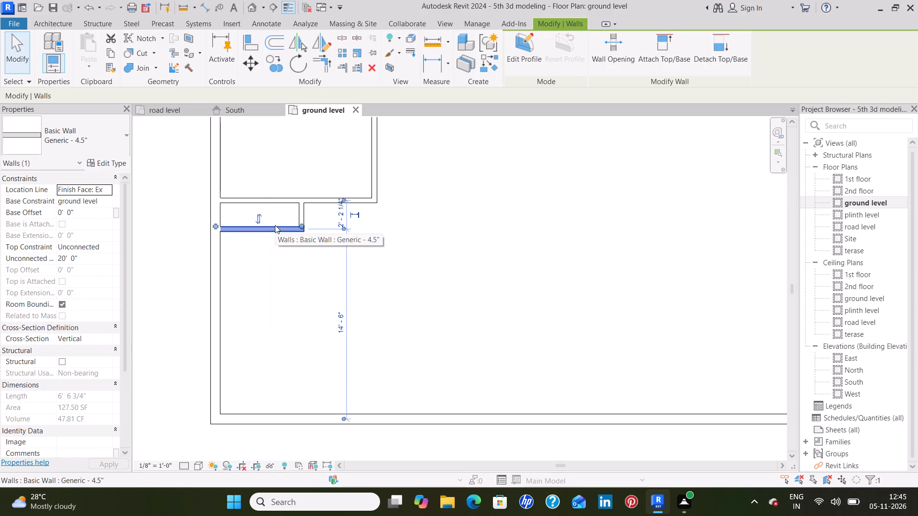
key(Up)
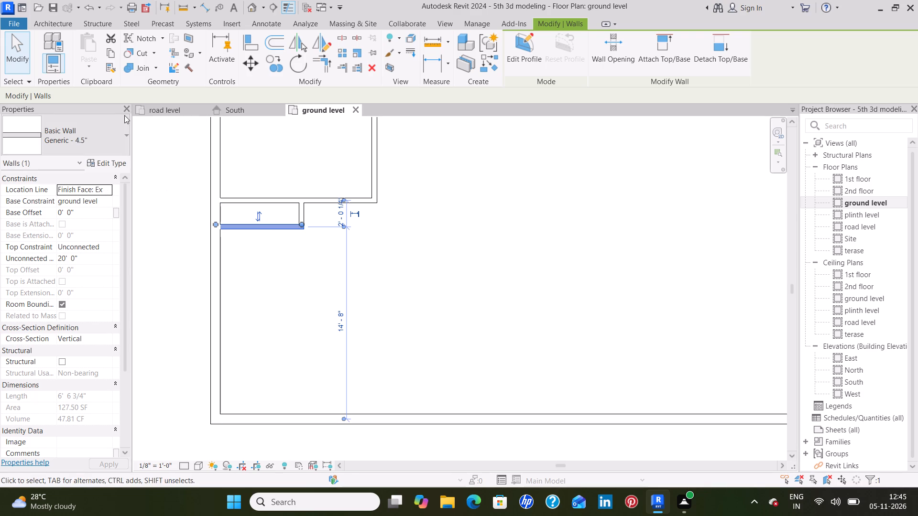
Measure the small enclosure's clear depth between the inner faces of its upper and lower 4.5" partitions.
click(435, 39)
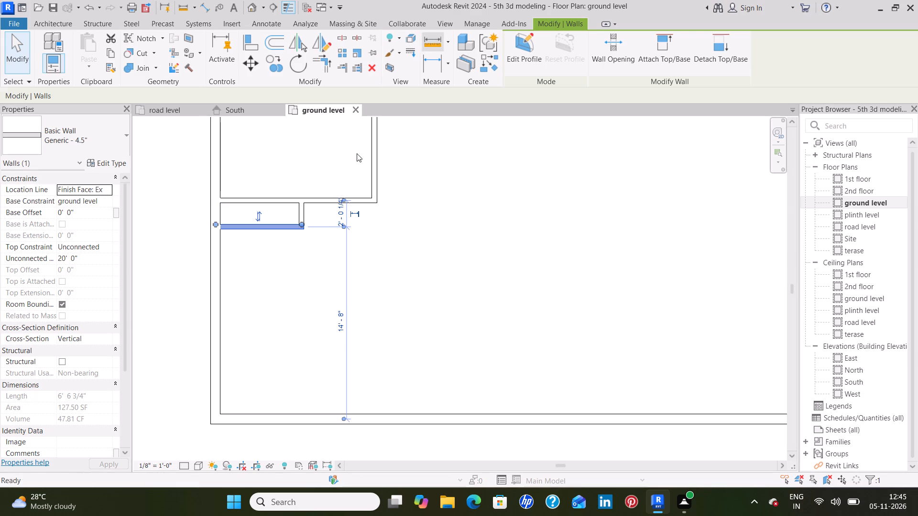
scroll(279, 198, up, 6)
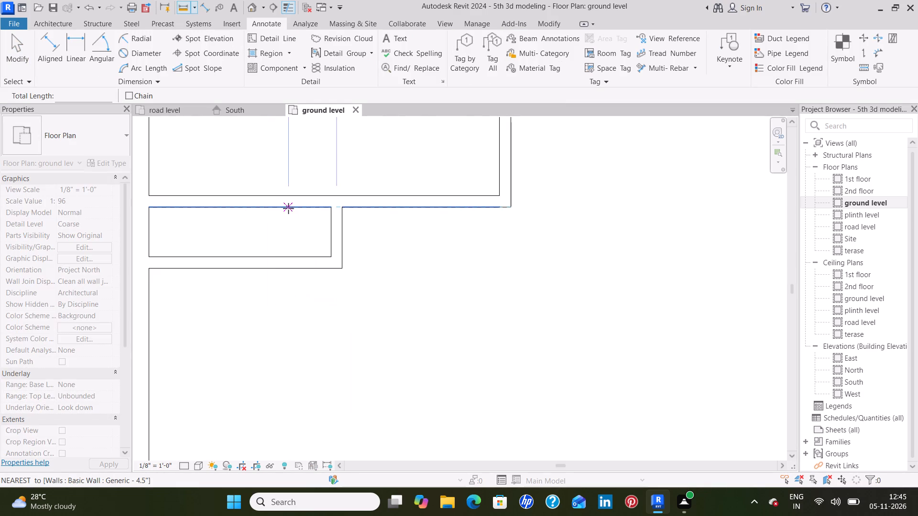
click(289, 206)
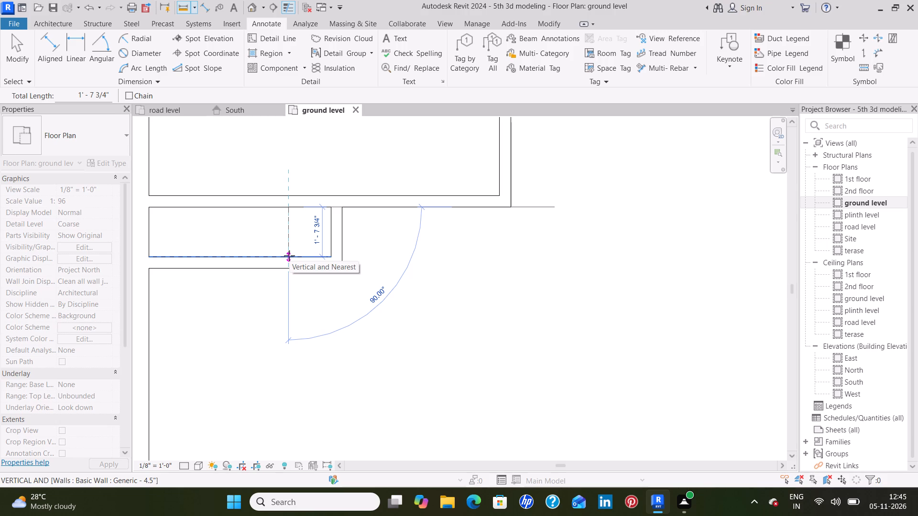
key(Escape)
Nudge the enclosure's lower horizontal partition one increment away from the upper-left room, to a clear depth of 1'-8 1/2".
click(295, 255)
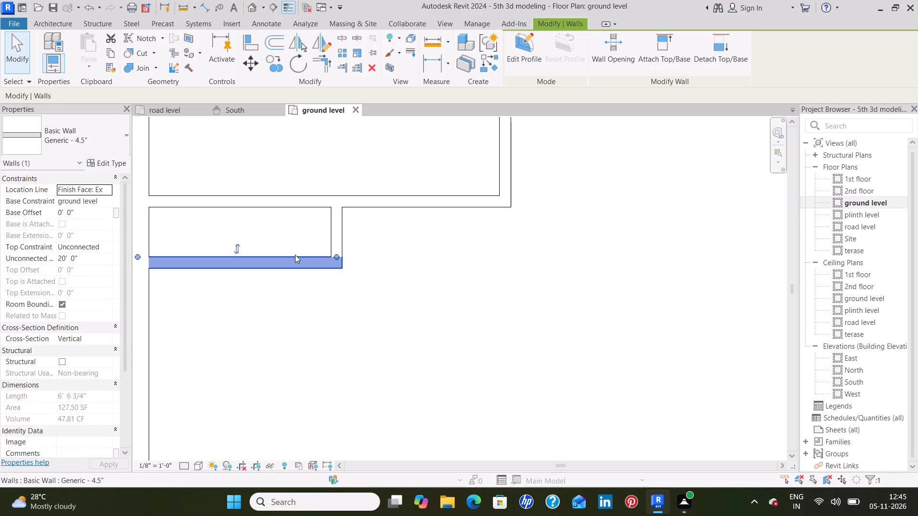
scroll(296, 251, up, 3)
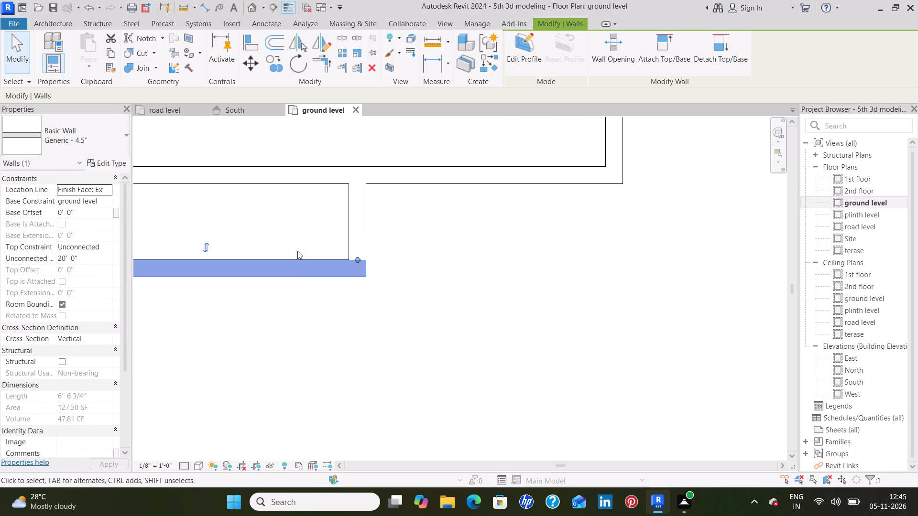
key(Down)
Measure the small enclosure's clear depth again between its upper and lower partitions' inner faces.
click(426, 44)
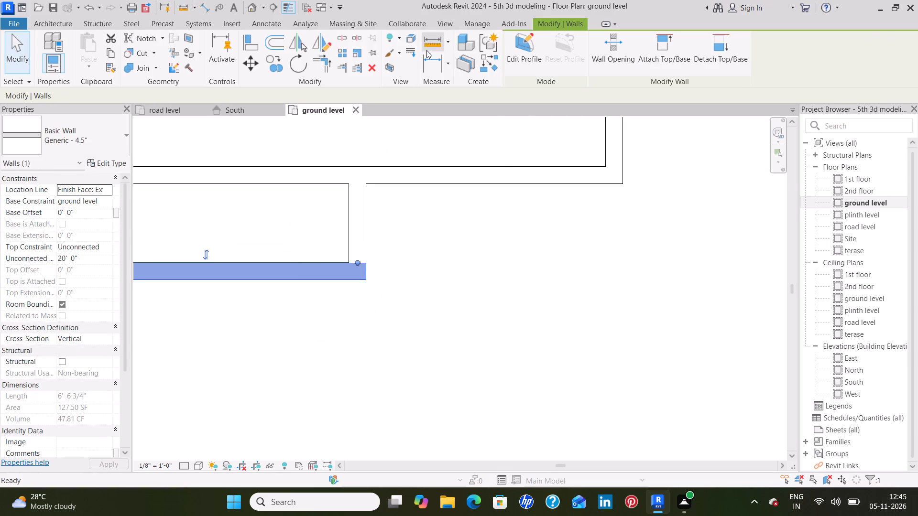
click(314, 182)
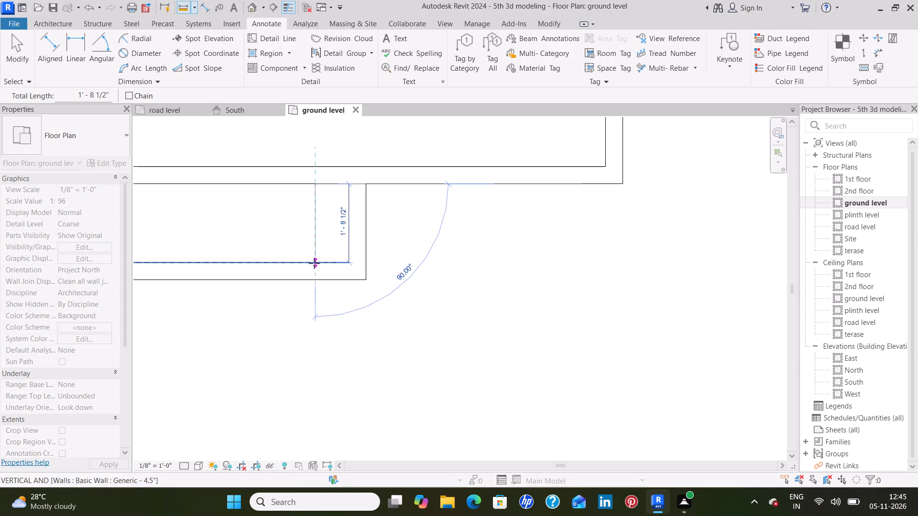
key(Escape)
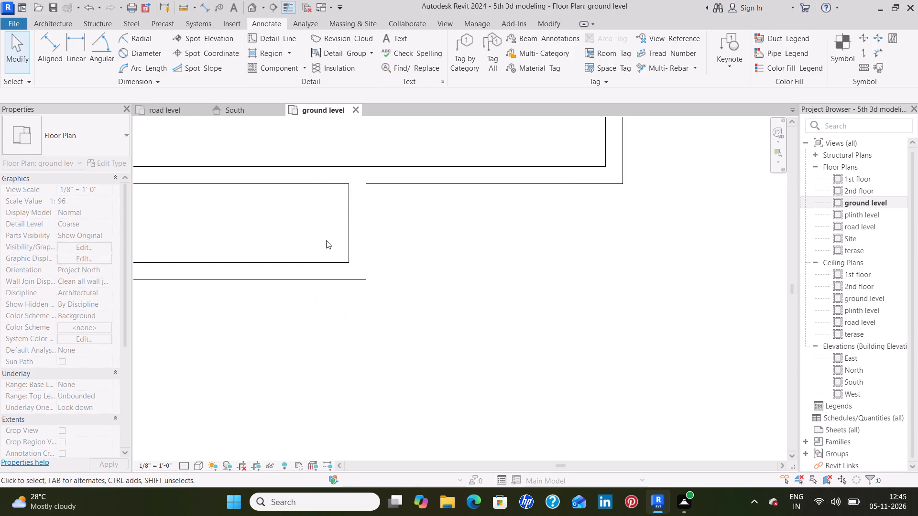
Draw 4.5" partitions from the enclosure's lower-right outer corner: 1'-7" horizontally to the right, and 2'-1" up to the existing horizontal partition.
scroll(325, 236, down, 4)
middle_drag(264, 234, 354, 206)
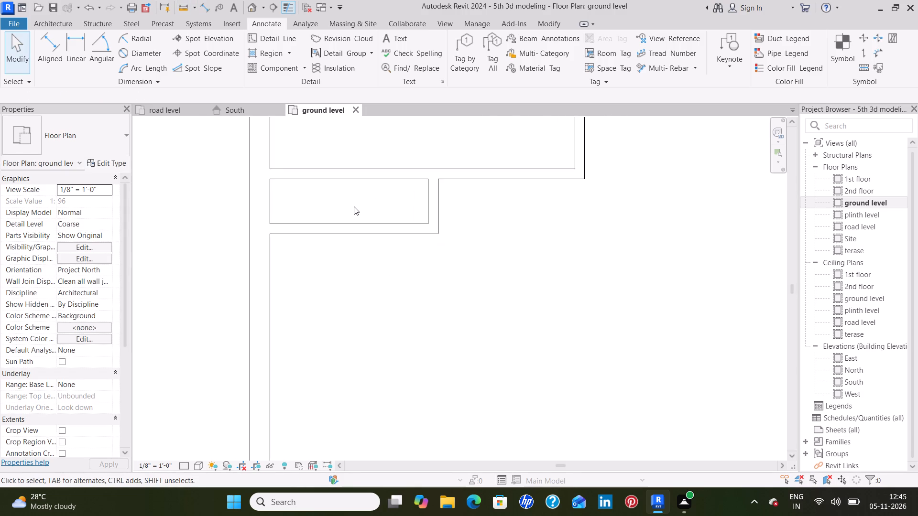
scroll(354, 206, down, 1)
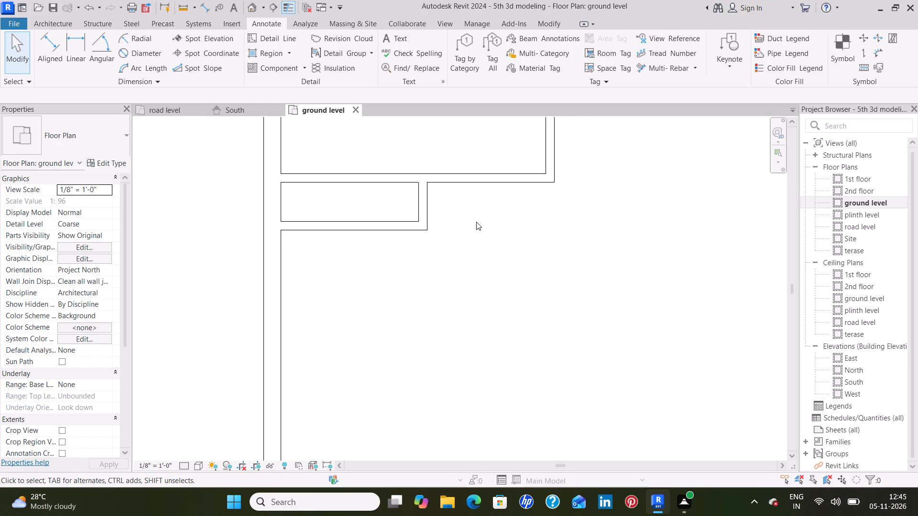
click(60, 23)
click(42, 39)
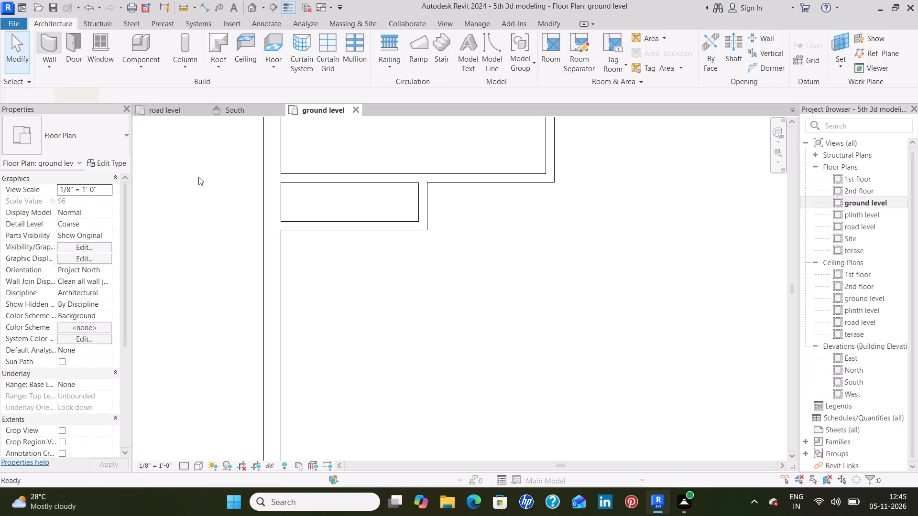
click(427, 230)
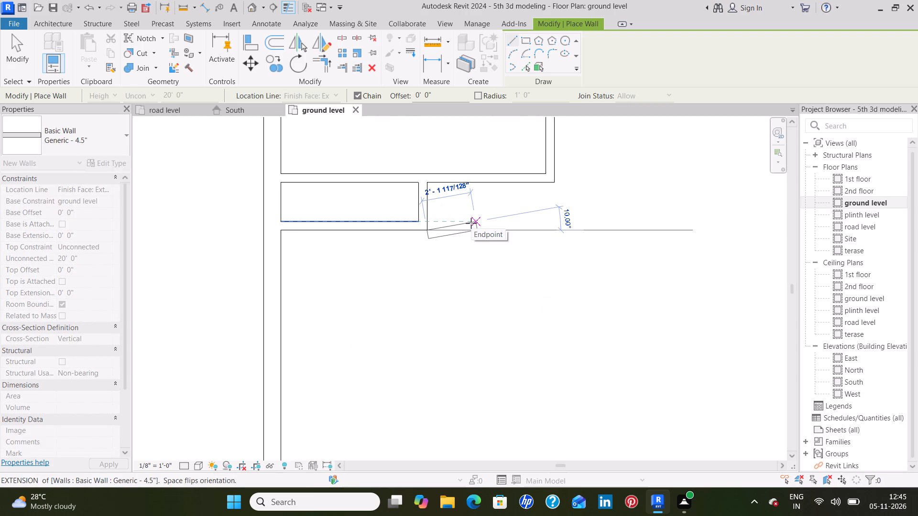
key(space)
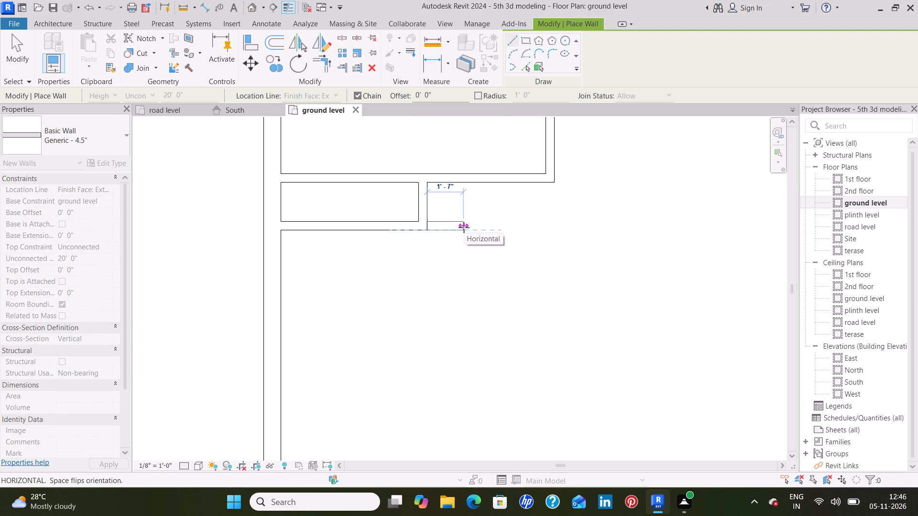
click(464, 227)
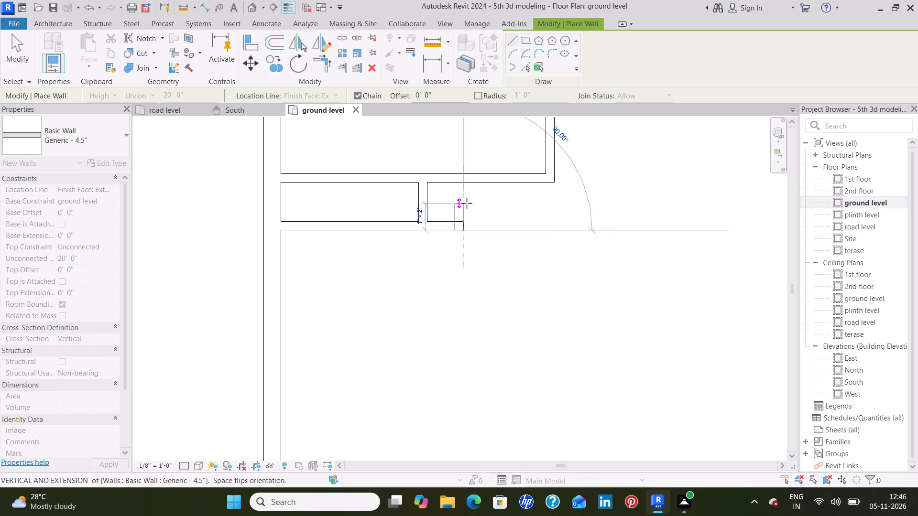
key(space)
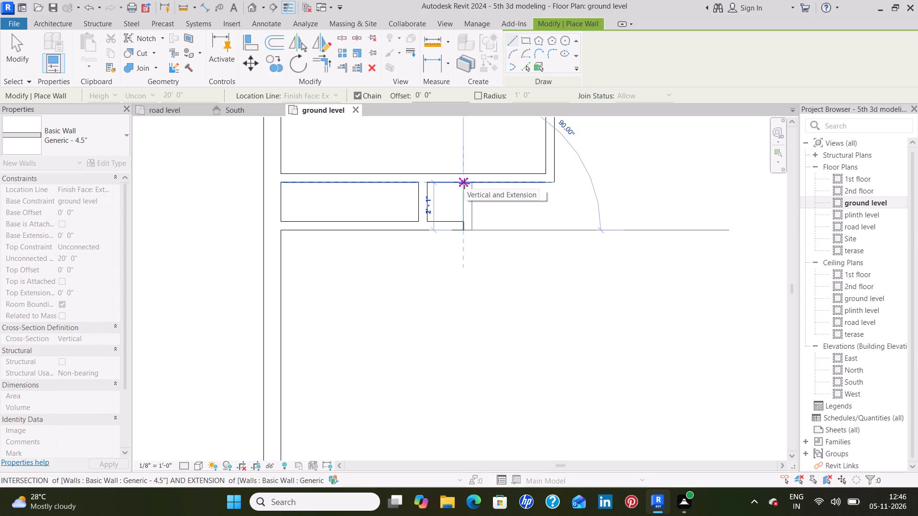
click(464, 183)
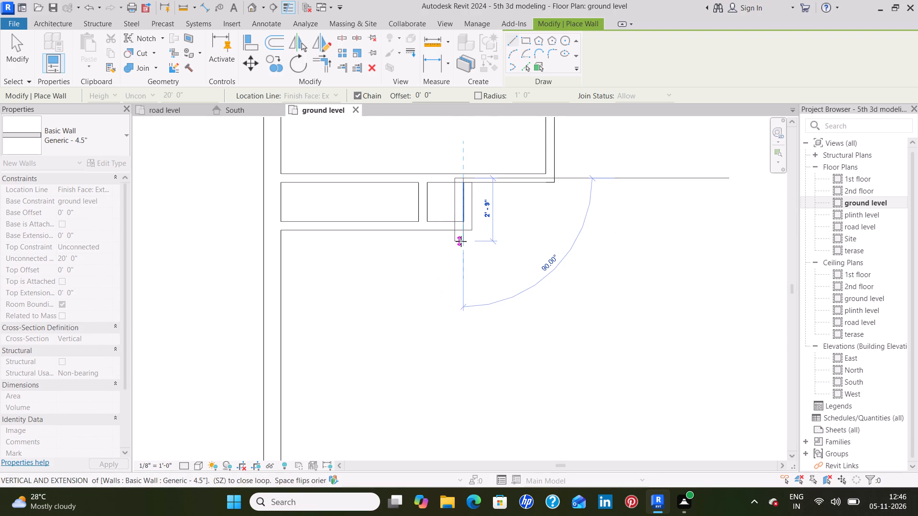
key(Escape)
key(Escape)
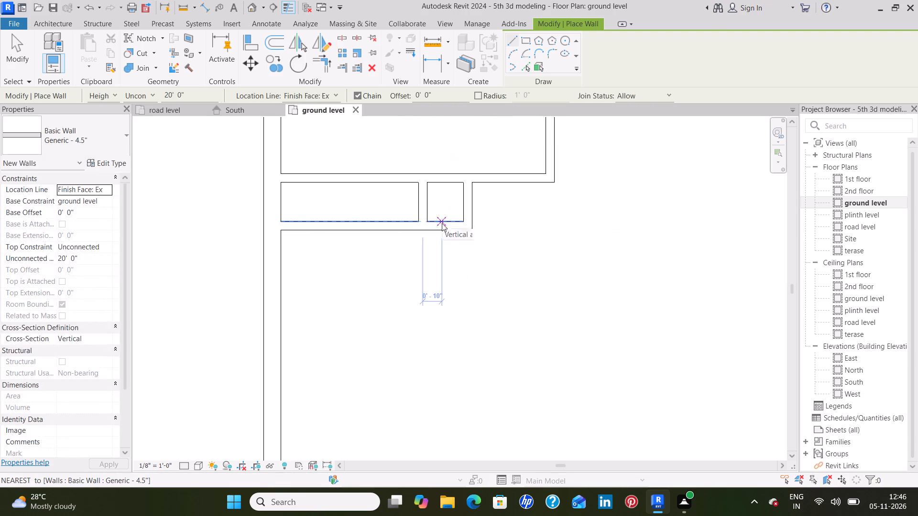
Measure the new small compartment's clear depth between the inner faces of its upper and lower partitions.
click(272, 21)
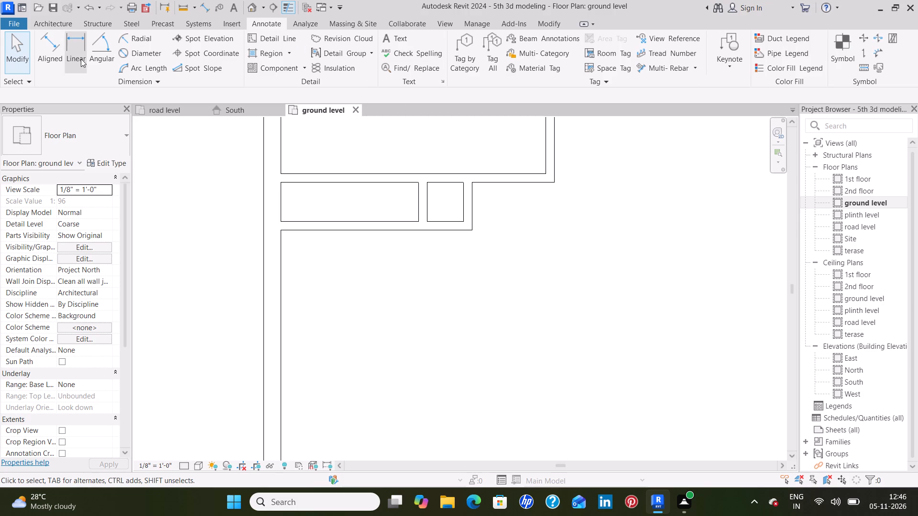
click(82, 52)
click(430, 41)
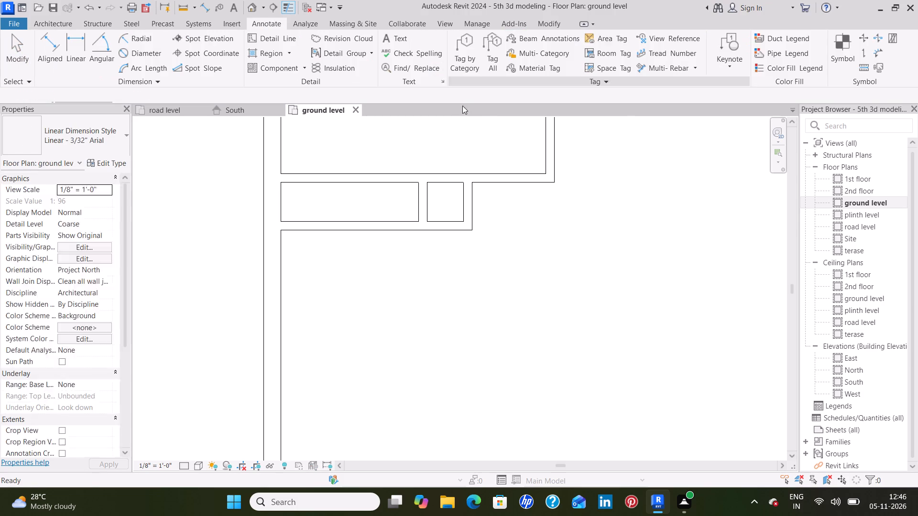
click(441, 182)
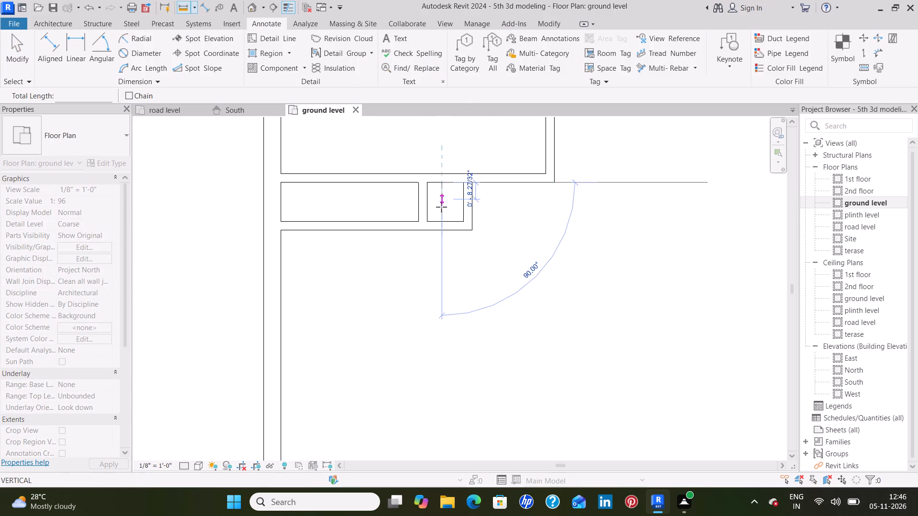
click(441, 221)
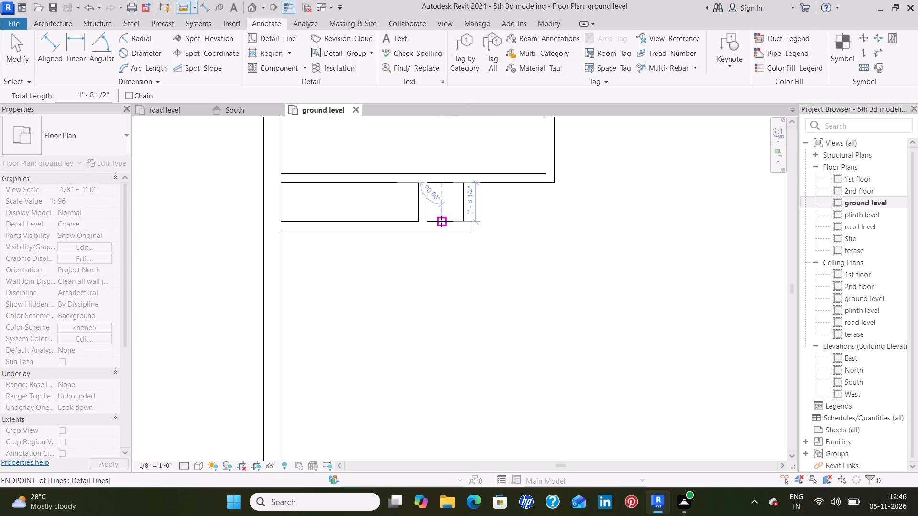
key(space)
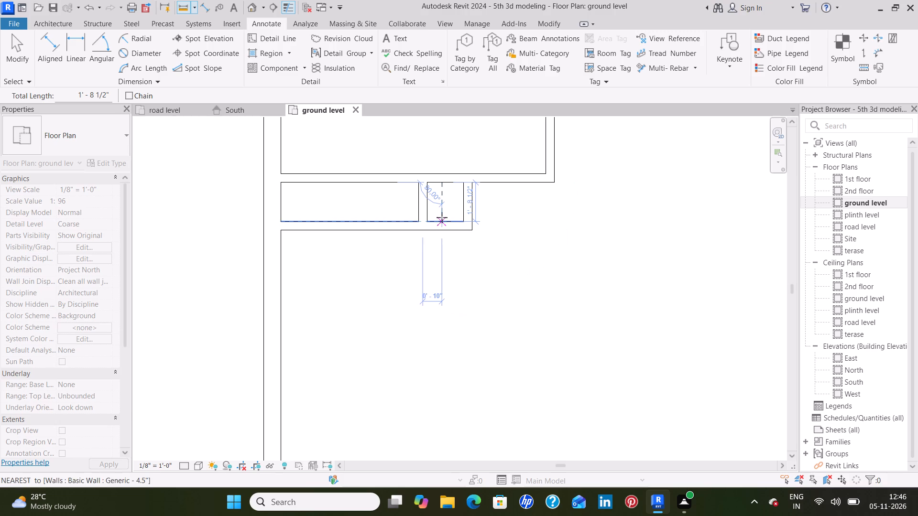
key(space)
key(space)
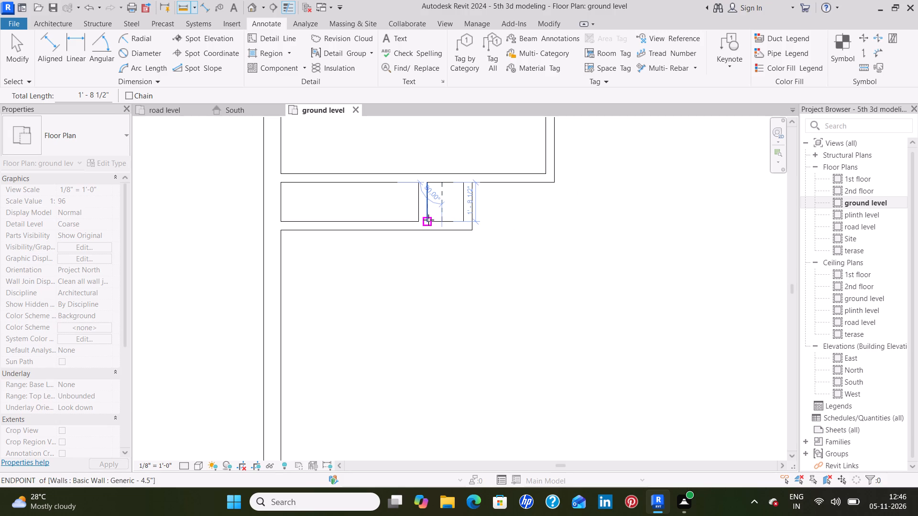
key(Escape)
key(Escape)
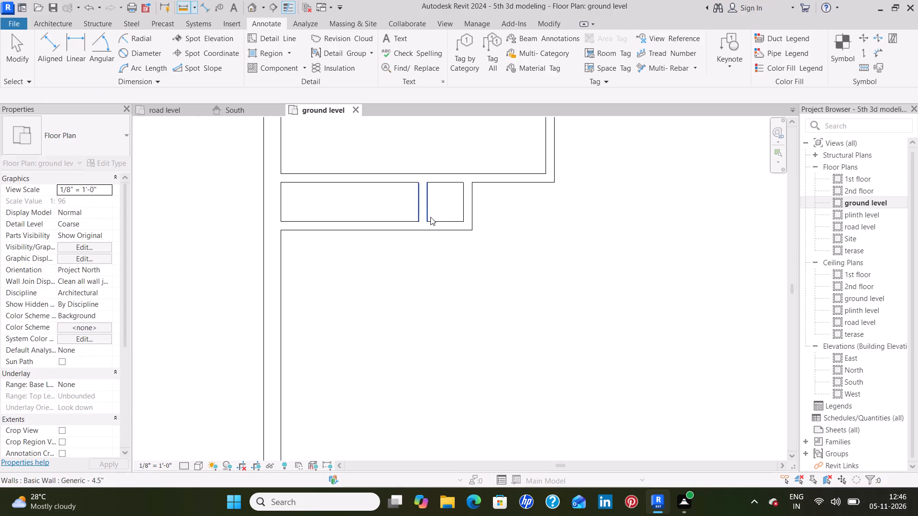
Measure the new small compartment's clear width between the inner faces of its two vertical partitions.
click(69, 60)
click(432, 36)
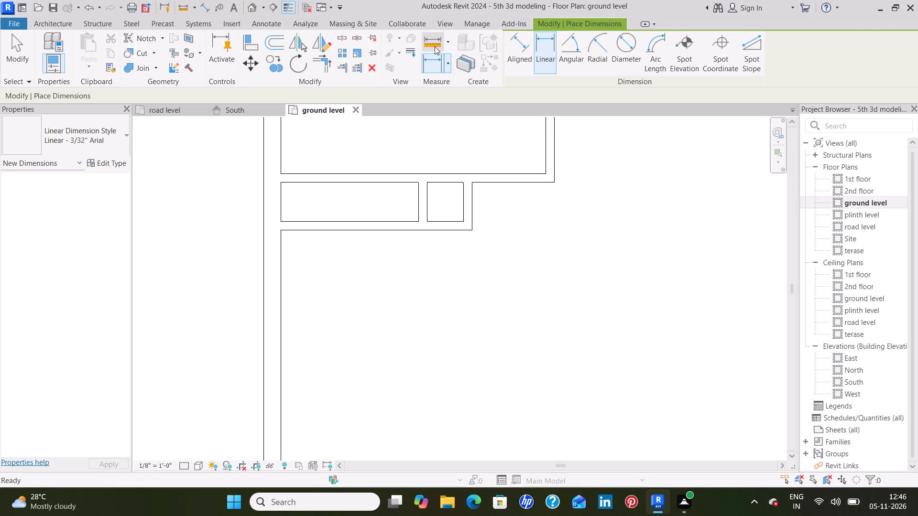
click(427, 201)
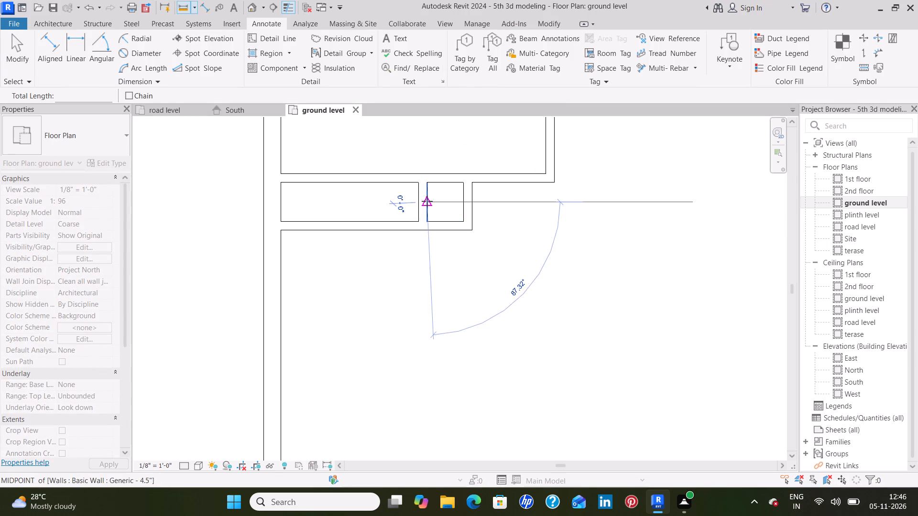
click(463, 201)
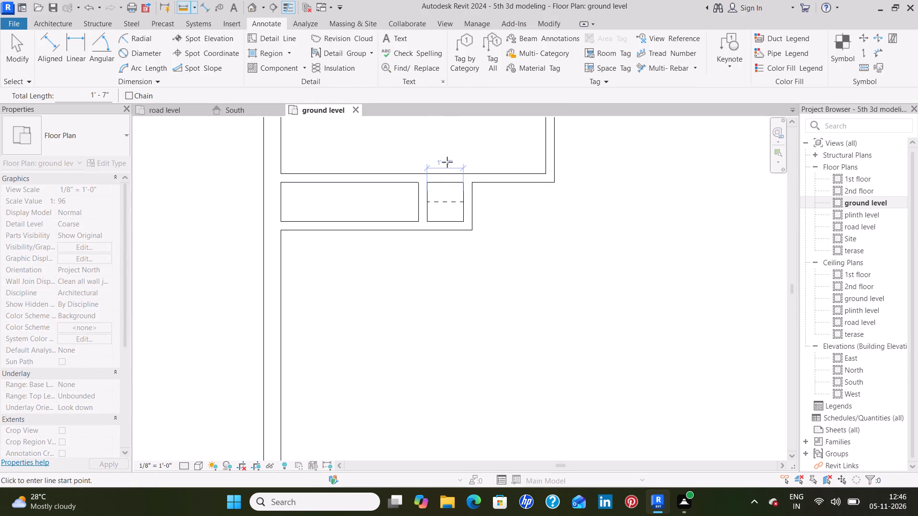
key(Escape)
key(Escape)
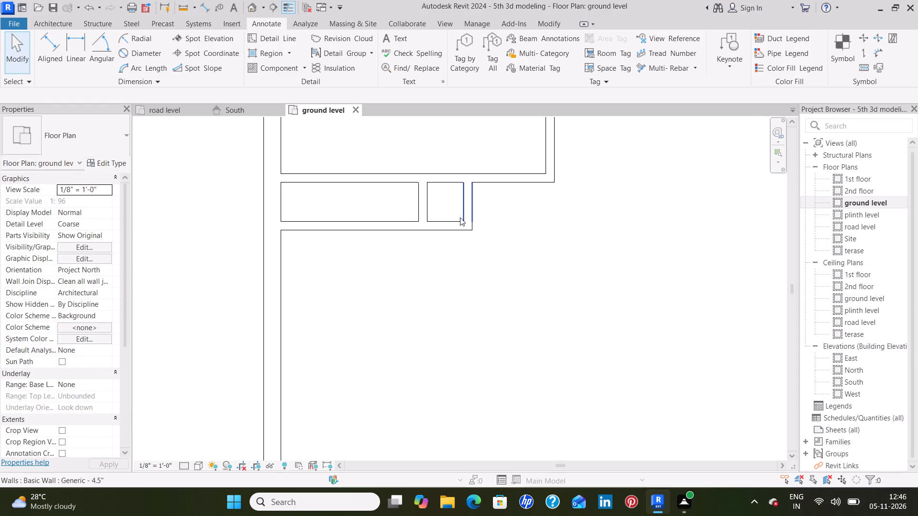
Nudge the compartment's right vertical partition one increment to the right, to 2'-0 1/2" from the neighboring vertical partition's centerline.
click(462, 213)
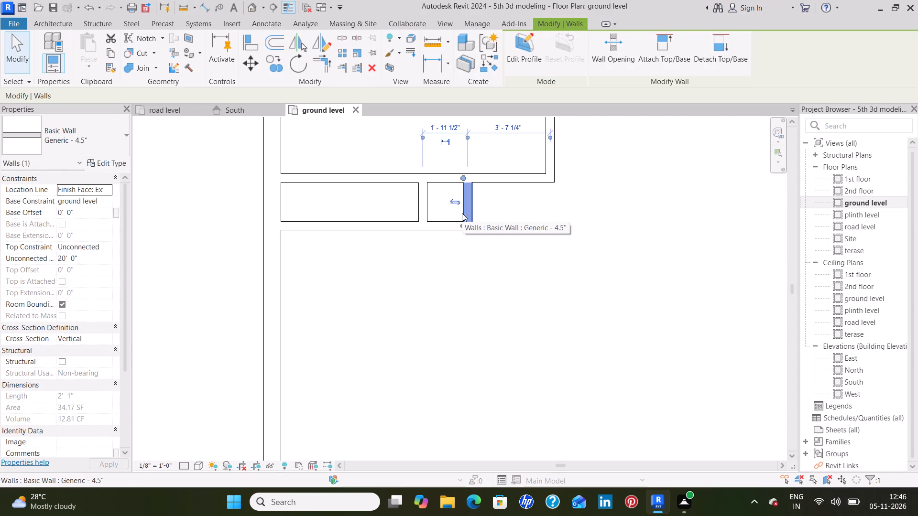
key(Right)
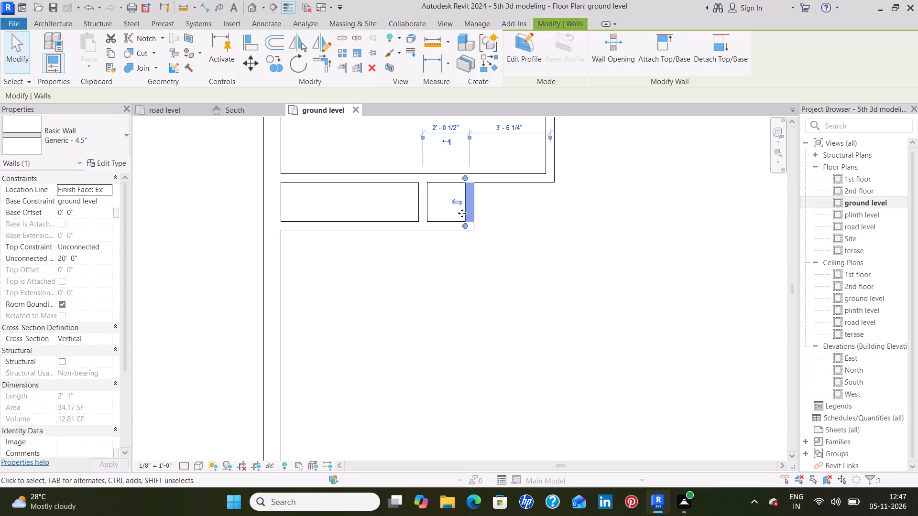
key(Escape)
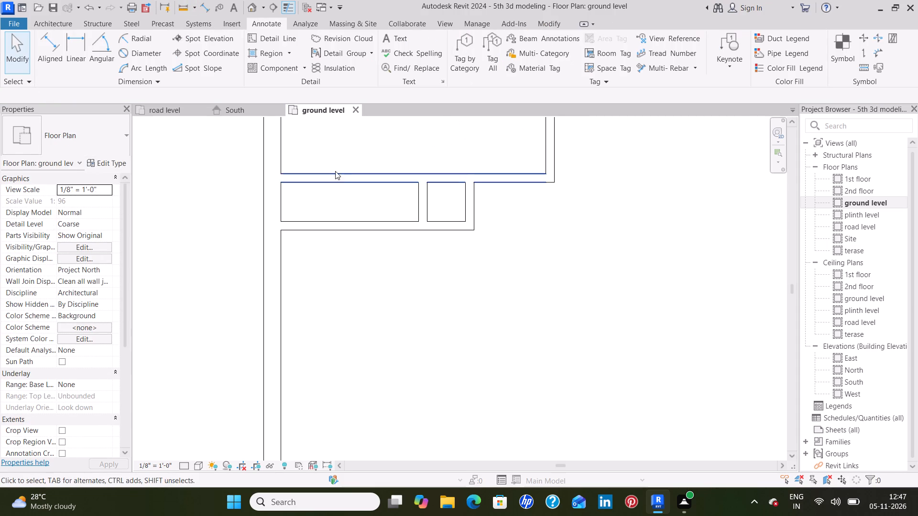
Measure the small compartment's clear width again between its two vertical partitions' inner faces.
click(84, 38)
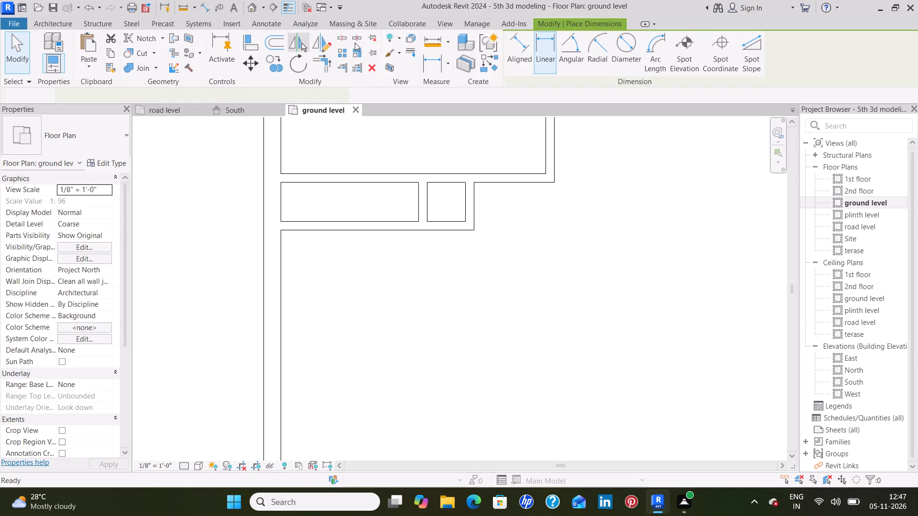
click(435, 41)
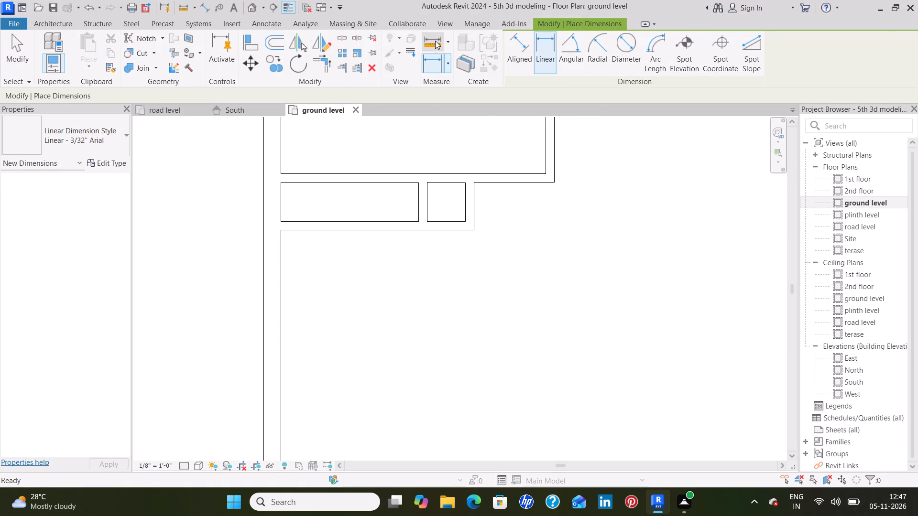
click(426, 199)
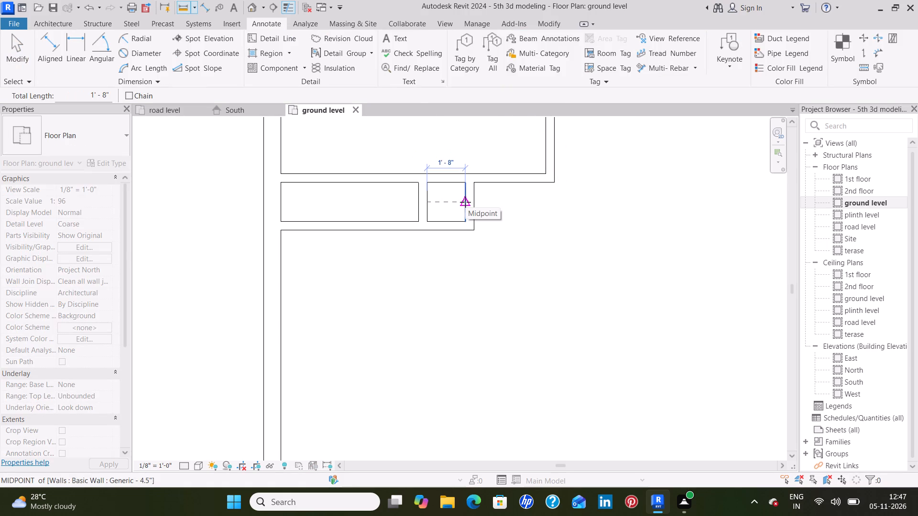
key(Escape)
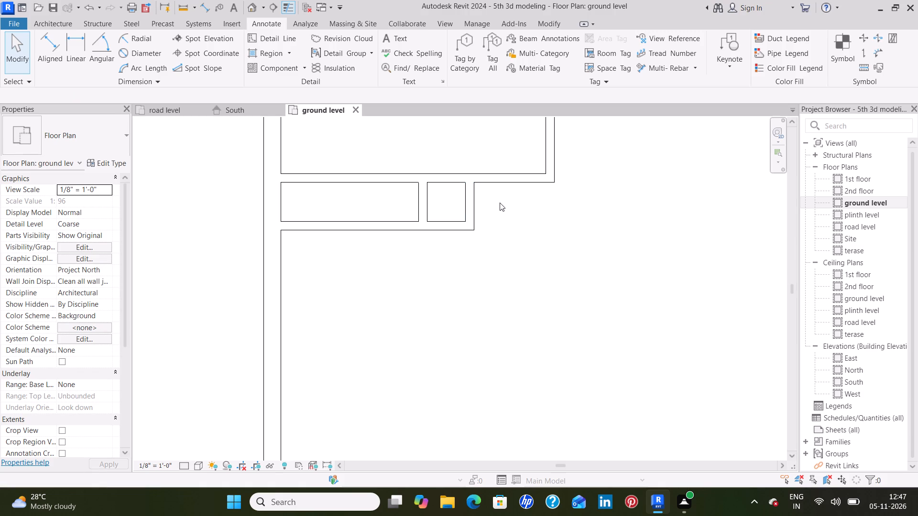
Nudge the small compartment's right vertical partition left, to 1'-10 1/2" from the neighboring vertical partition.
click(470, 210)
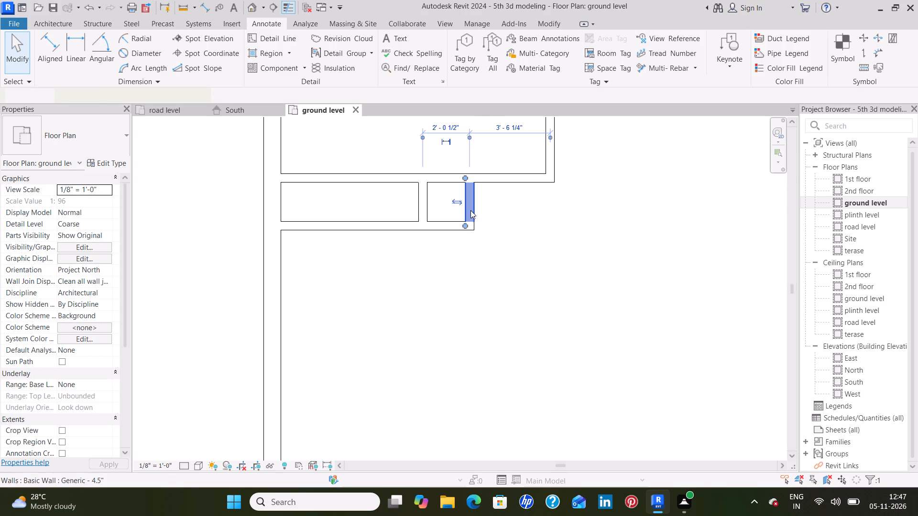
key(Left)
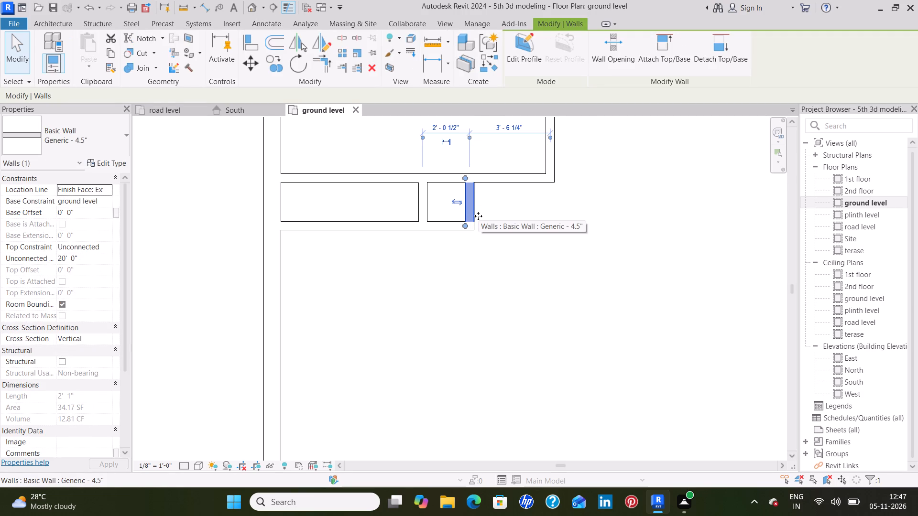
key(Left)
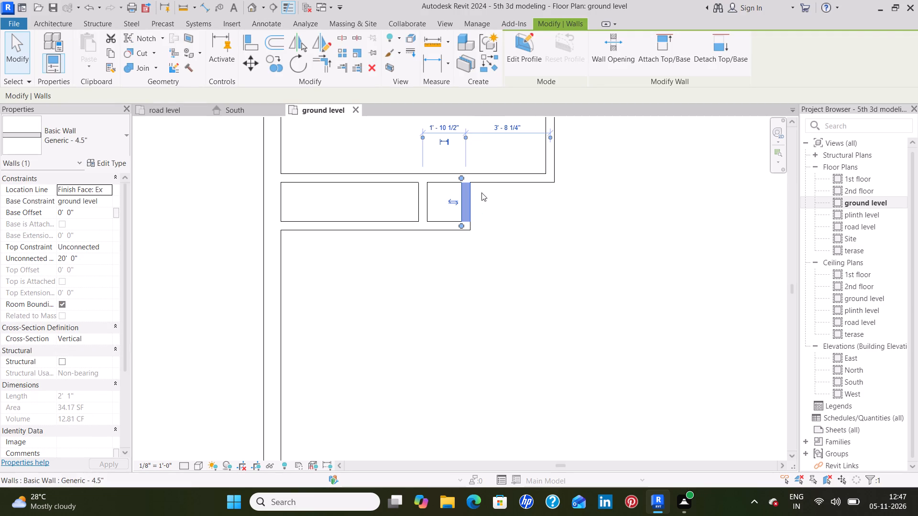
click(509, 205)
Measure the narrowed compartment's clear width from the inner face of its left vertical partition.
click(81, 41)
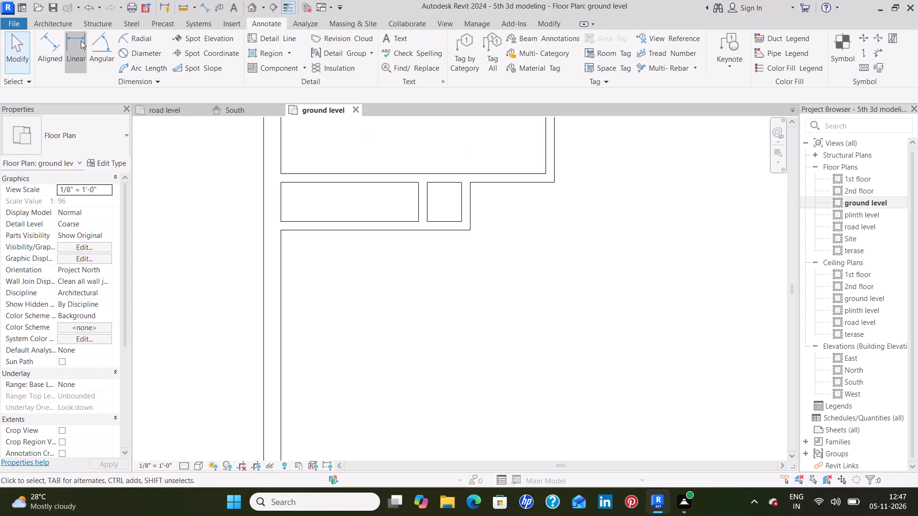
click(434, 45)
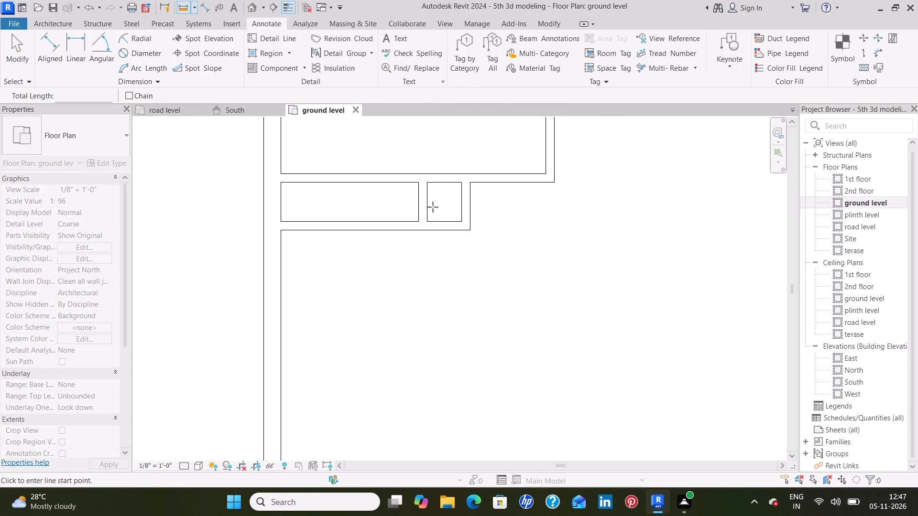
click(426, 200)
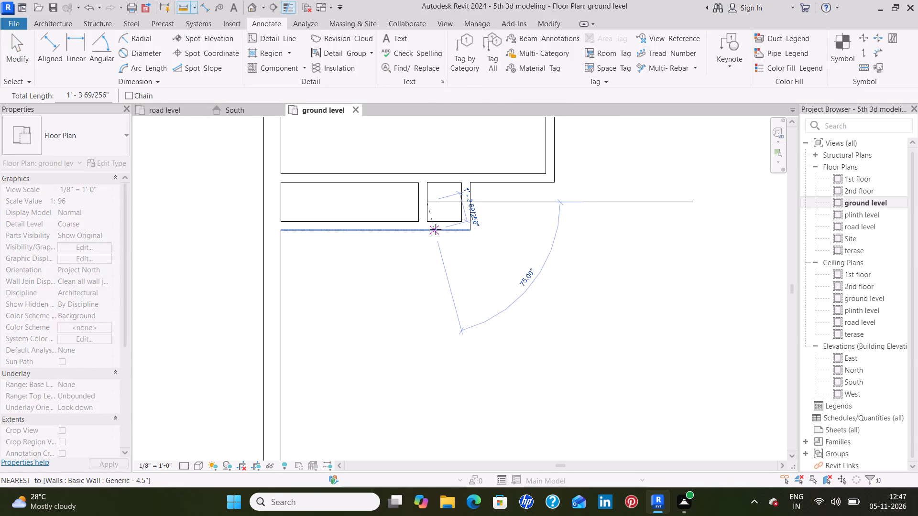
key(Escape)
Start placing another Generic - 4.5" wall on the ground level, in the open area below the two small compartments.
scroll(561, 225, down, 1)
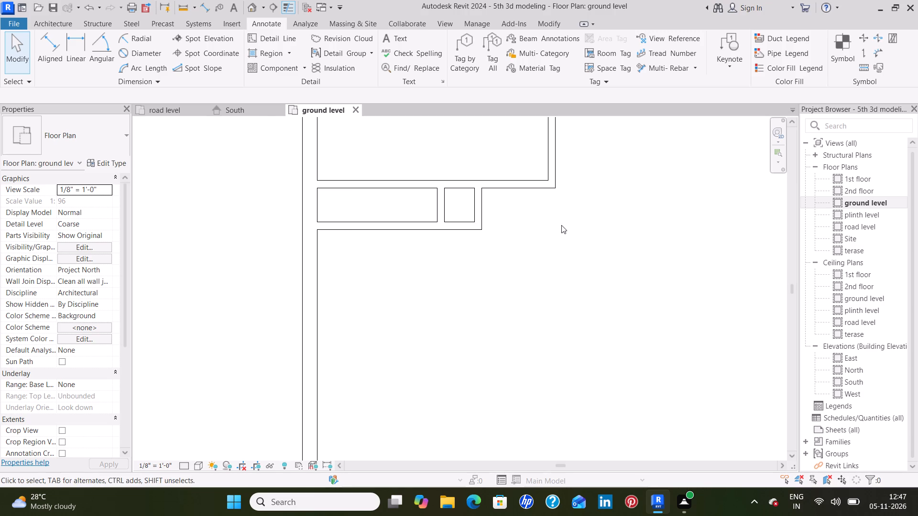
scroll(561, 225, down, 1)
middle_drag(565, 259, 545, 222)
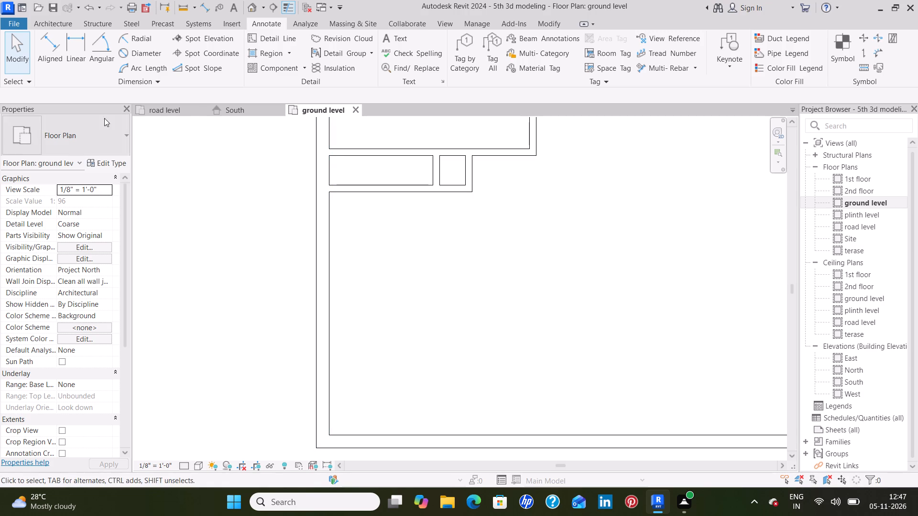
click(43, 21)
click(81, 138)
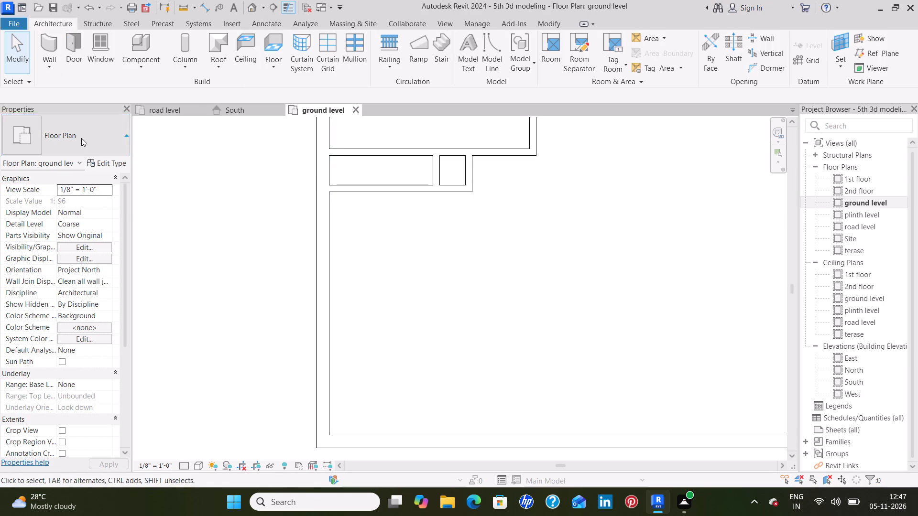
click(46, 48)
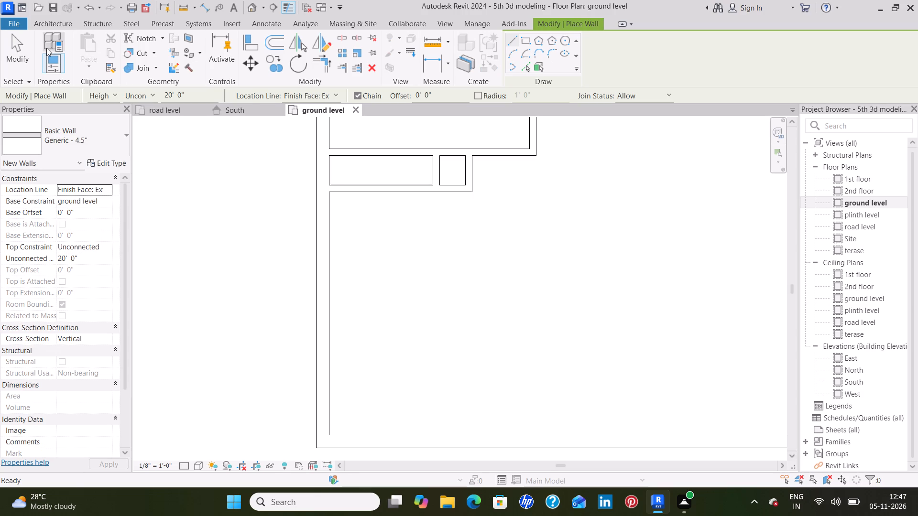
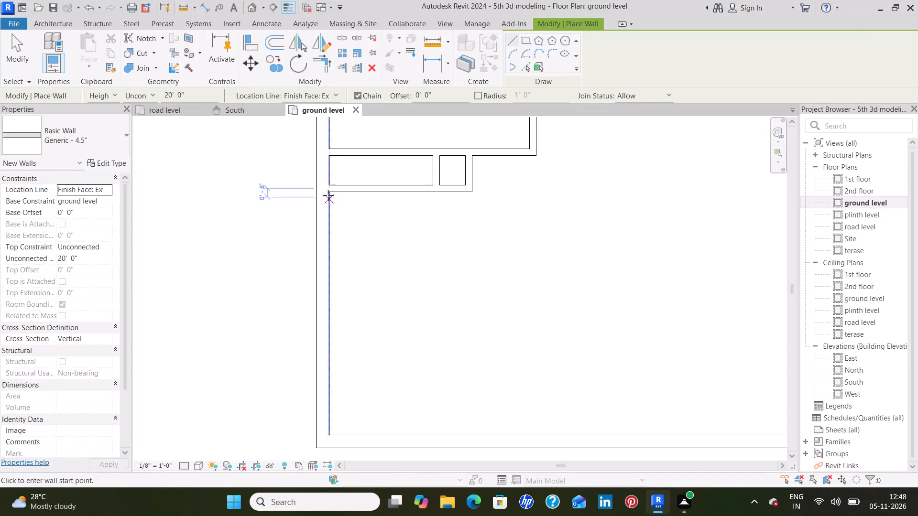
Draw an 11'-7" horizontal Generic - 9" wall from the left outer wall's inner face, starting about 6'-0" above the bottom wall.
click(119, 140)
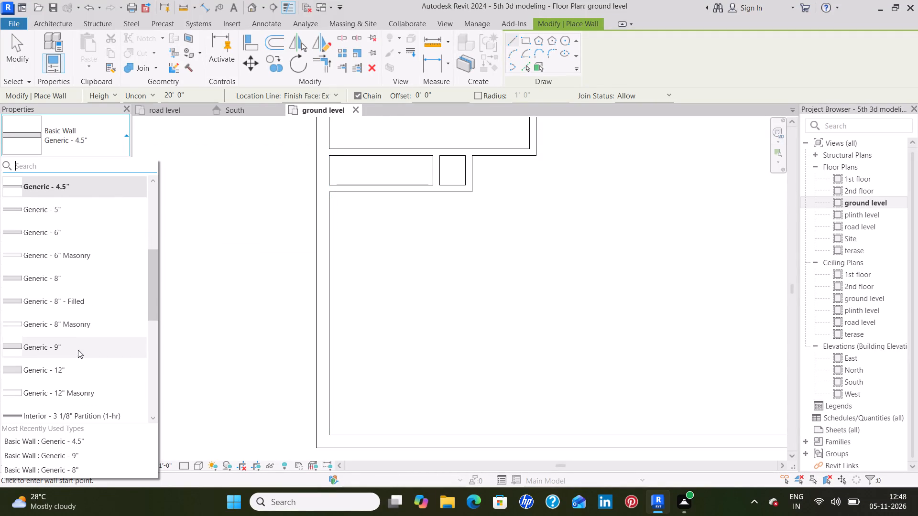
click(78, 350)
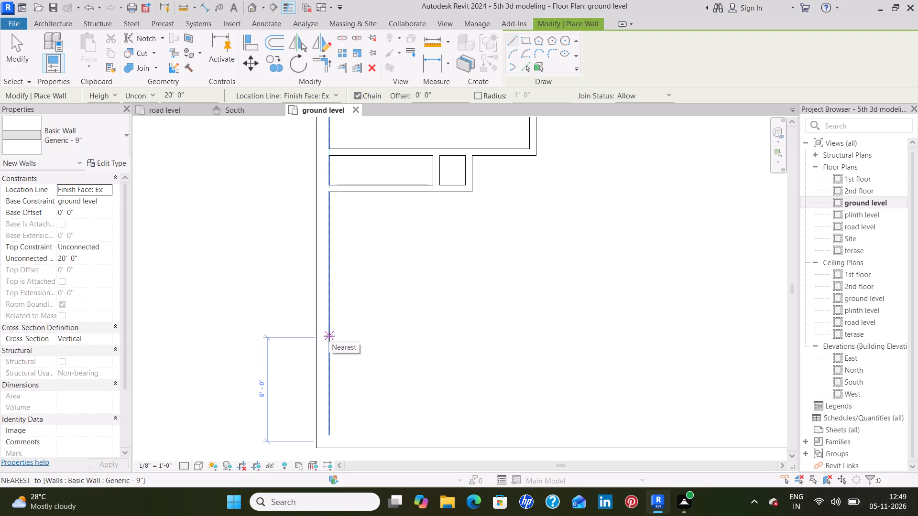
click(329, 336)
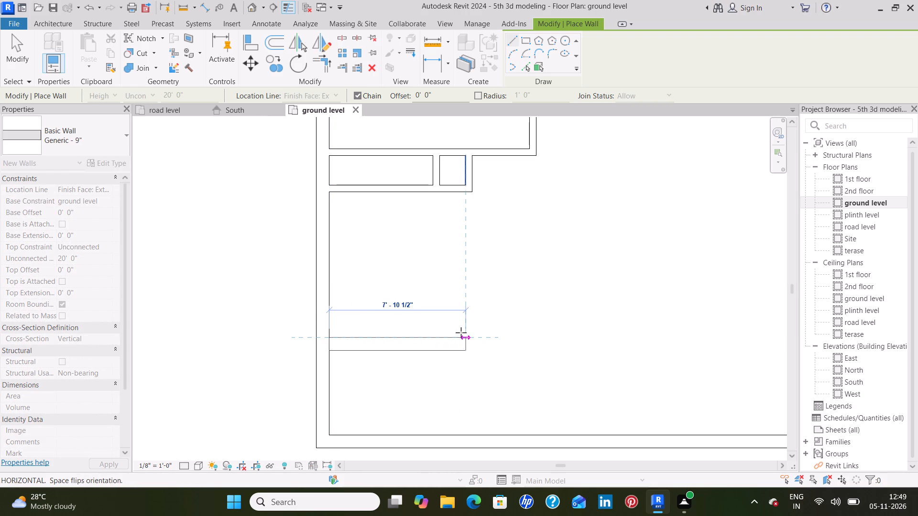
text(11)
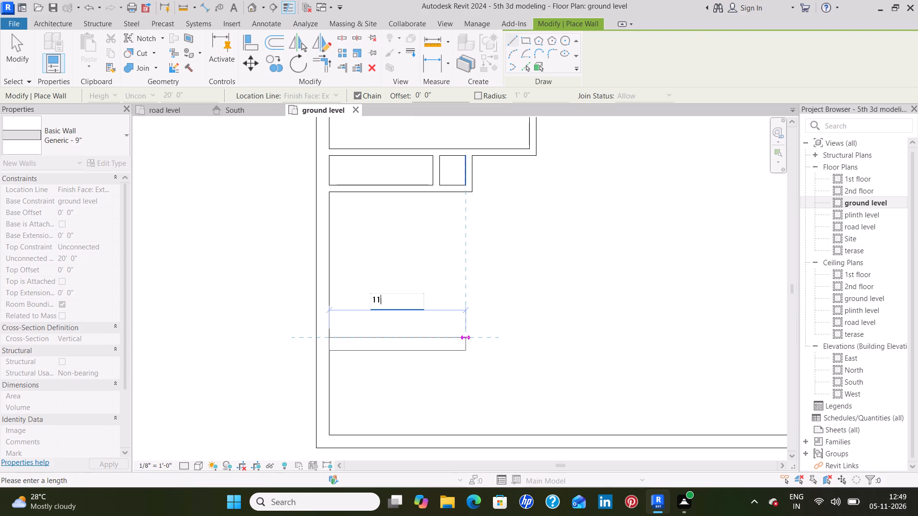
text('7)
key(shift+quotedbl)
key(Return)
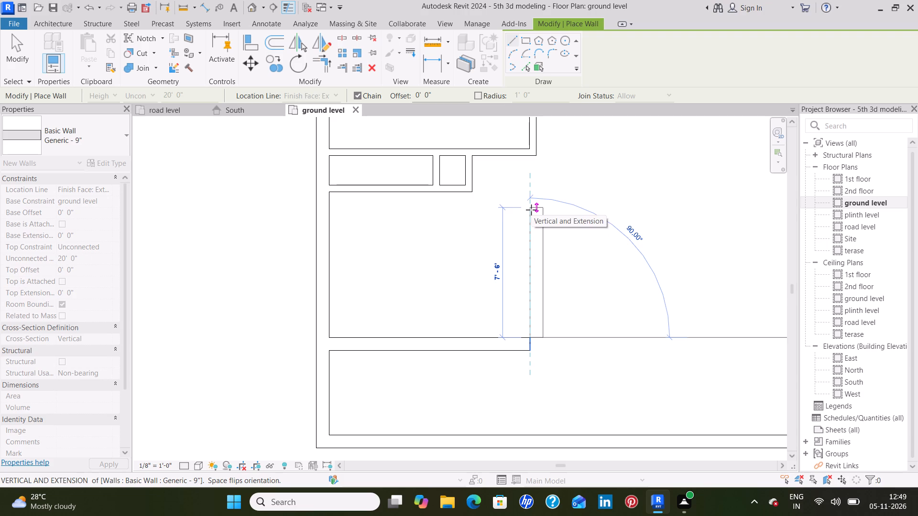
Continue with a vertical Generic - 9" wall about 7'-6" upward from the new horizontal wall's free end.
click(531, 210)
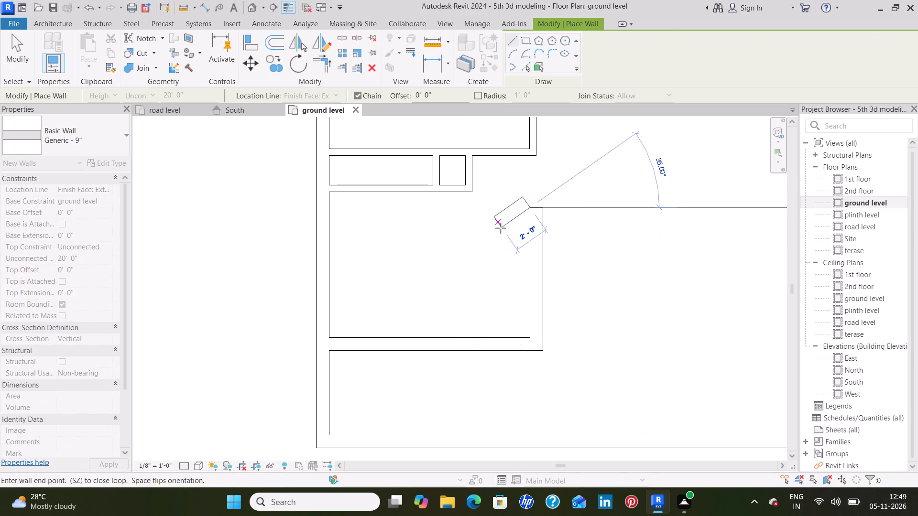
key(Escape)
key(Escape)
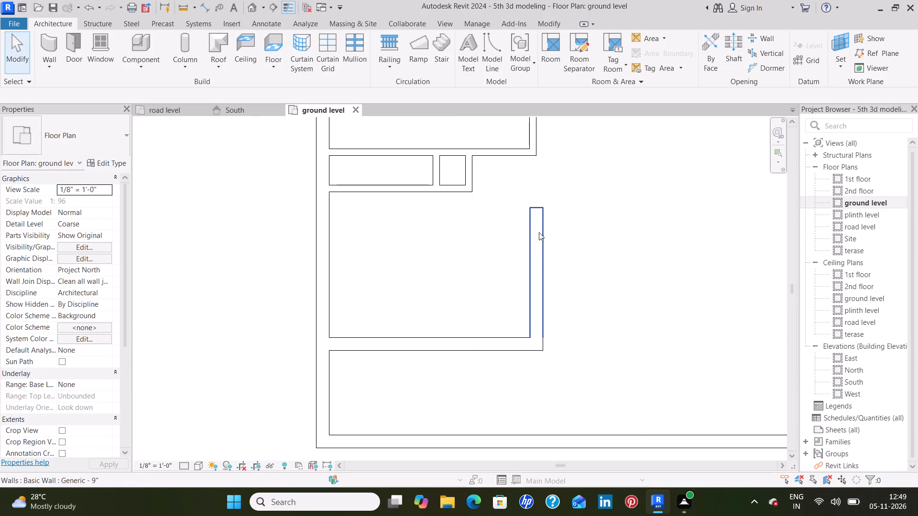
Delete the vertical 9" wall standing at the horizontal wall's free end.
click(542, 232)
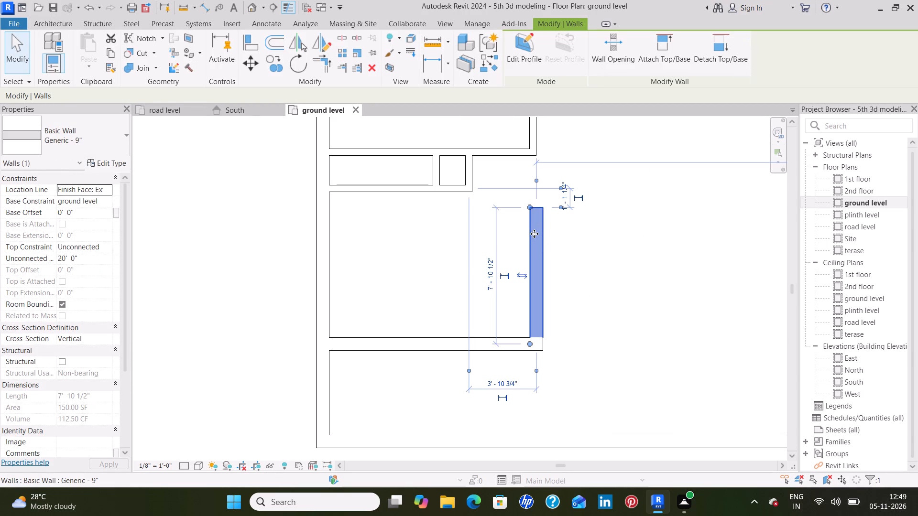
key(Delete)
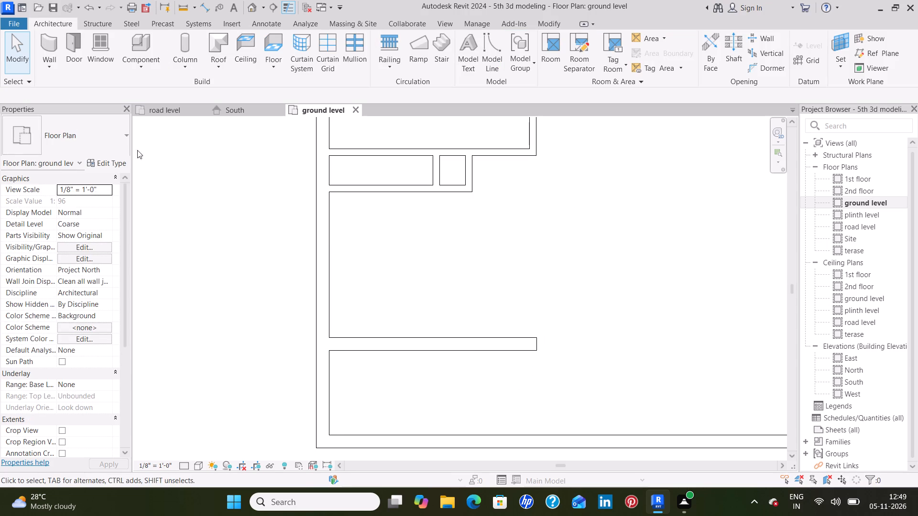
Draw a vertical Generic - 4.5" wall 8'-0" upward from the lower corner of the horizontal 9" wall's free end.
click(48, 44)
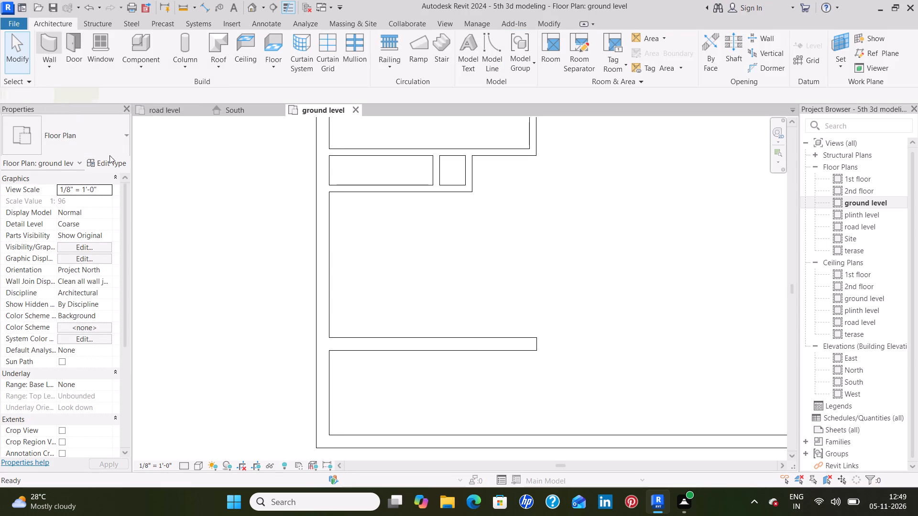
click(111, 150)
scroll(95, 235, up, 2)
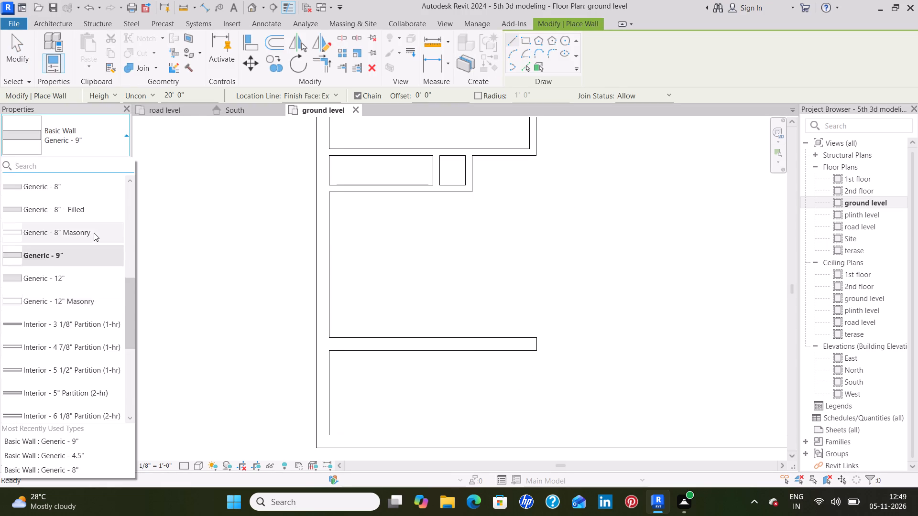
scroll(93, 227, up, 1)
click(80, 230)
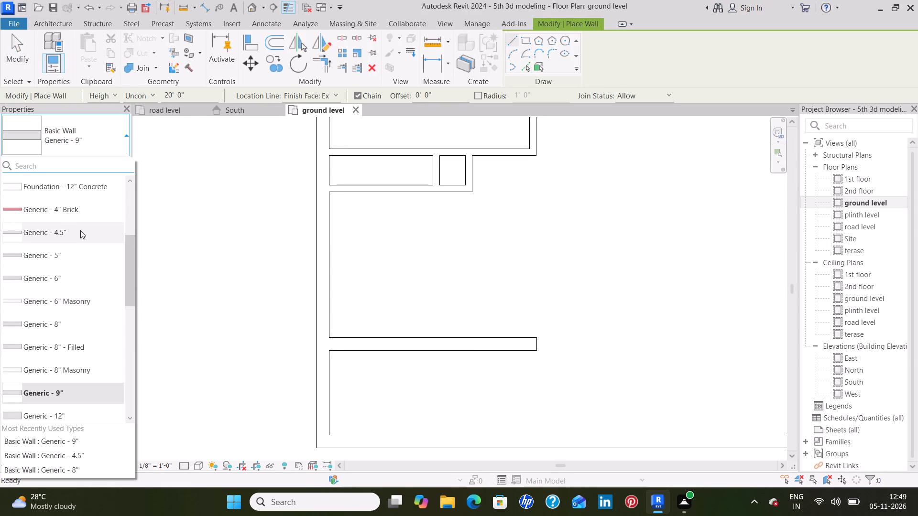
click(535, 350)
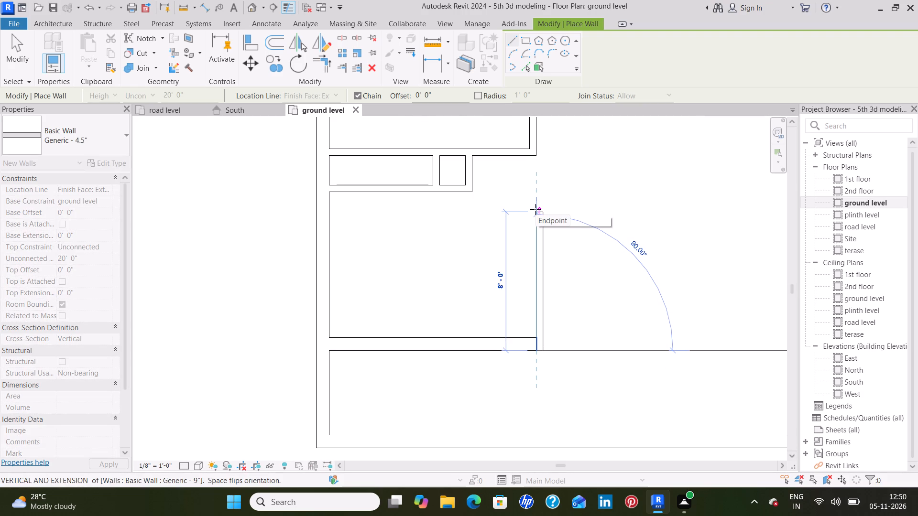
click(535, 209)
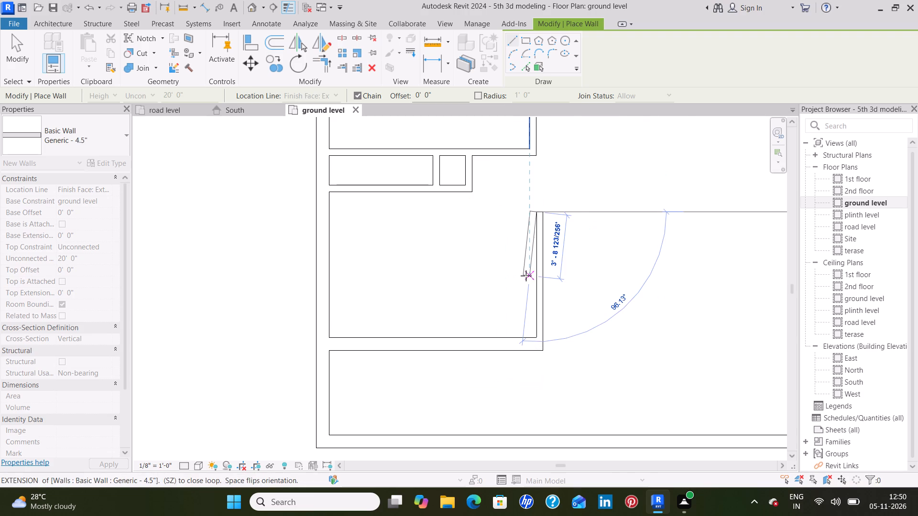
key(Escape)
key(Escape)
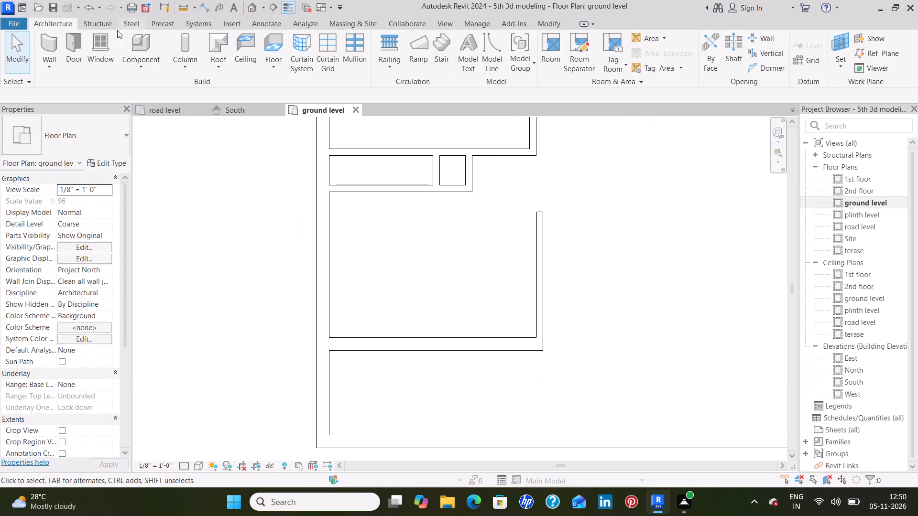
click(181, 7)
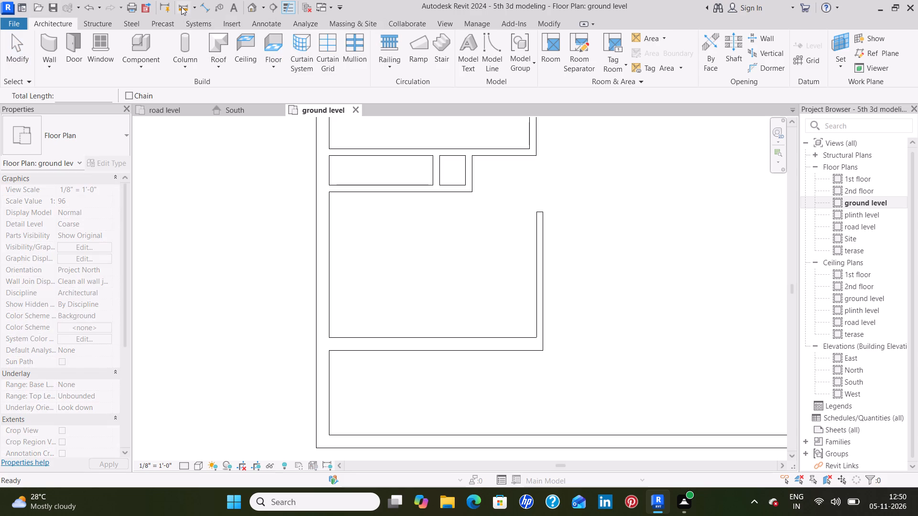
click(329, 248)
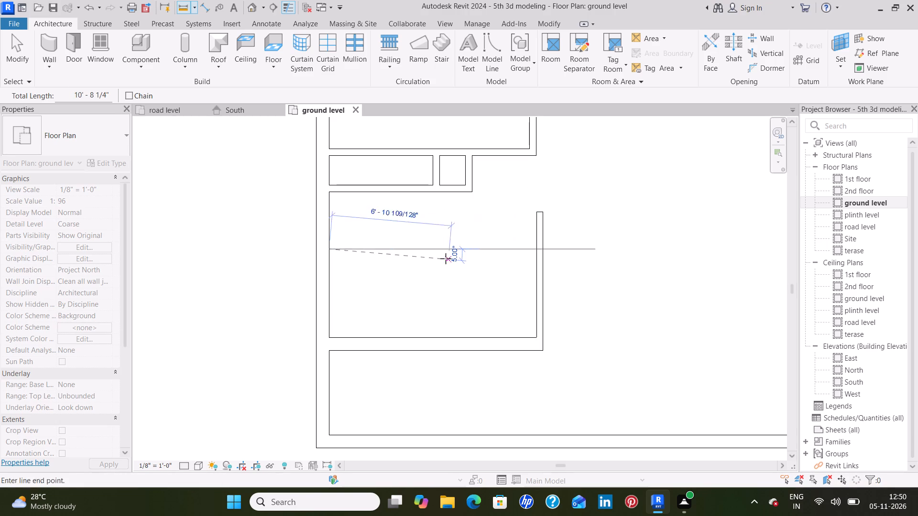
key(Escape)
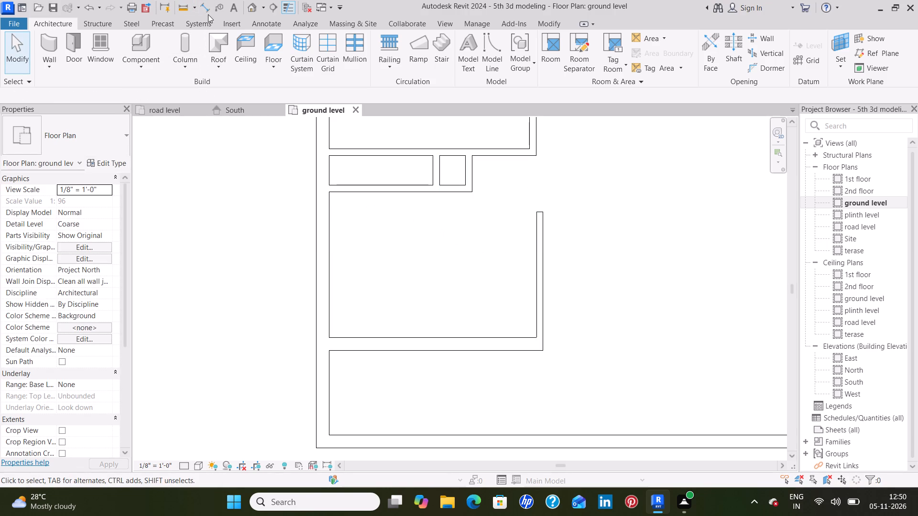
Check the new room's clear width with a linear dimension from the left outer wall's inner face to the vertical partition.
click(204, 8)
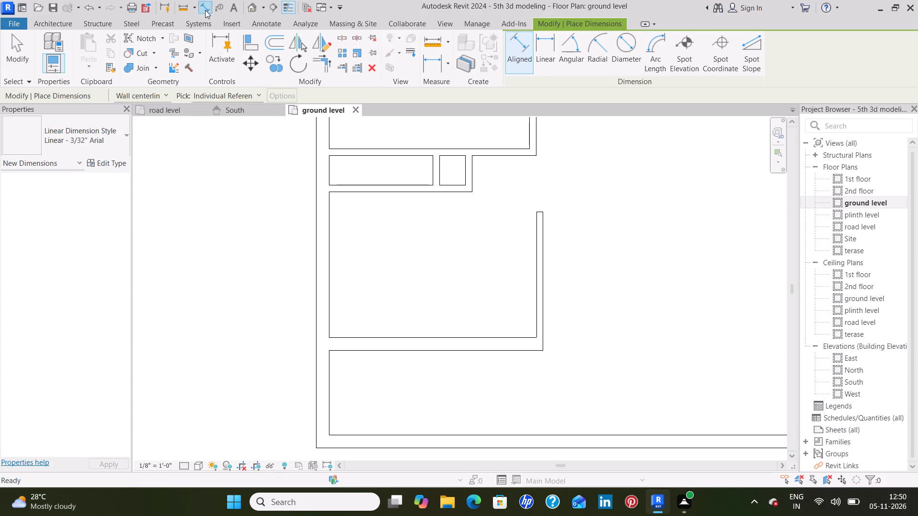
click(543, 57)
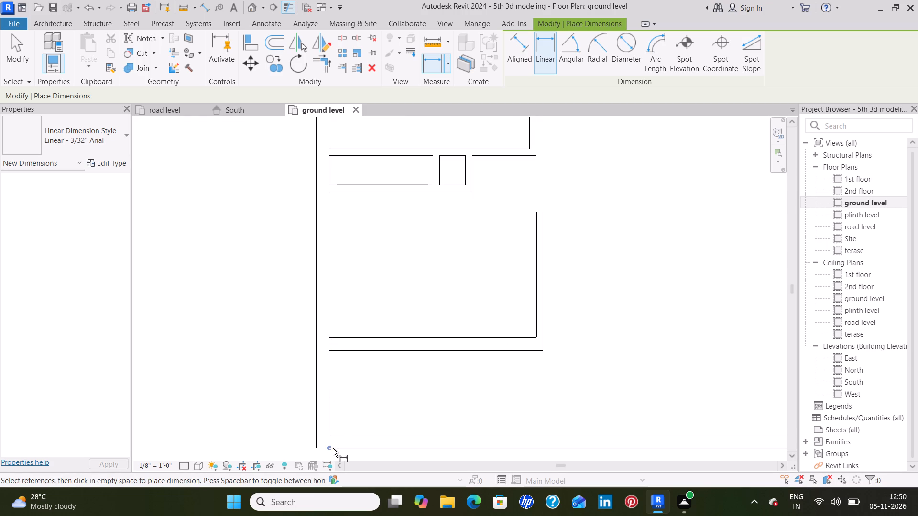
click(329, 350)
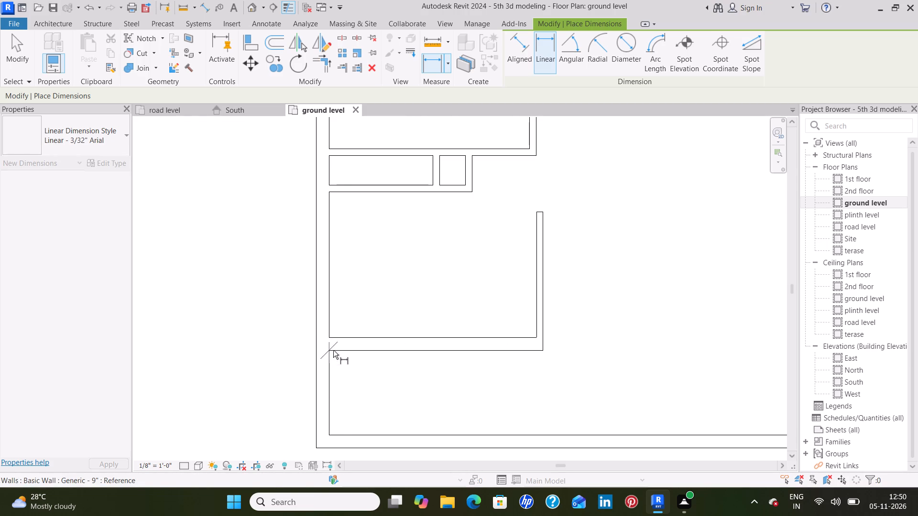
click(536, 336)
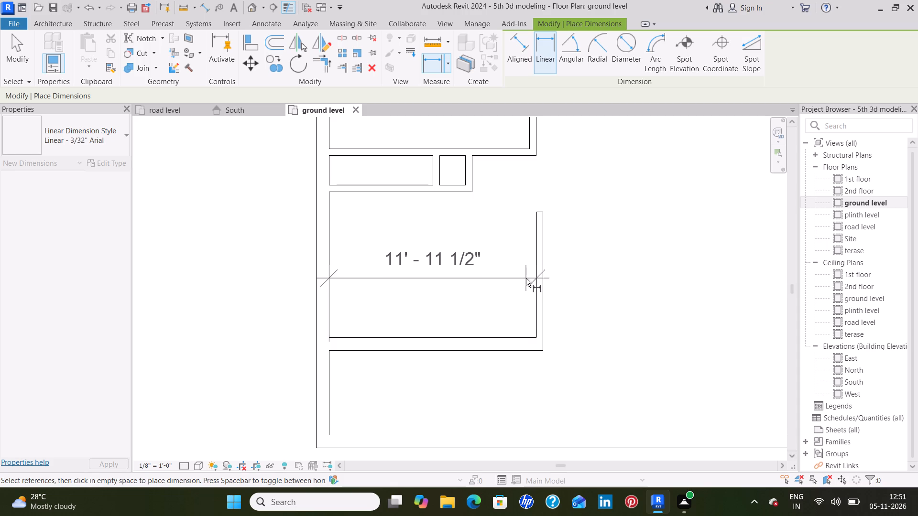
key(Escape)
key(Escape)
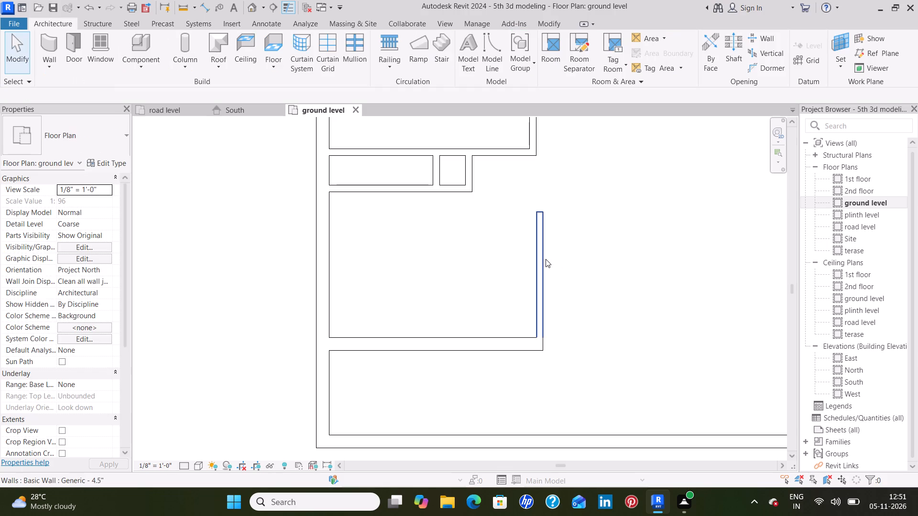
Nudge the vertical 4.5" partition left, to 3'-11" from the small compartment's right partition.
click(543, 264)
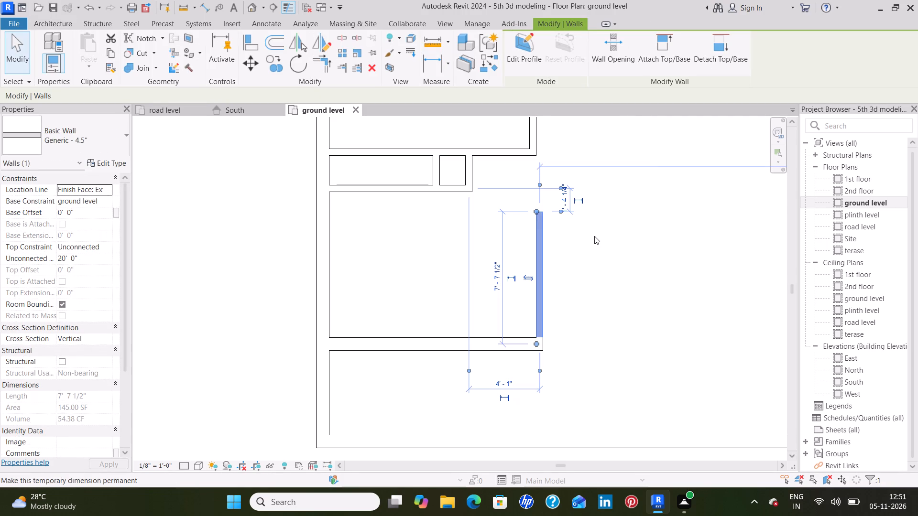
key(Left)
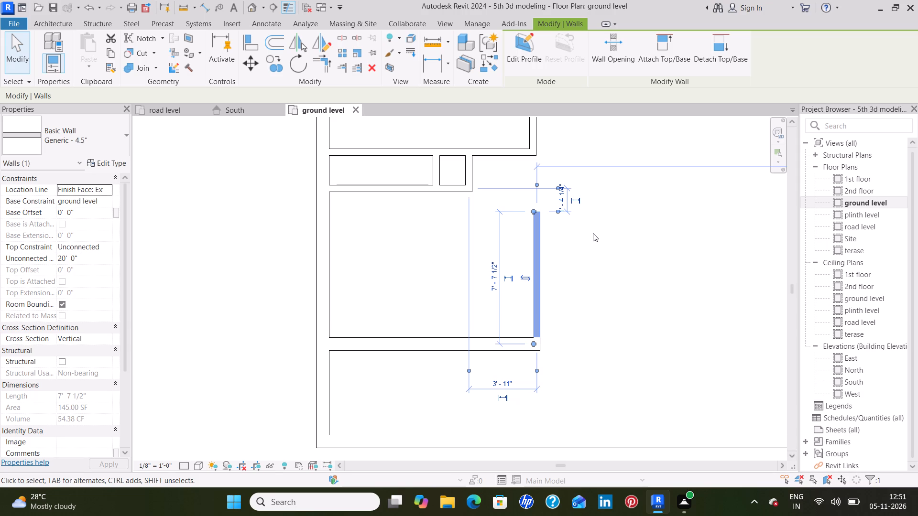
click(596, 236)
Align the vertical 4.5" partition's outer face with the outer face of the upper room's right partition.
click(537, 152)
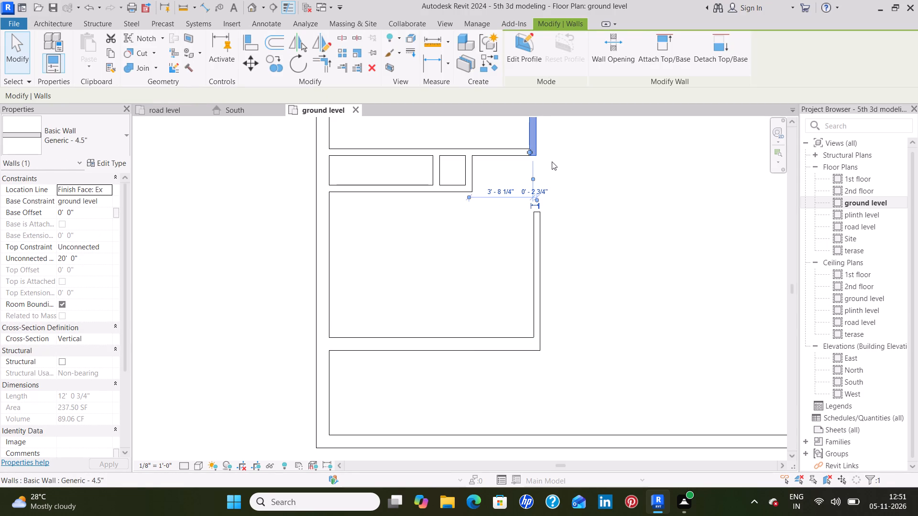
key(Escape)
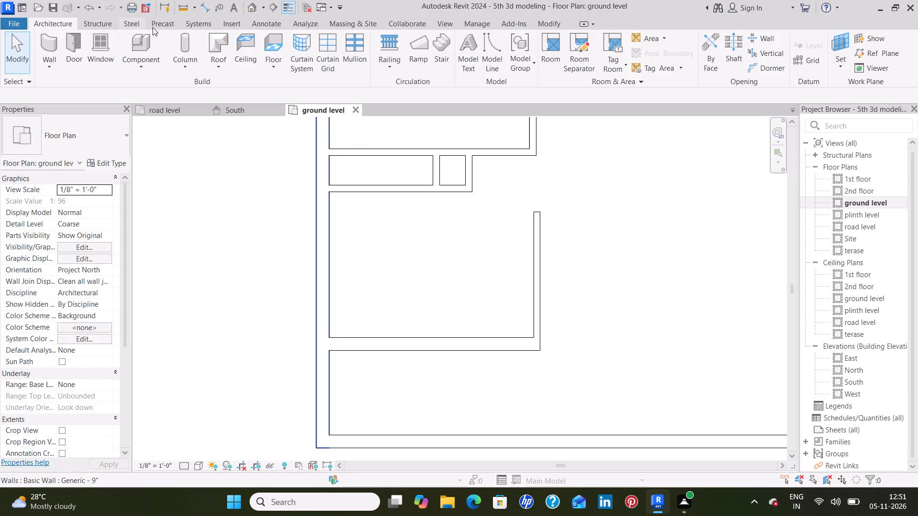
click(550, 21)
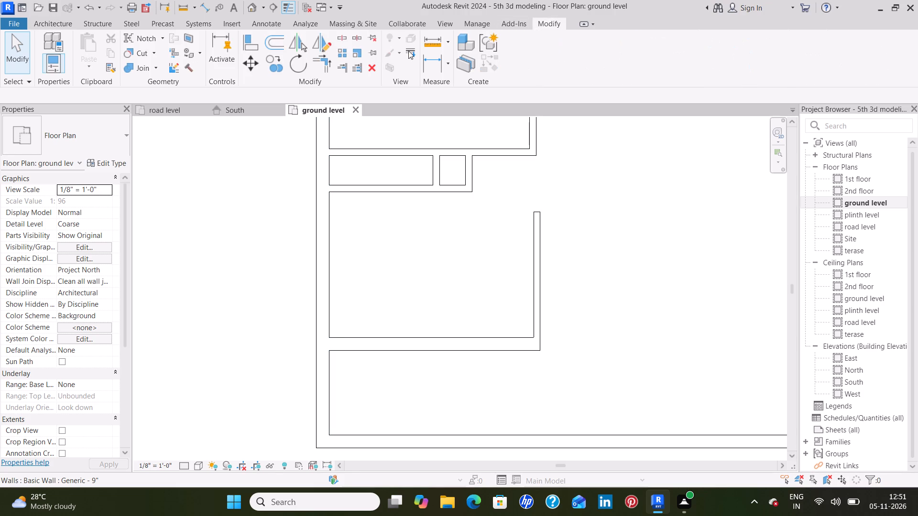
click(250, 45)
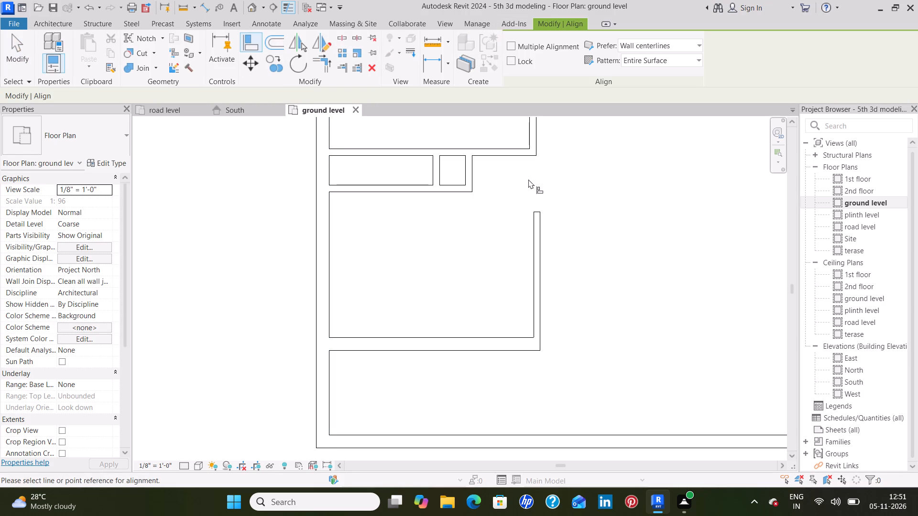
click(536, 151)
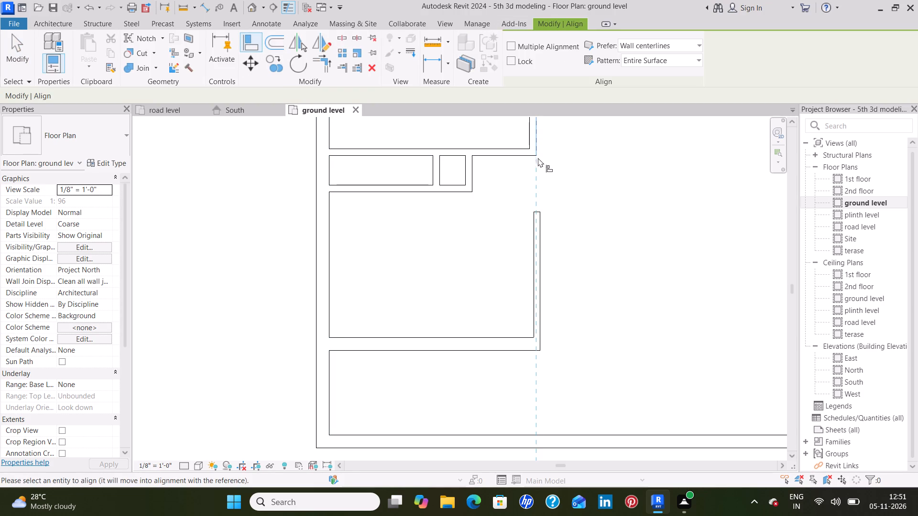
click(542, 246)
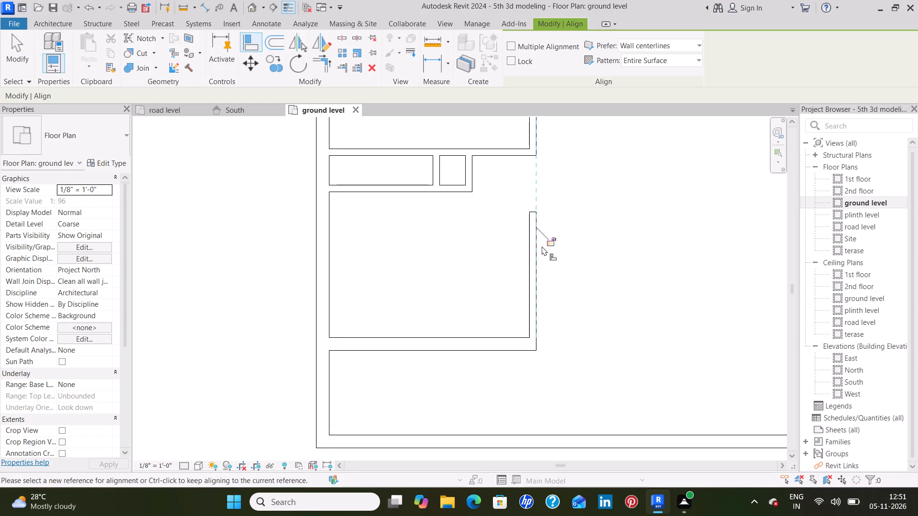
click(579, 216)
key(Escape)
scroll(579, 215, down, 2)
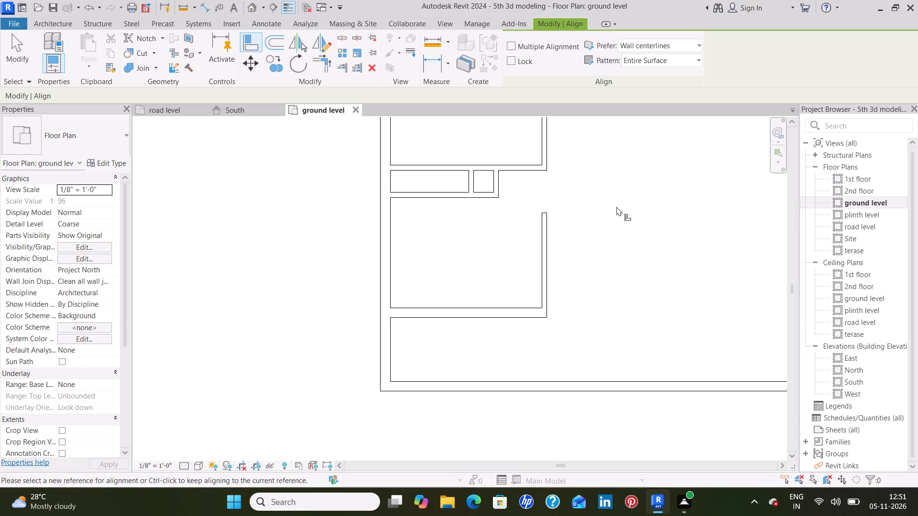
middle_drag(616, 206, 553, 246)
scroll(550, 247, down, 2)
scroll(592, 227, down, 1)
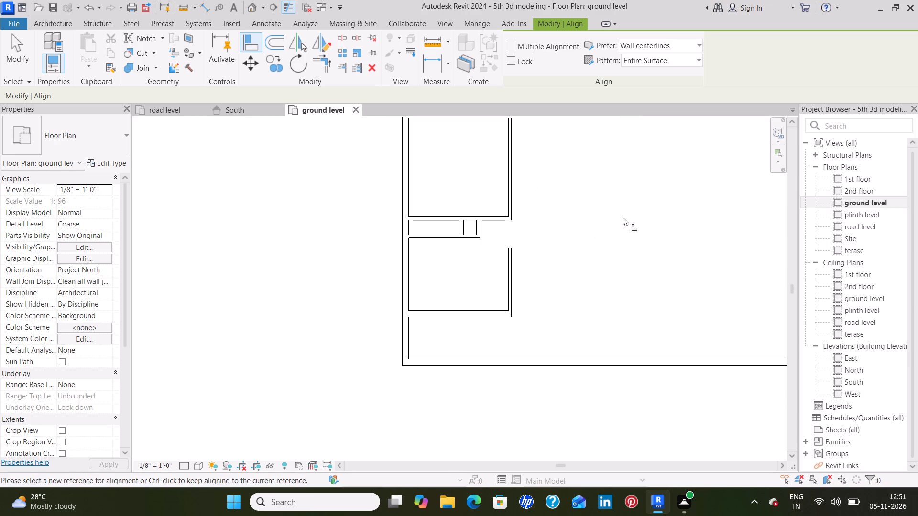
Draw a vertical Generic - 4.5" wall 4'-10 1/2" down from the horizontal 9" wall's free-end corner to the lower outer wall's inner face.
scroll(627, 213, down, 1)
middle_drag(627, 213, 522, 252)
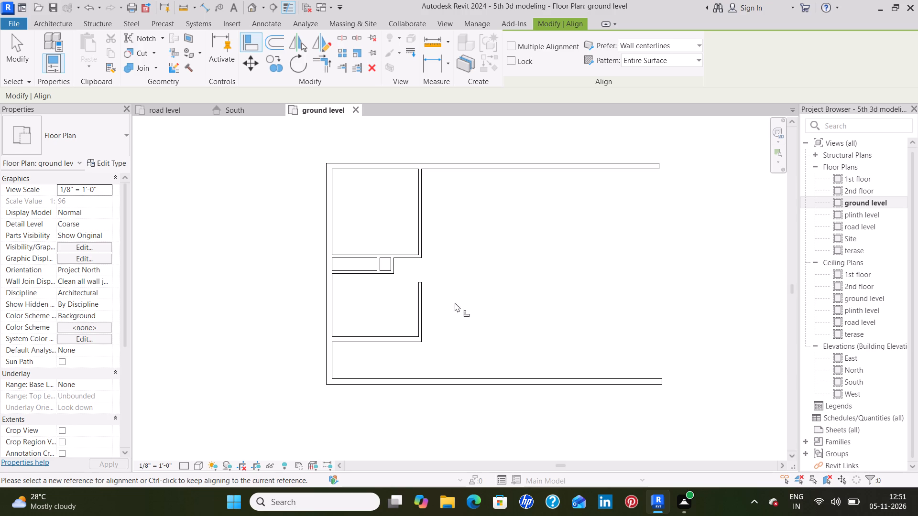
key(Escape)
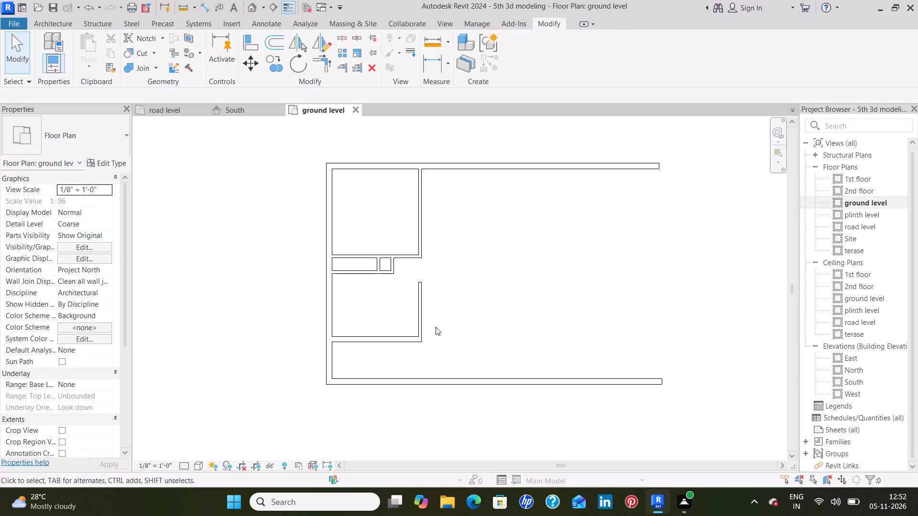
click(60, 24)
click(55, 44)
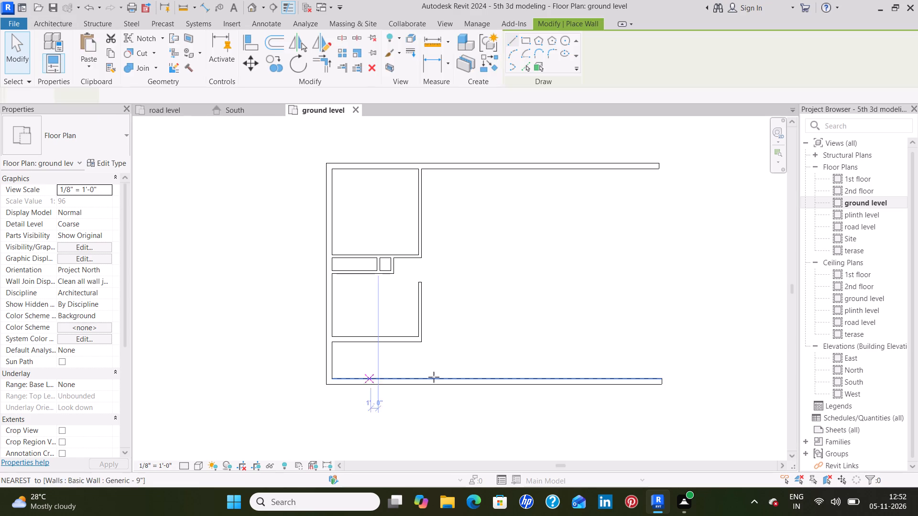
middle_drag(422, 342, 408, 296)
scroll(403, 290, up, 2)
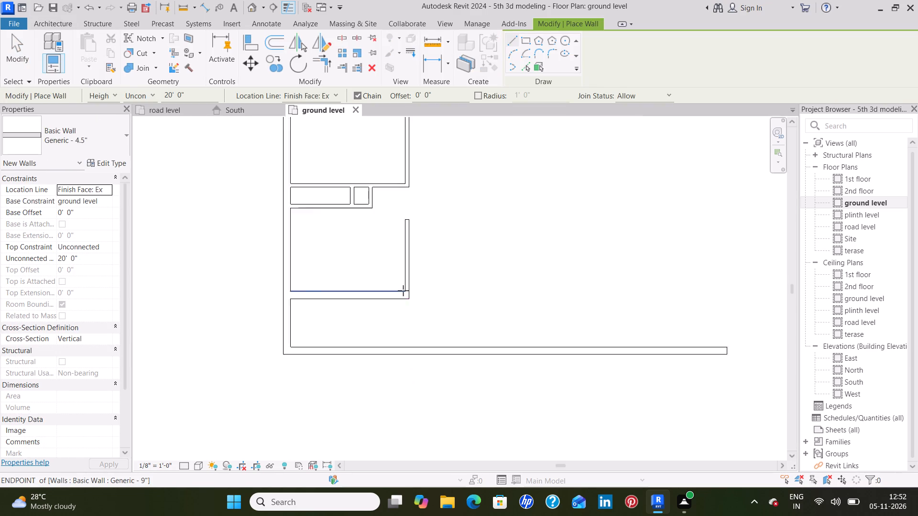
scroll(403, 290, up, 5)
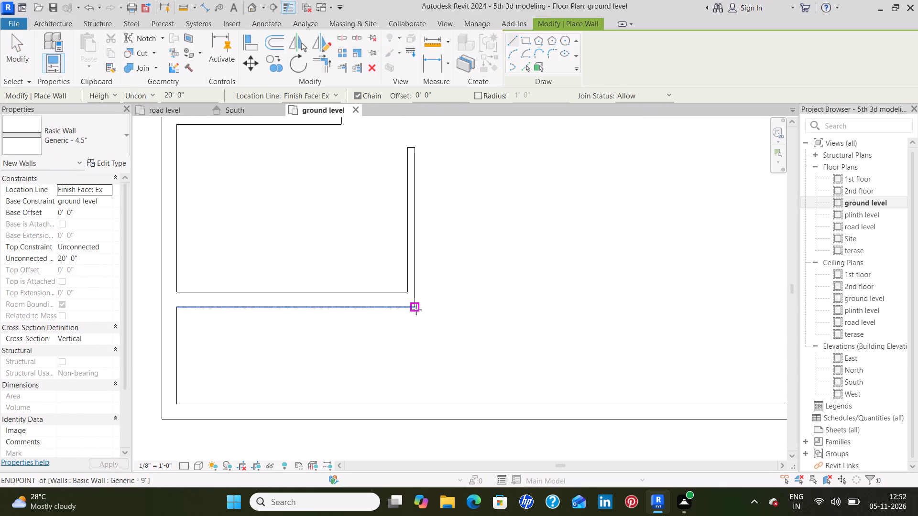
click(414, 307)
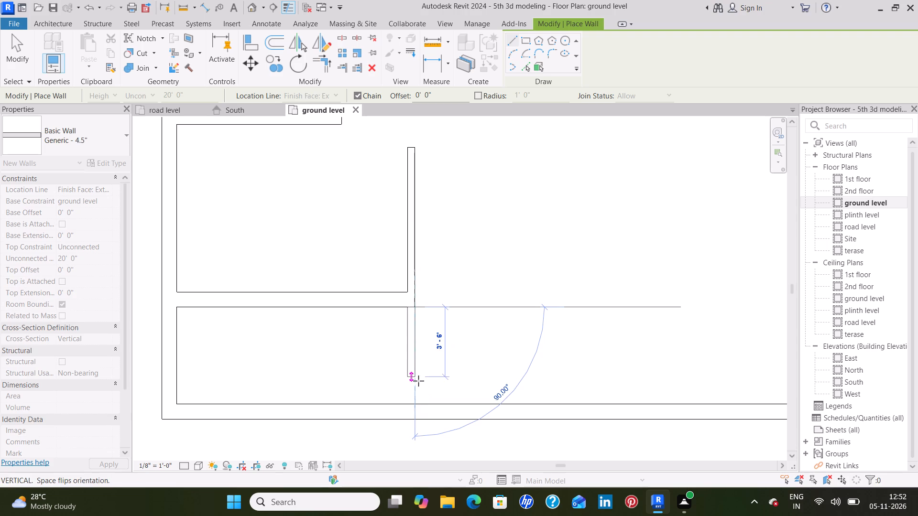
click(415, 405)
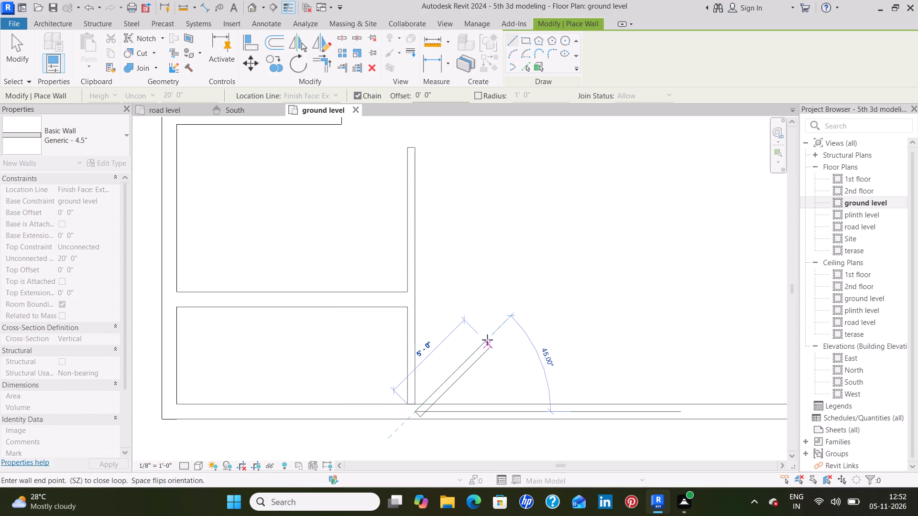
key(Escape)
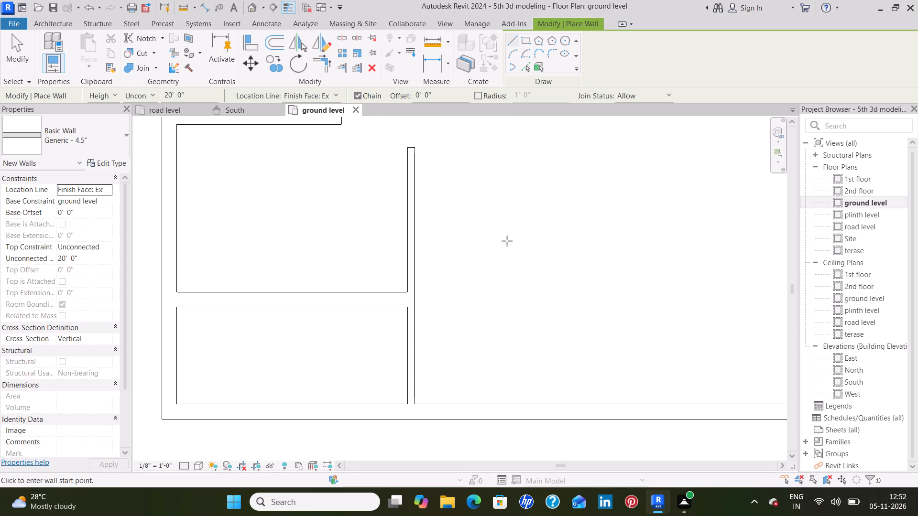
Draw Generic - 4.5" walls 1'-2" down from the small compartment's lower-right corner and 3'-3 3/4" across to the vertical partition's top end.
scroll(507, 240, down, 2)
middle_drag(497, 203, 509, 270)
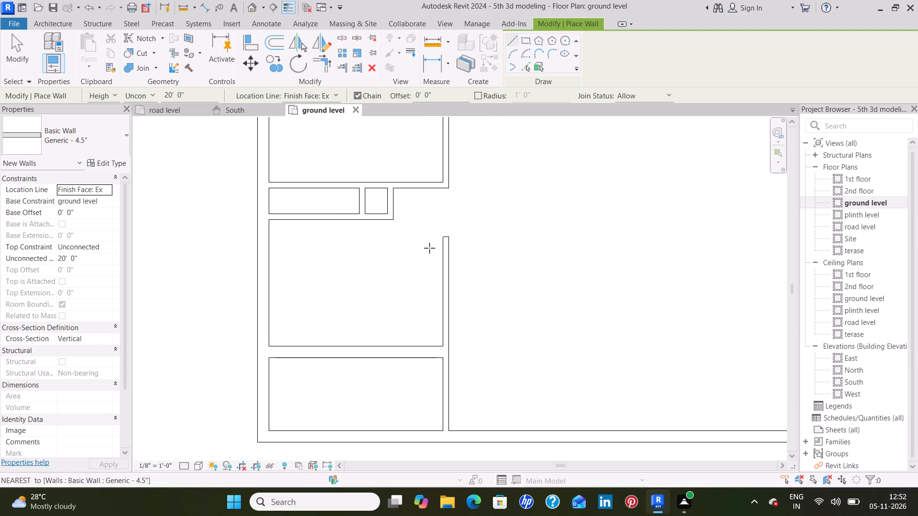
click(393, 221)
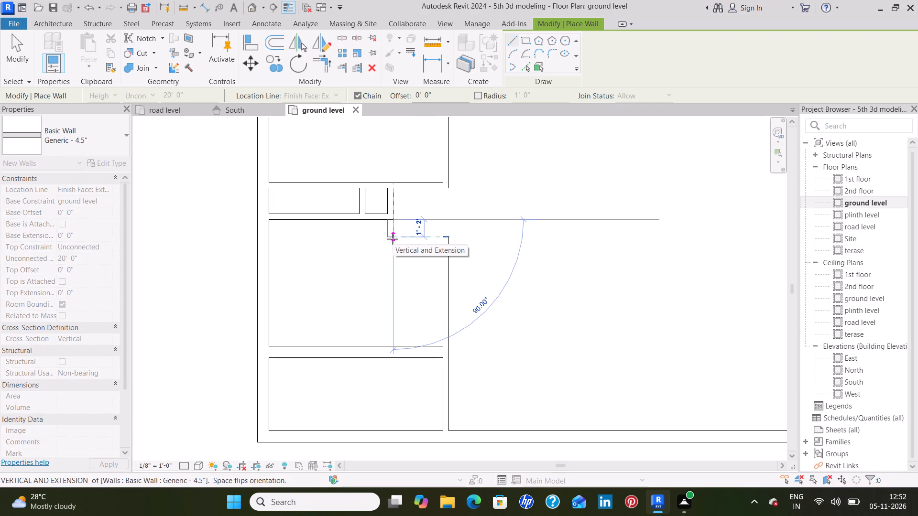
click(393, 239)
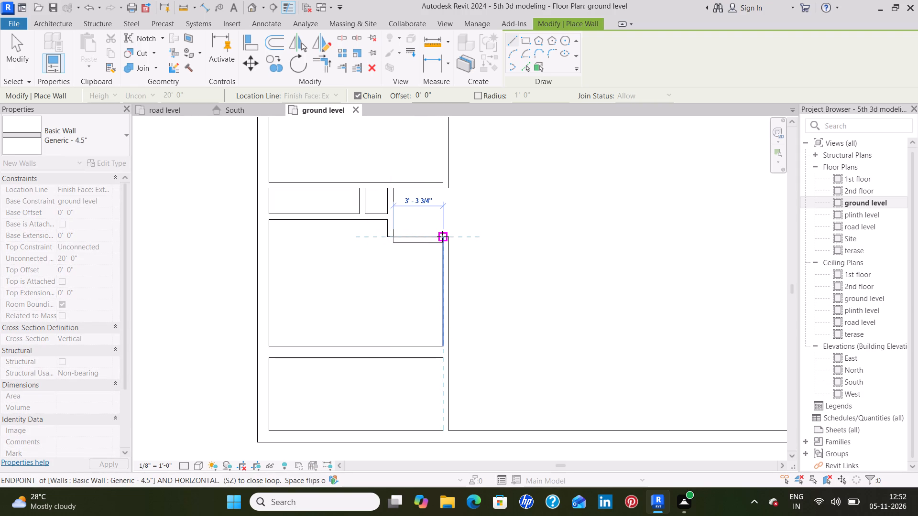
key(space)
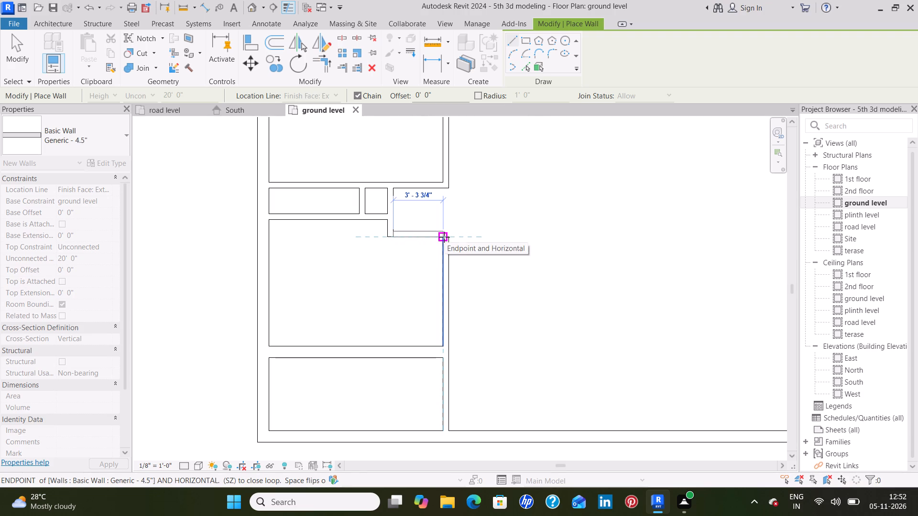
click(444, 237)
key(Escape)
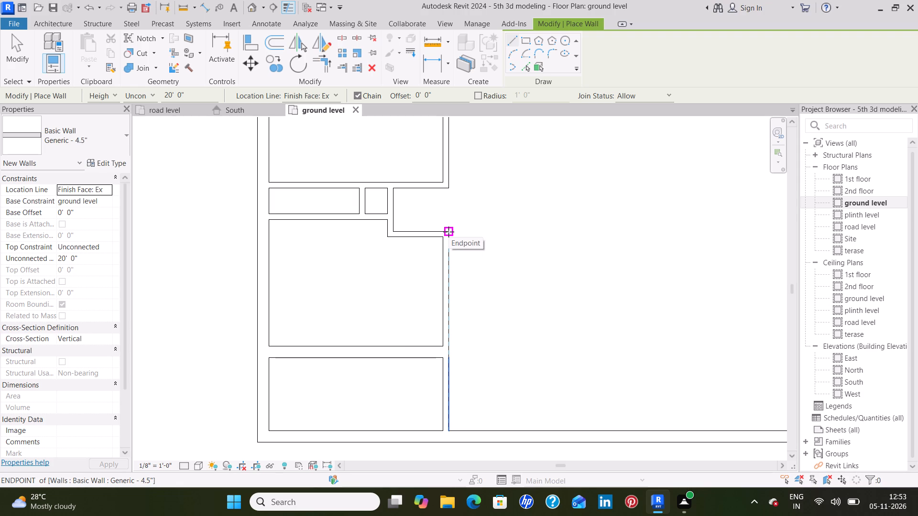
Draw Generic - 4.5" walls 11'-6" rightward from the vertical partition's outer top corner and 11'-6" down, outlining the adjoining room.
click(448, 232)
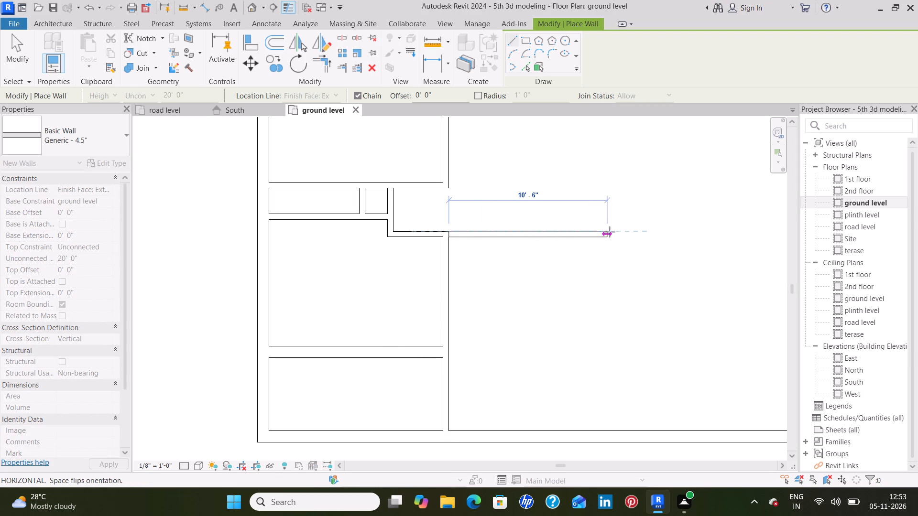
click(621, 232)
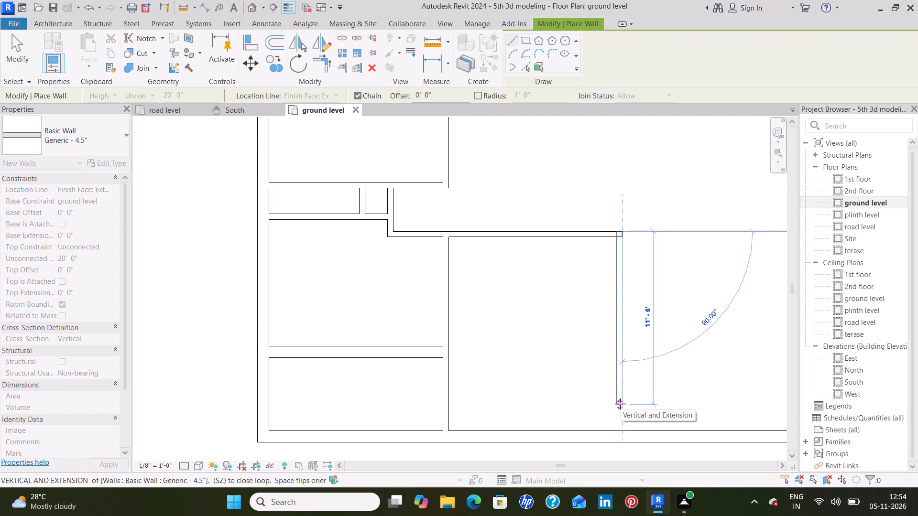
click(620, 404)
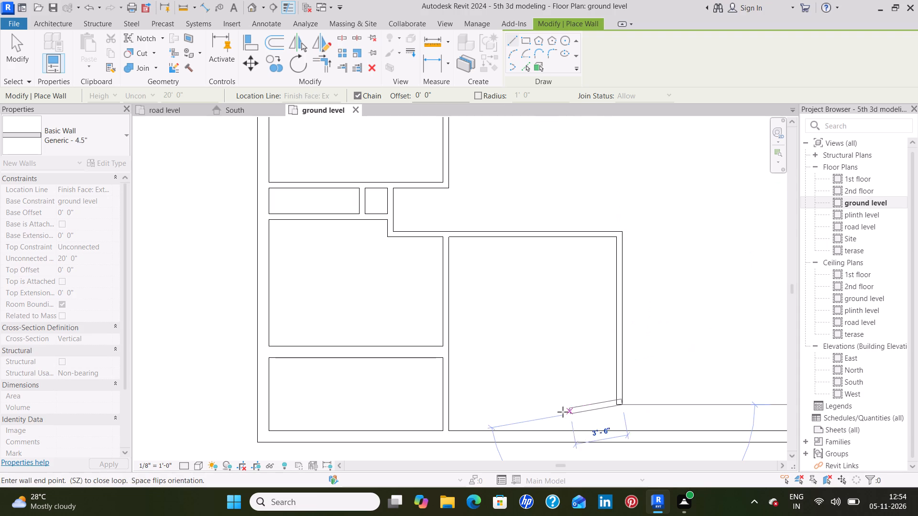
key(Escape)
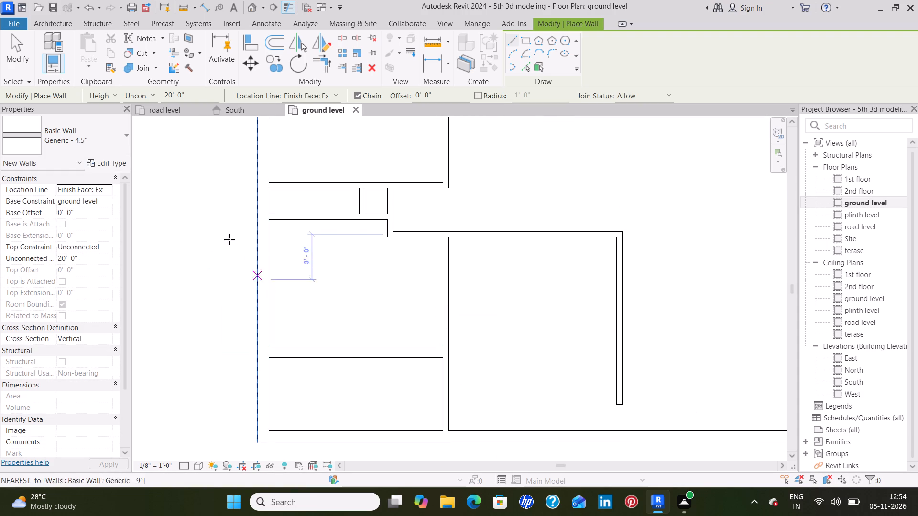
Close the new room's bottom with a Generic - 9" wall 11'-6" leftward to the vertical partition, its thickness outside the room.
click(87, 140)
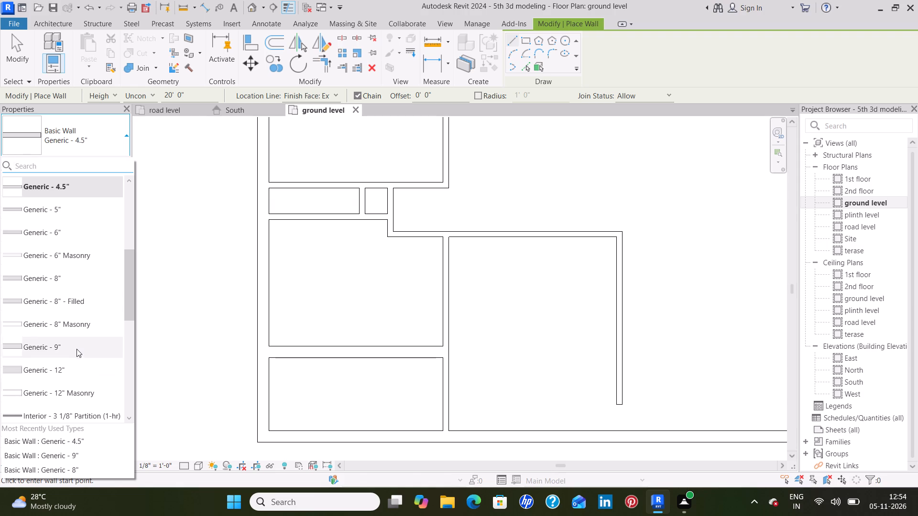
click(76, 347)
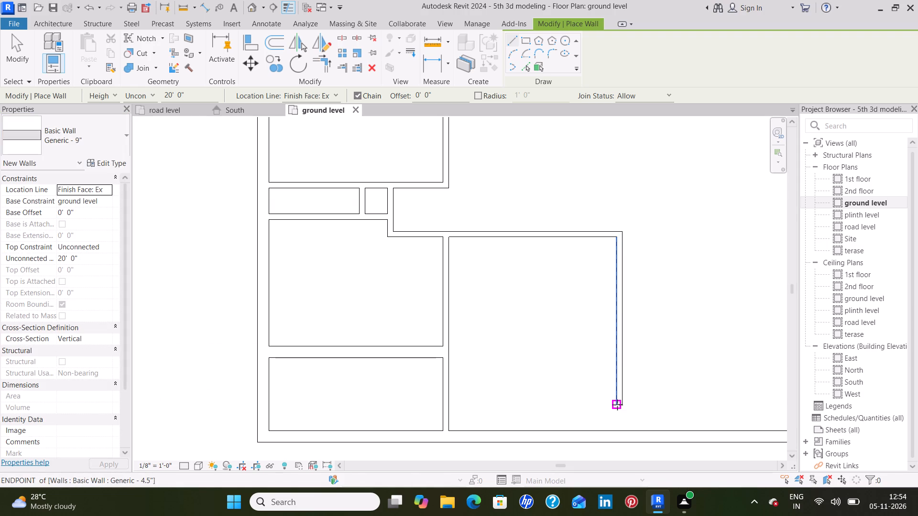
click(617, 405)
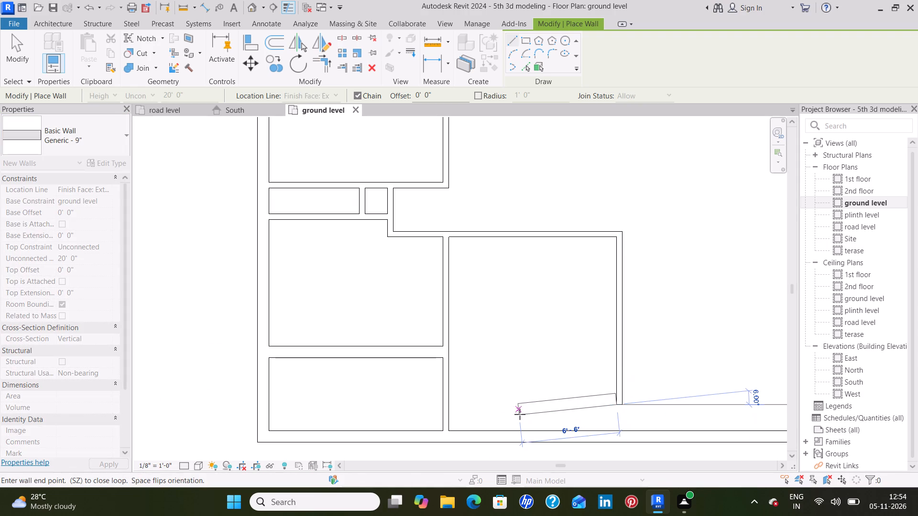
key(space)
key(Escape)
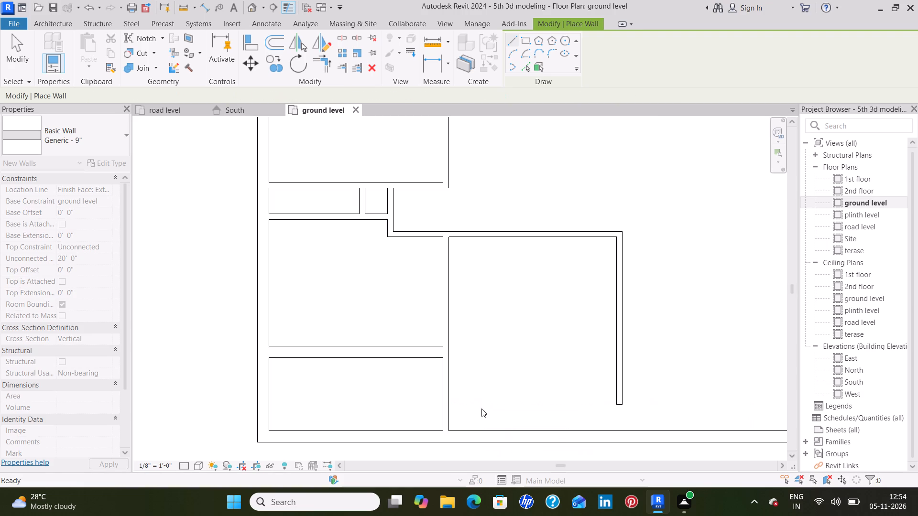
click(623, 404)
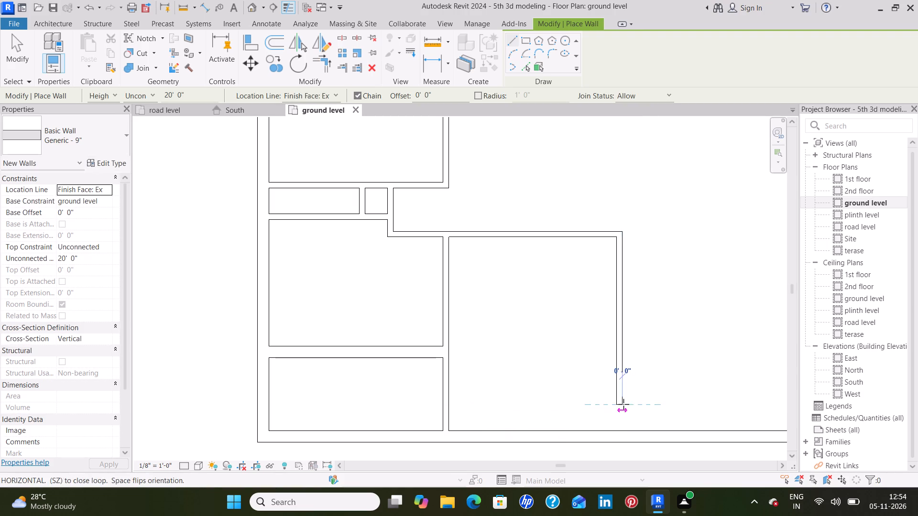
key(space)
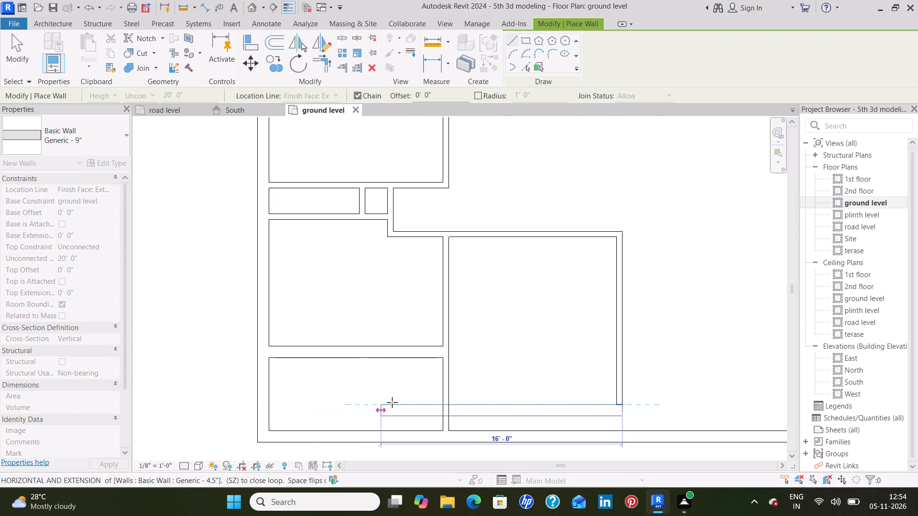
click(451, 406)
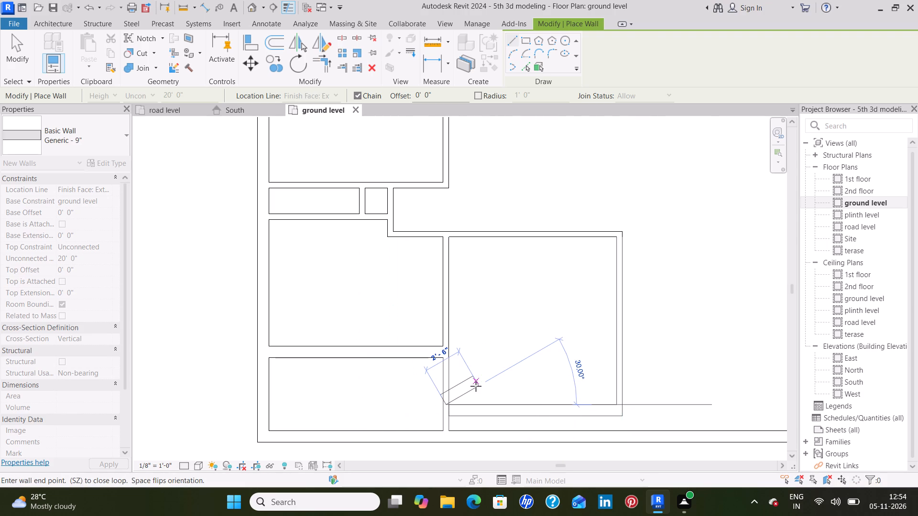
key(Escape)
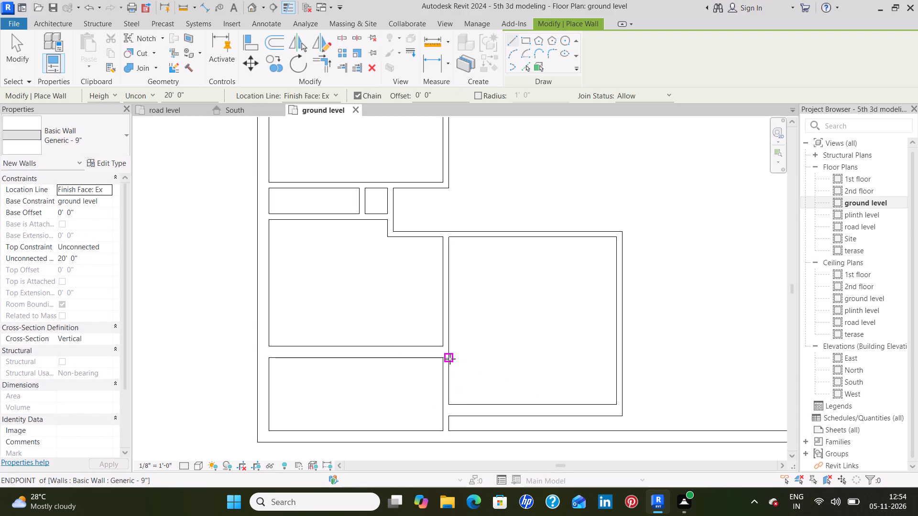
Draw a vertical Generic - 9" wall 3'-10 1/2" down from the existing 9" wall's free-end corner to the new bottom wall's outer corner.
scroll(449, 359, up, 4)
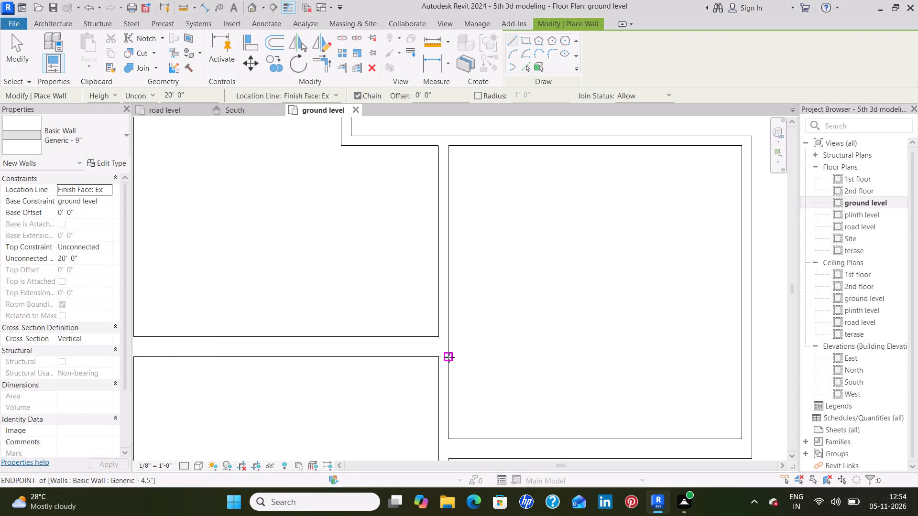
click(448, 356)
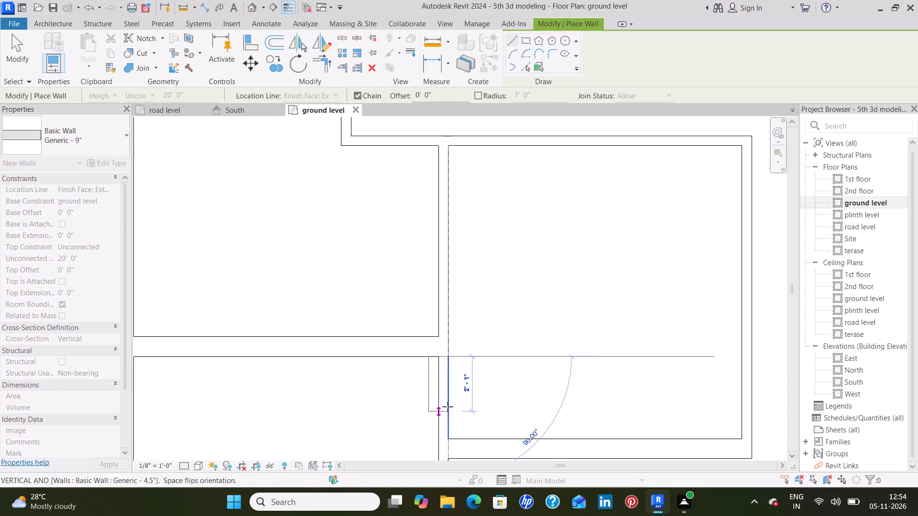
middle_drag(448, 407, 448, 269)
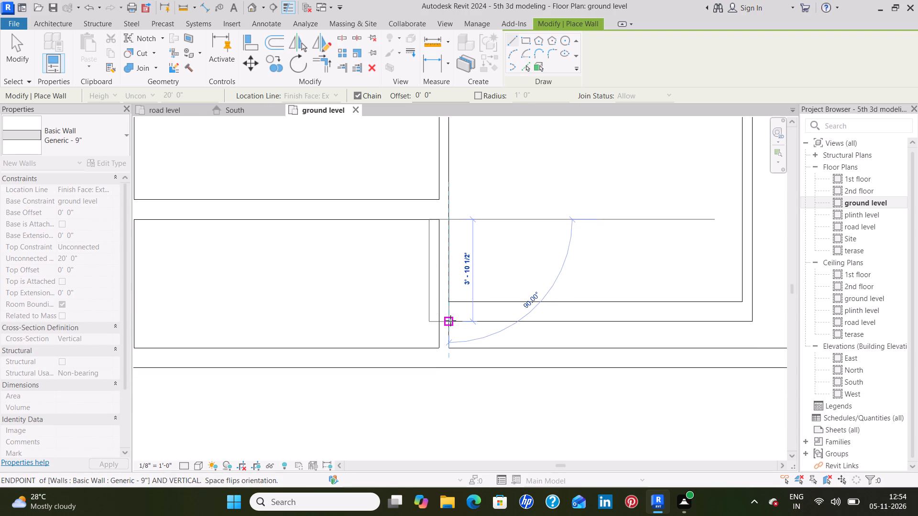
click(450, 321)
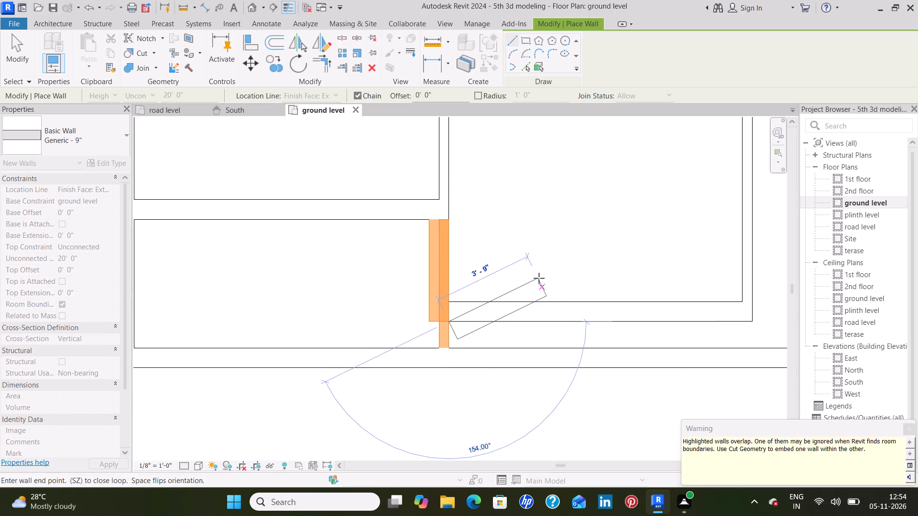
key(Escape)
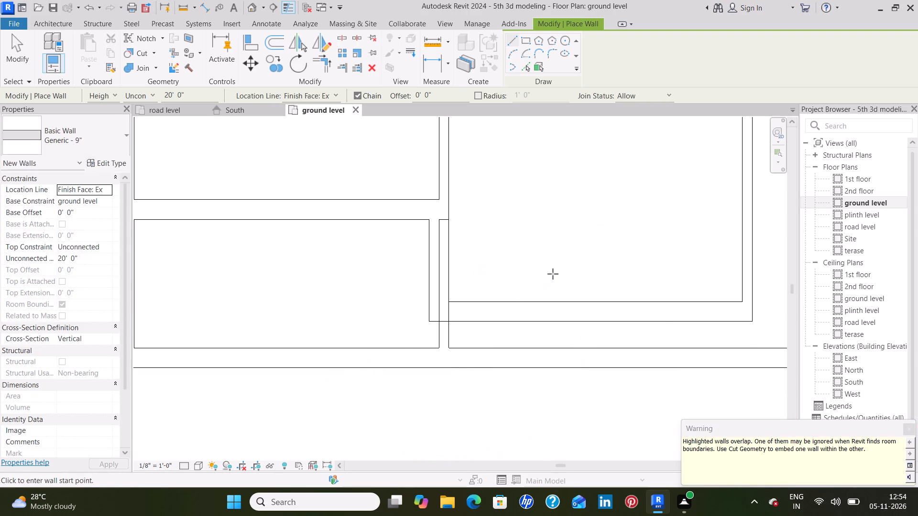
key(Escape)
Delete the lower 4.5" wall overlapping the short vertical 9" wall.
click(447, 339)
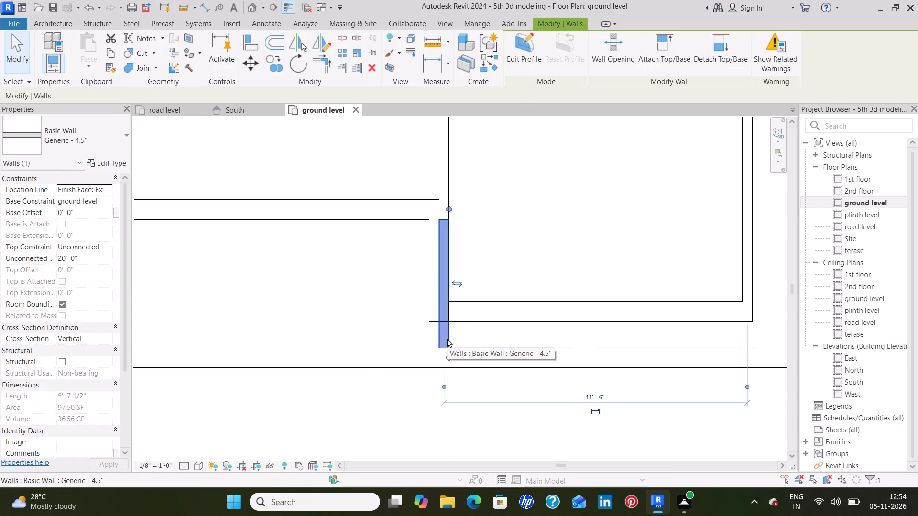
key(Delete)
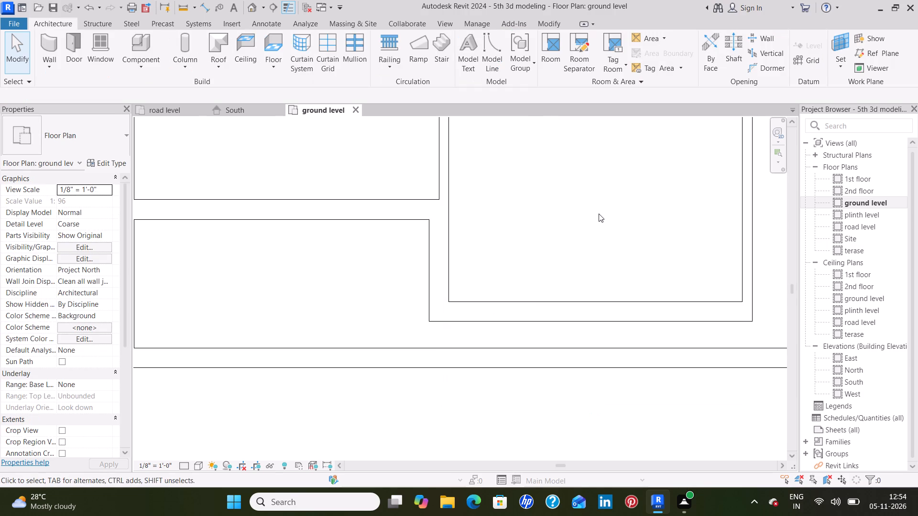
Measure the newly enclosed room's width from the vertical partition to the opposite wall, and its height between the top and bottom walls' inner faces.
scroll(599, 214, down, 3)
middle_drag(601, 211, 522, 295)
scroll(514, 304, down, 1)
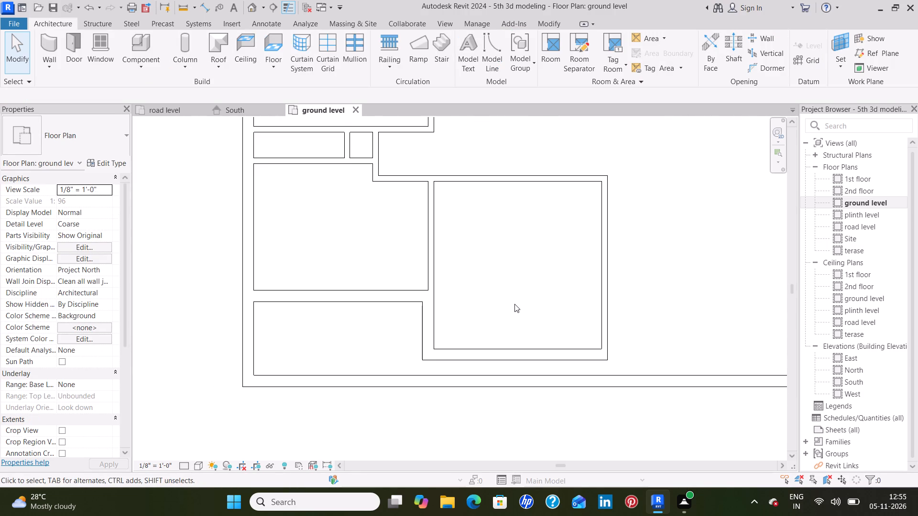
middle_drag(534, 277, 487, 343)
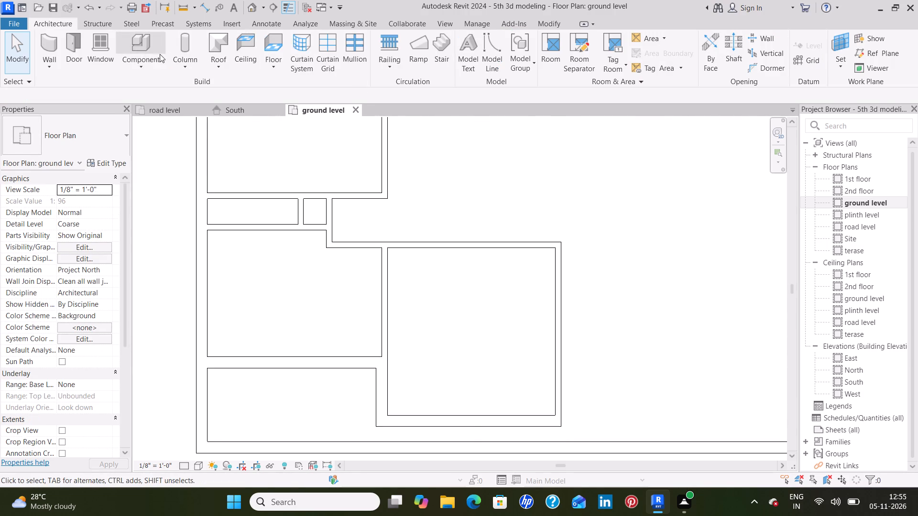
click(184, 4)
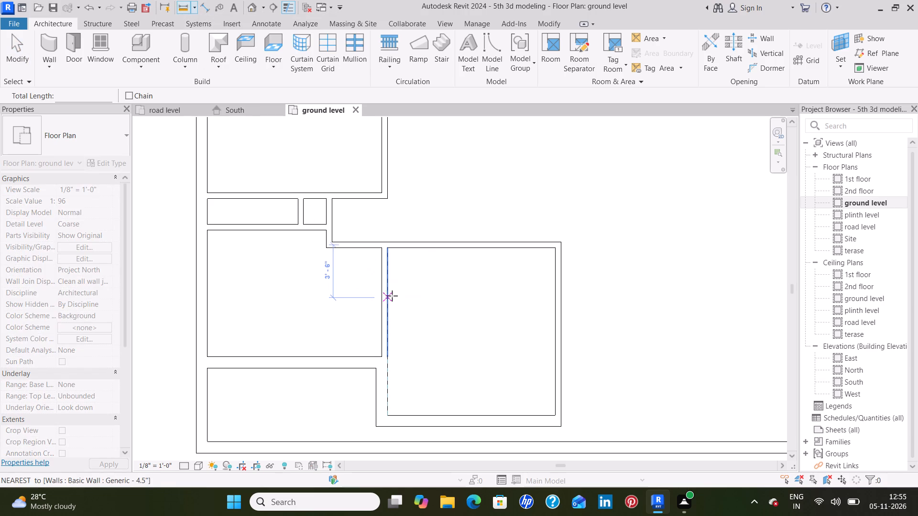
click(389, 294)
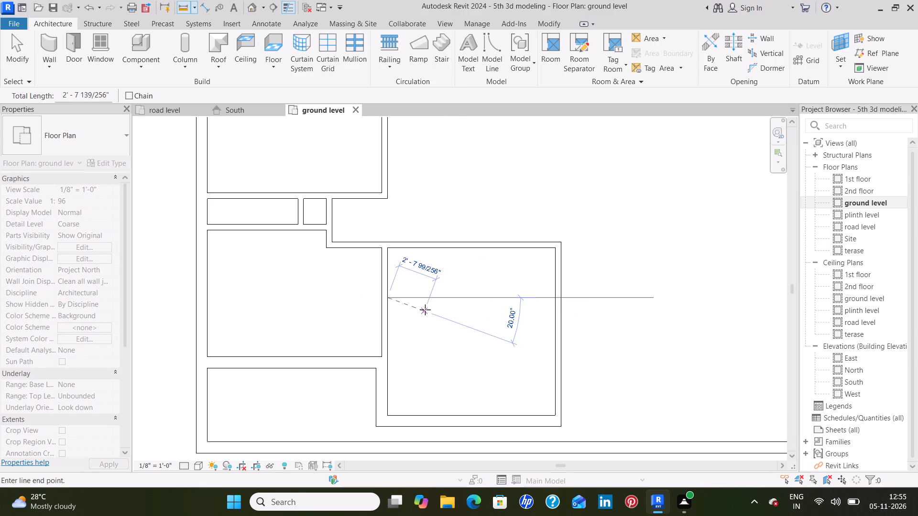
click(557, 297)
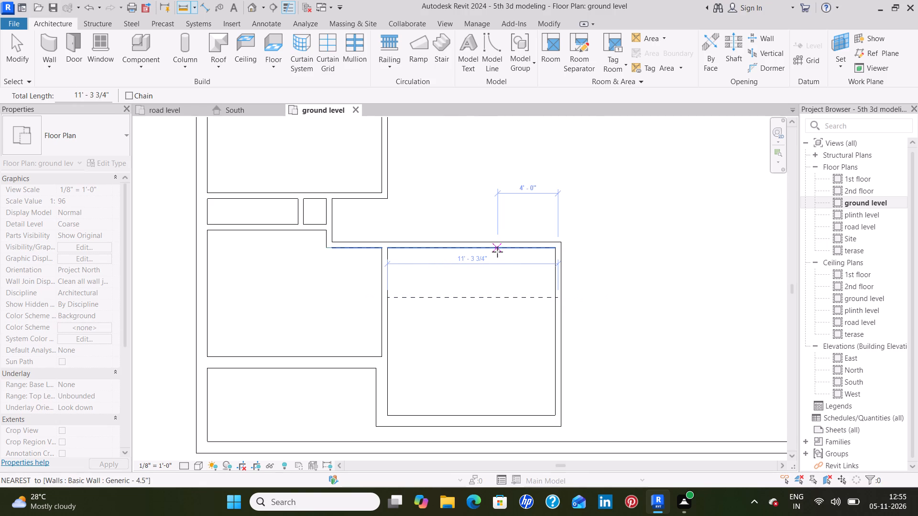
click(498, 247)
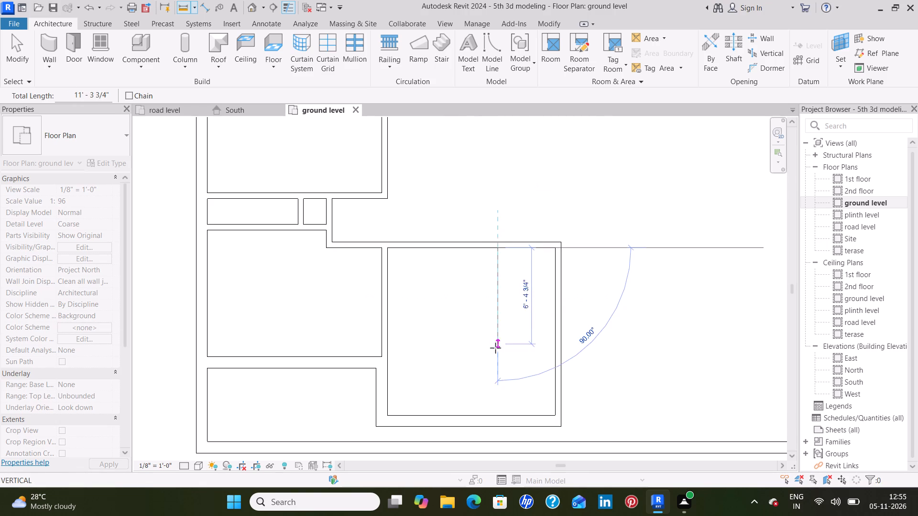
click(496, 412)
key(Escape)
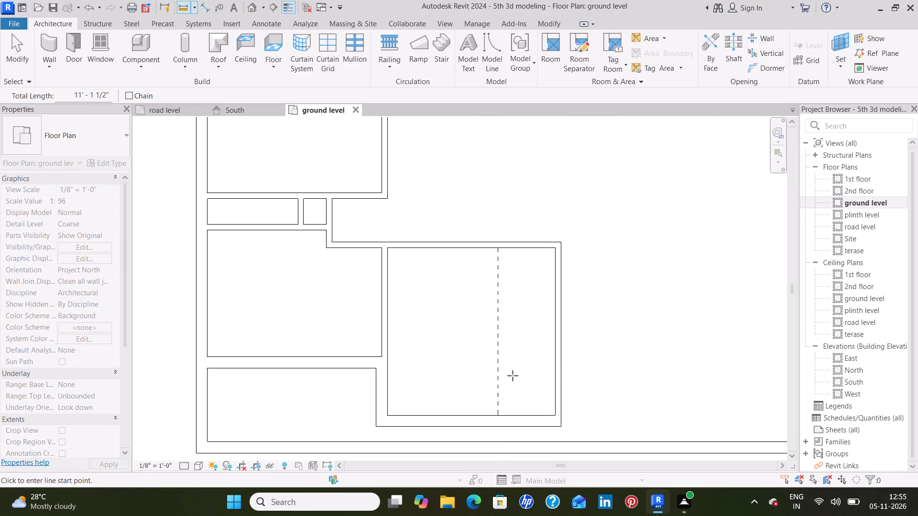
key(Escape)
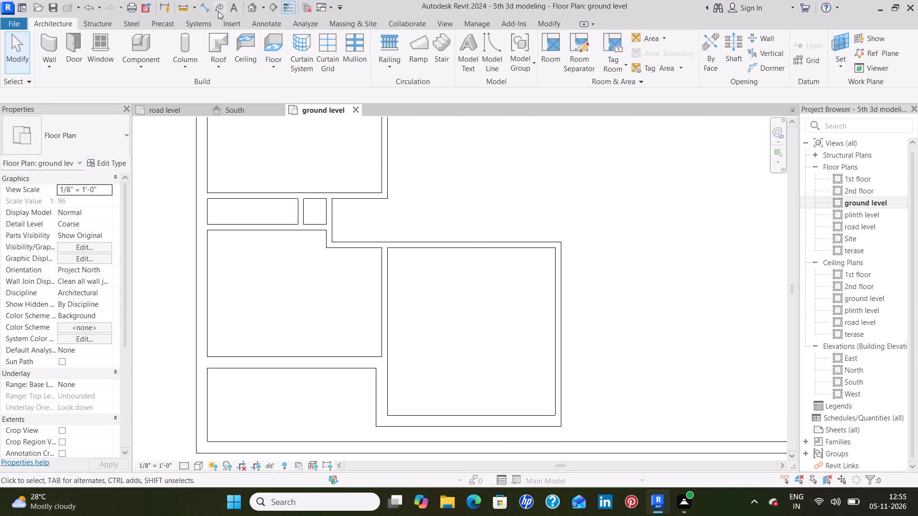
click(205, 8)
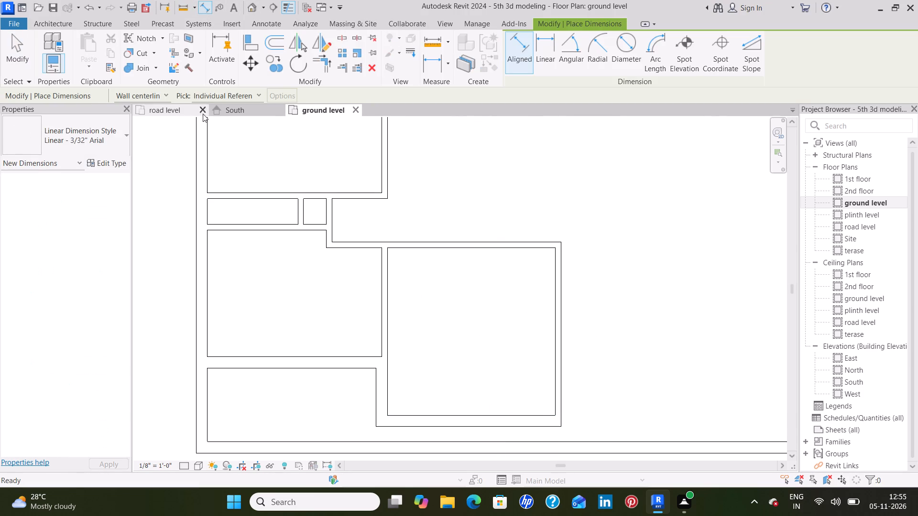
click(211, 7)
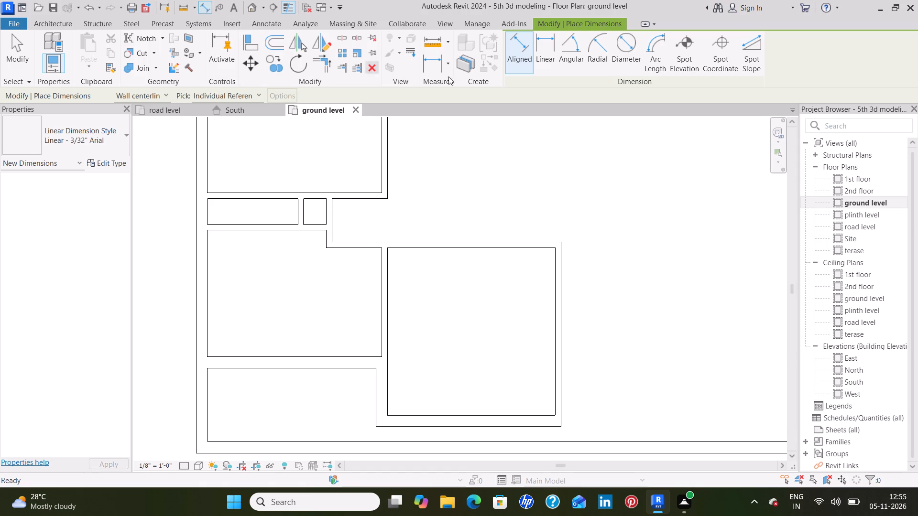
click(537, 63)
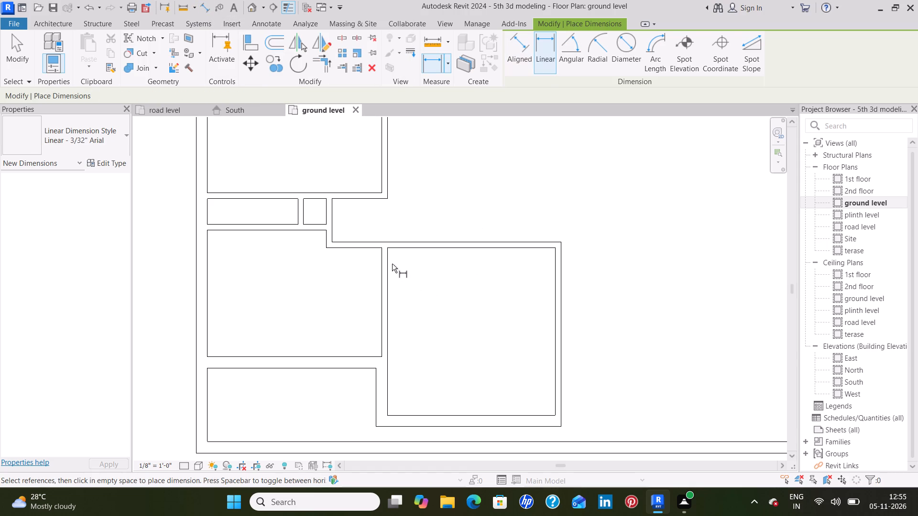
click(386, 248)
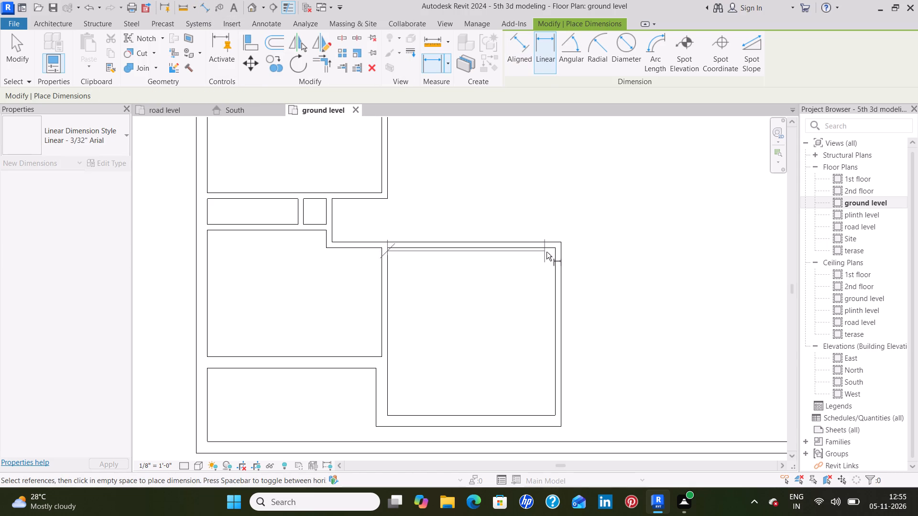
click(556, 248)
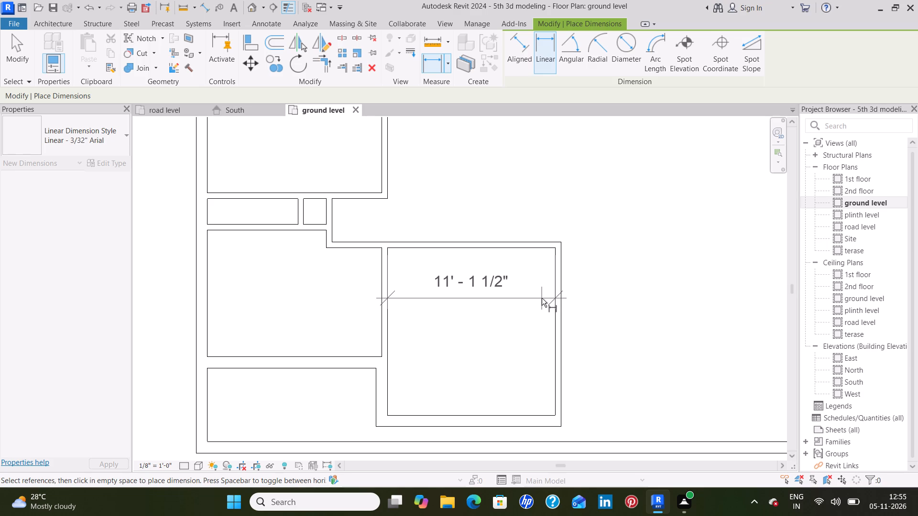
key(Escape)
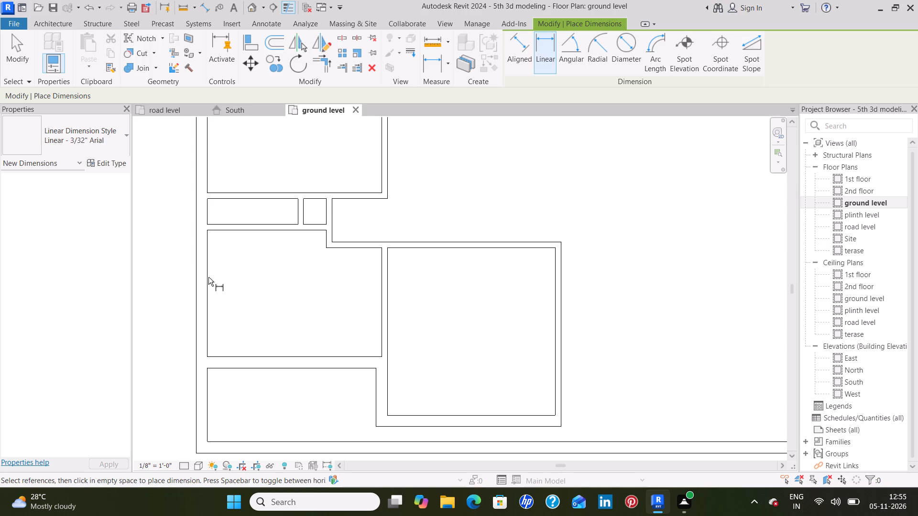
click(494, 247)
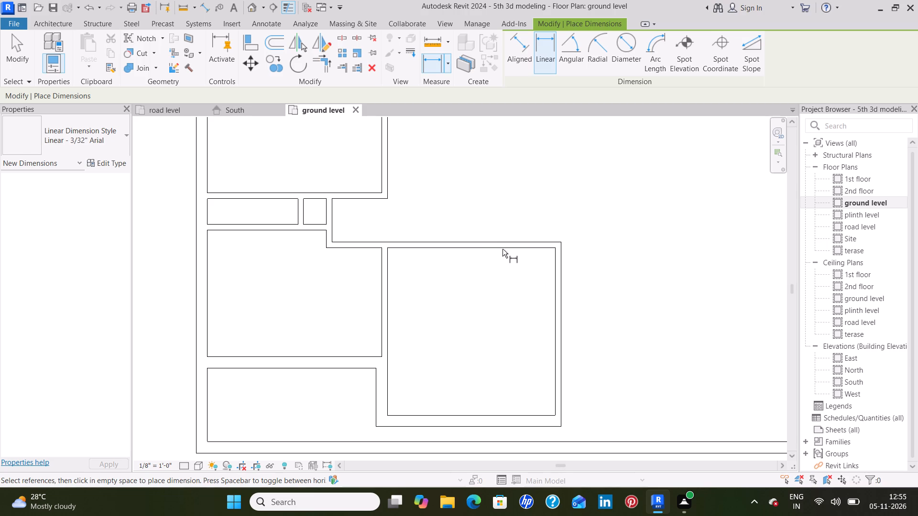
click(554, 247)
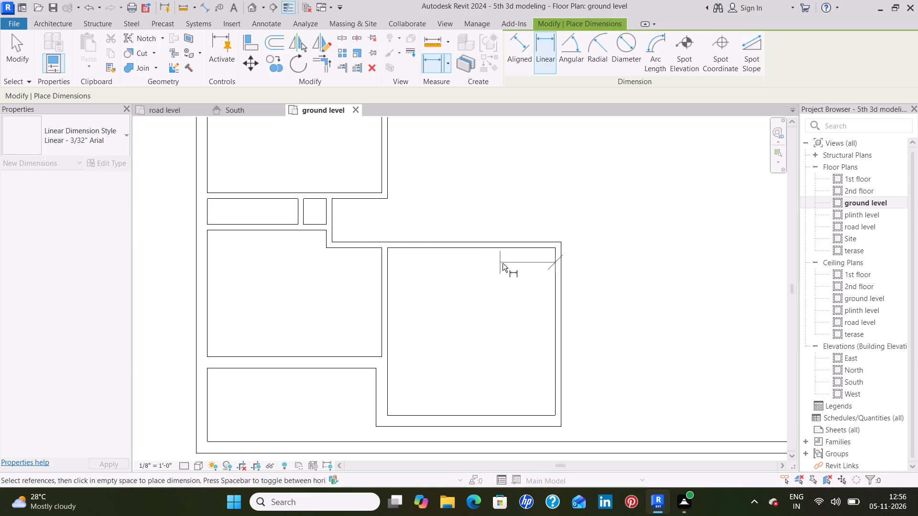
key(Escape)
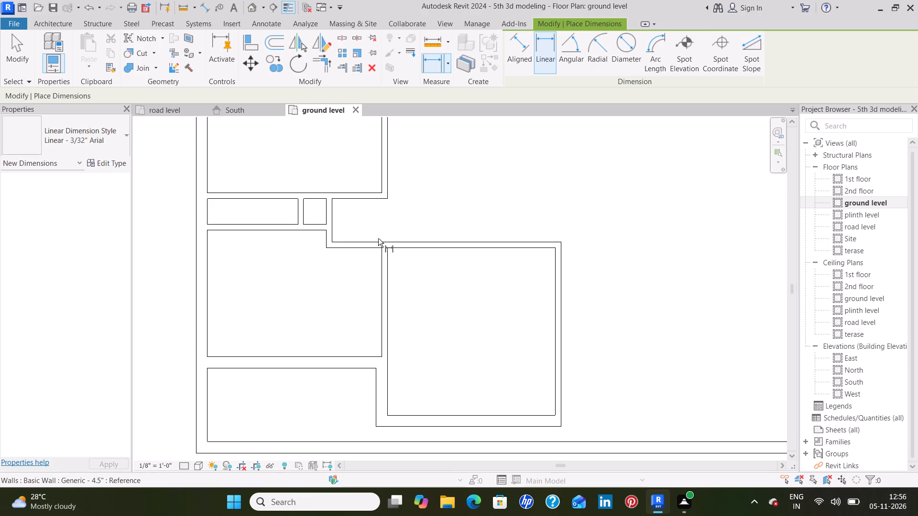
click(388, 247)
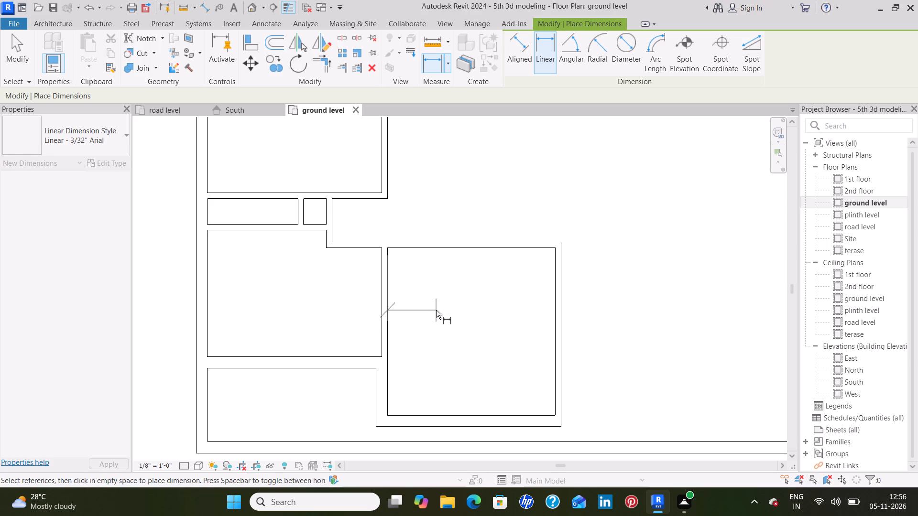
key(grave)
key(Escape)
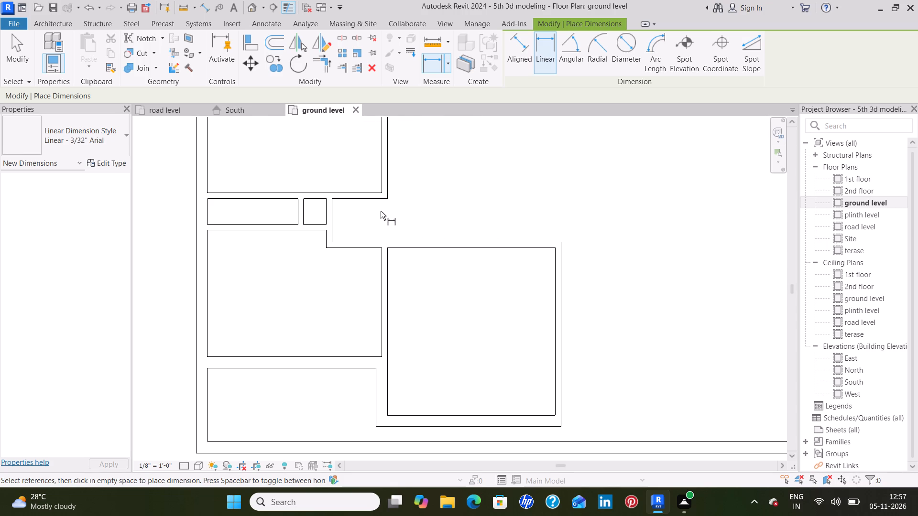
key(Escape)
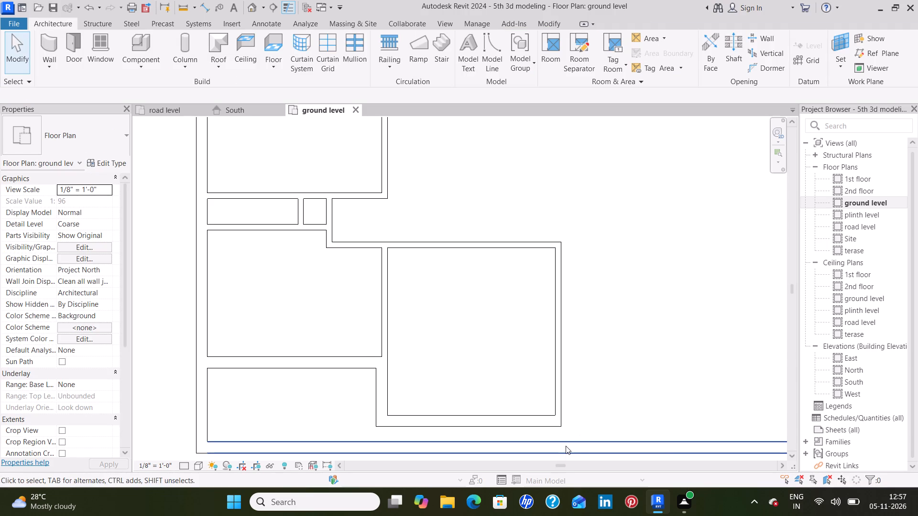
Draw a Generic - 4.5" wall 1'-8" rightward from the new room's outer top corner, continuing the line of its top wall.
middle_drag(634, 389, 598, 398)
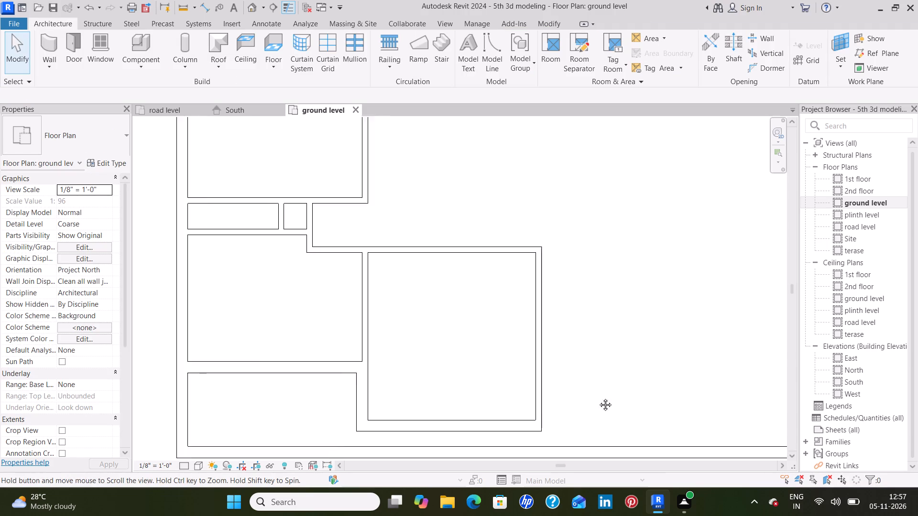
middle_drag(598, 398, 531, 406)
scroll(510, 396, down, 3)
middle_drag(589, 349, 559, 363)
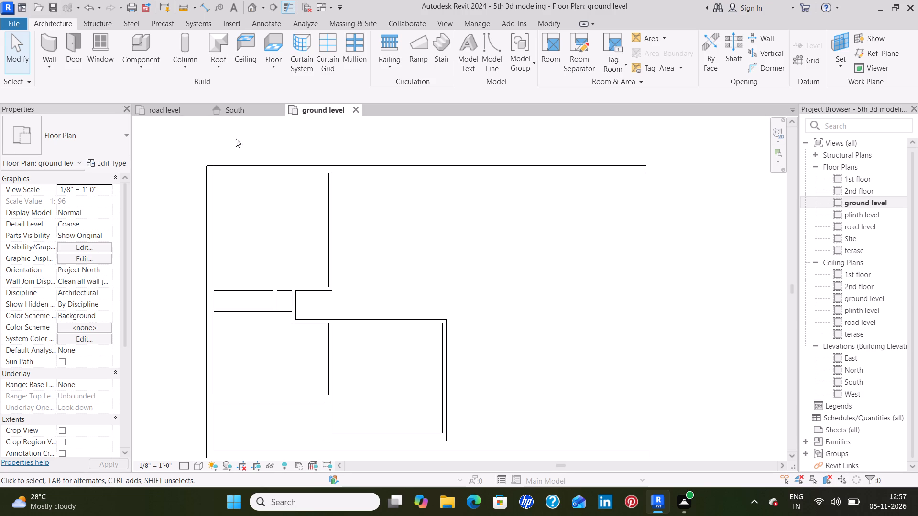
click(43, 35)
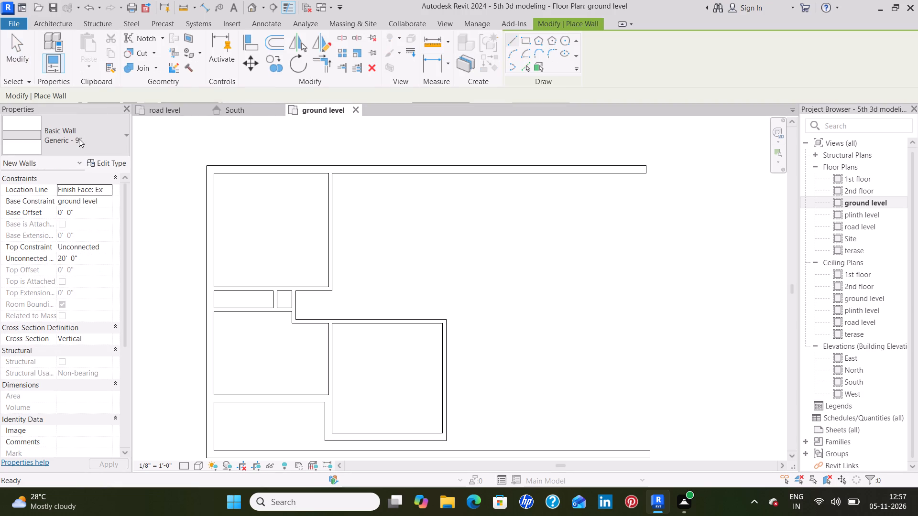
click(88, 136)
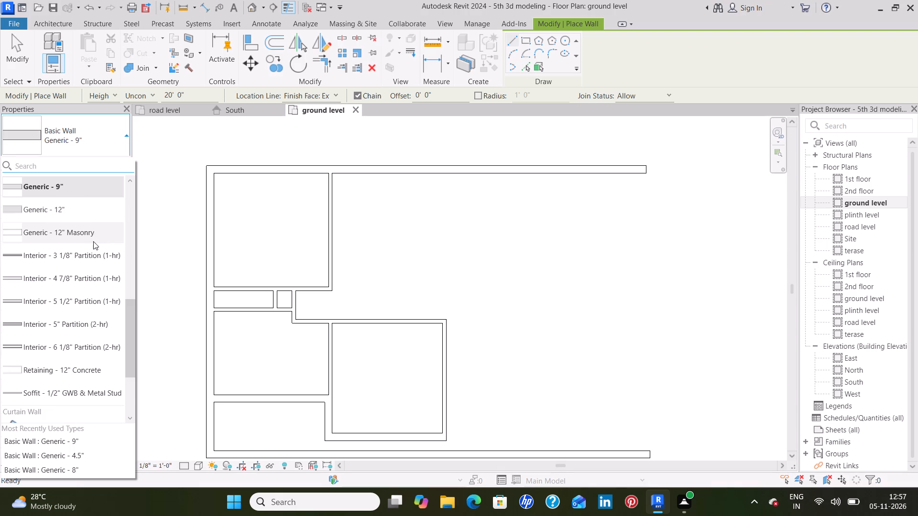
scroll(93, 241, up, 4)
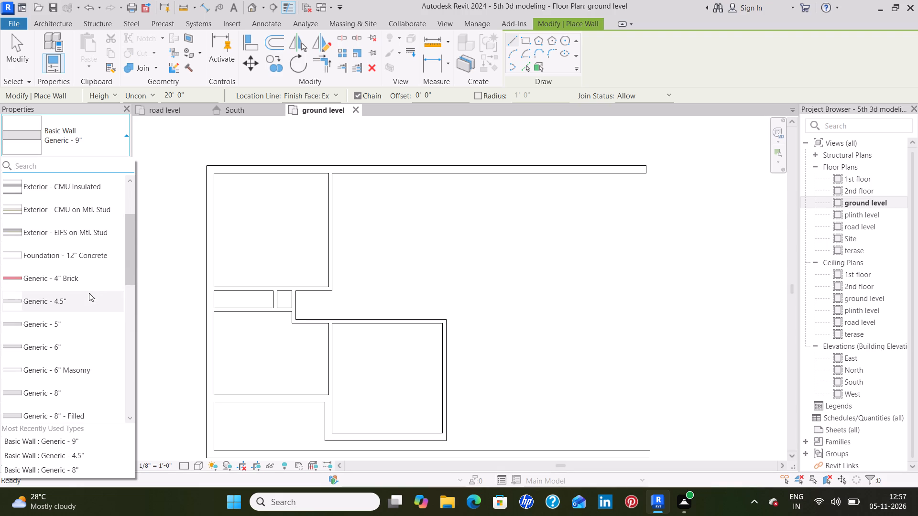
click(89, 298)
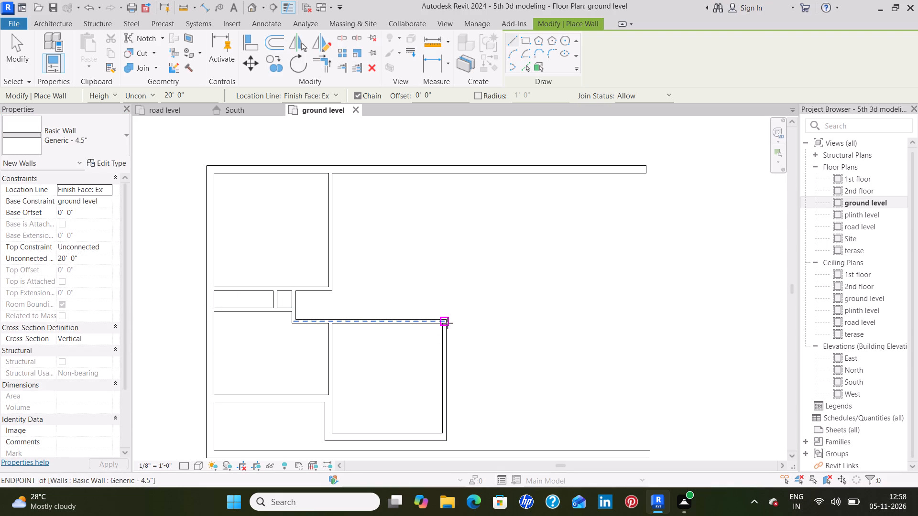
scroll(448, 323, up, 8)
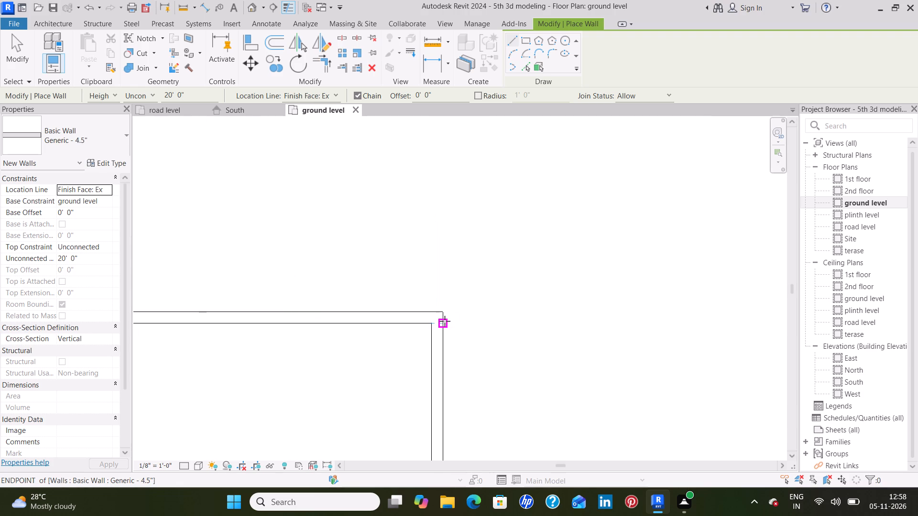
click(445, 311)
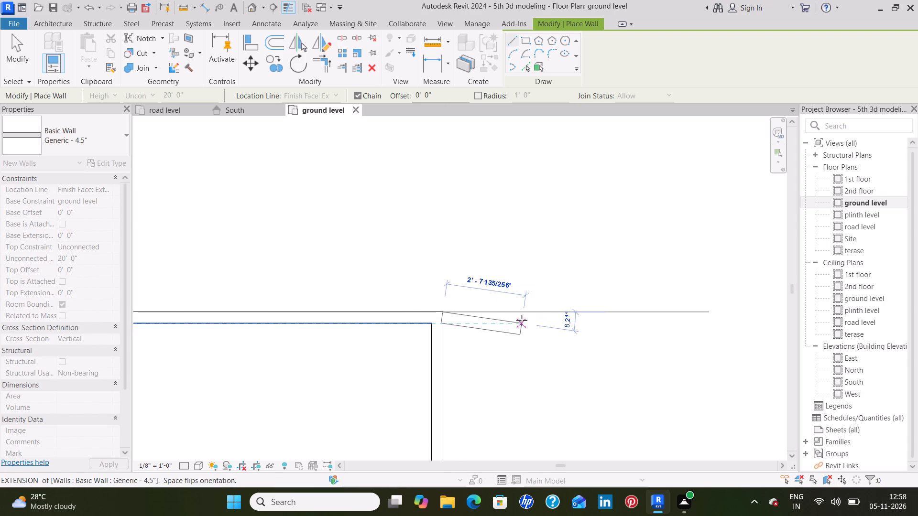
click(494, 314)
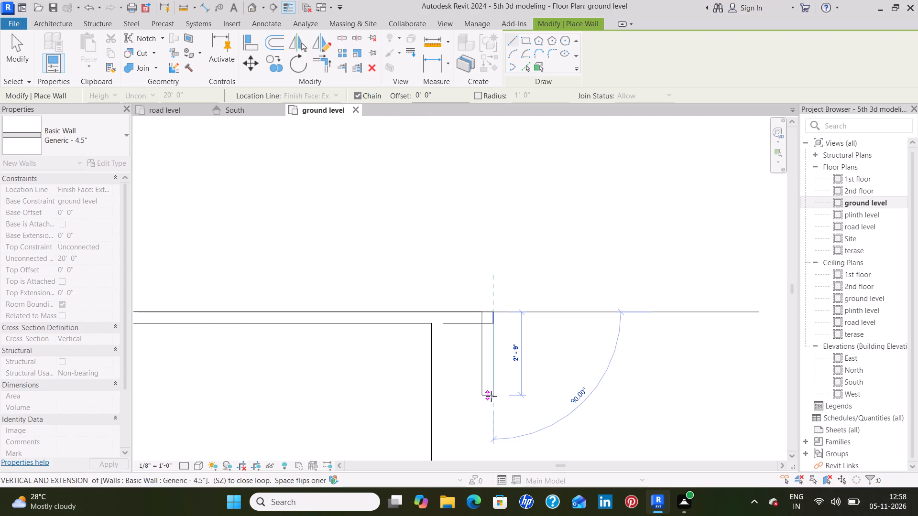
Continue the 4.5" wall 6'-6" down with its thickness outside, and 1'-8" leftward to the room's vertical wall, enclosing a narrow space.
middle_drag(491, 354, 491, 278)
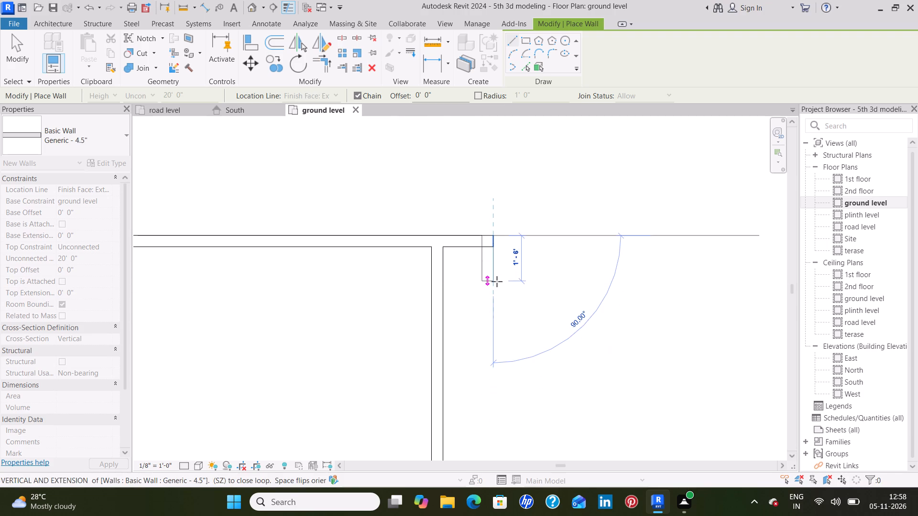
key(space)
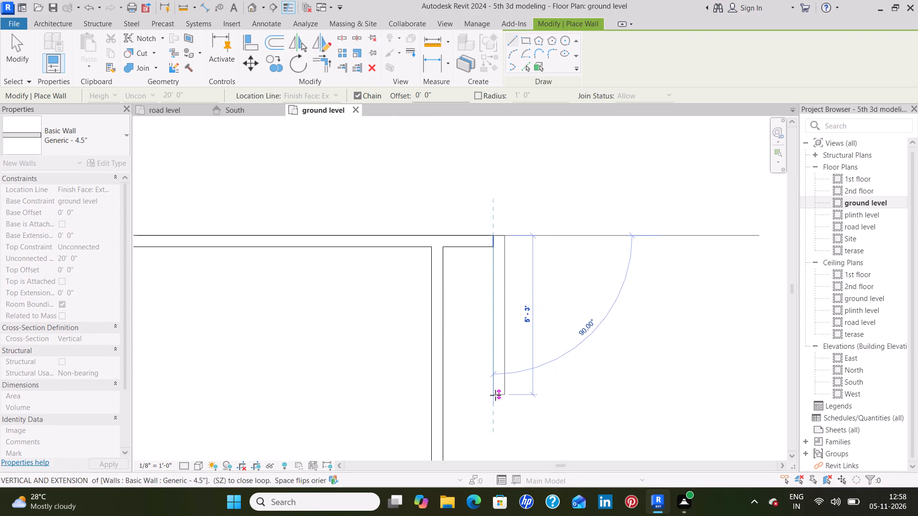
middle_drag(496, 393, 503, 292)
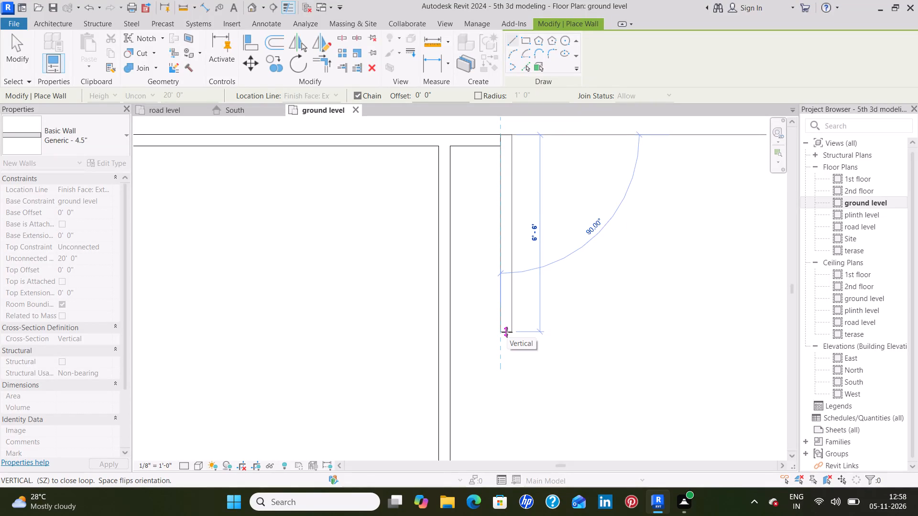
click(507, 332)
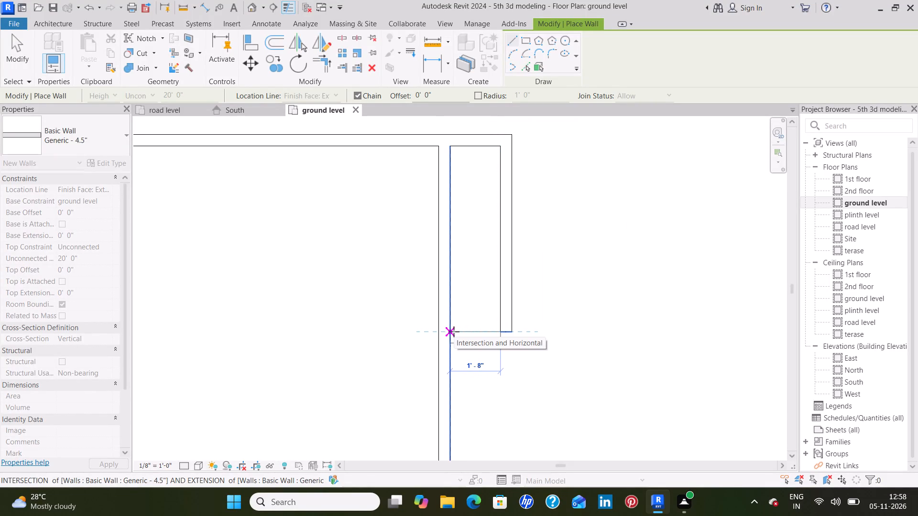
click(454, 332)
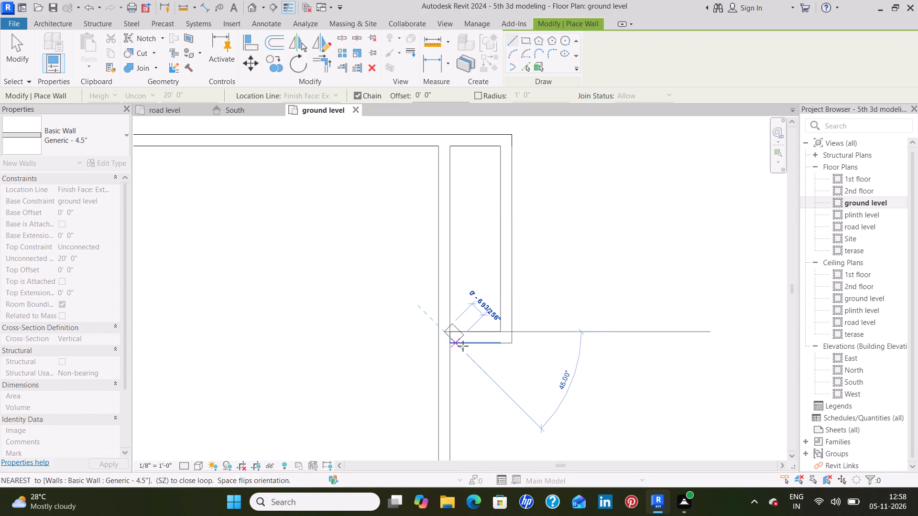
Draw a Generic - 4.5" wall 1'-8" down from the narrow space's lower outer corner, then back to the room's vertical wall, enclosing a small space.
key(Escape)
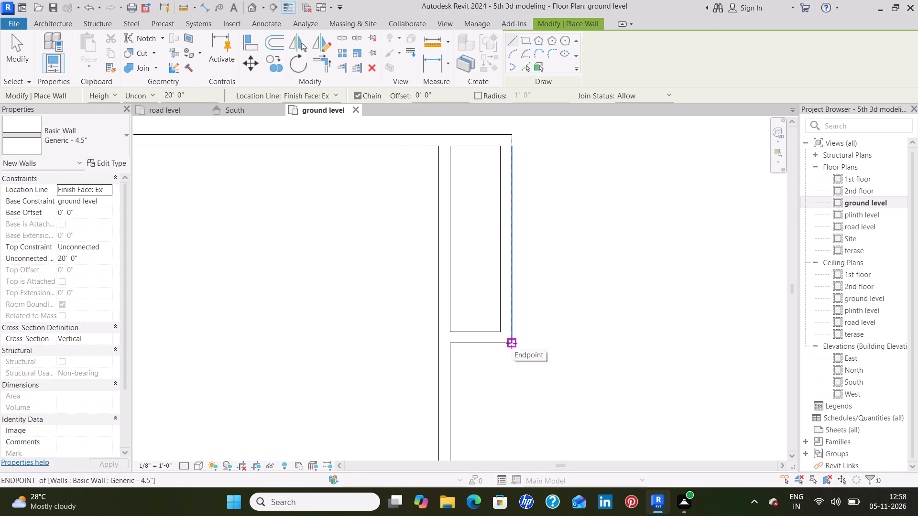
click(512, 344)
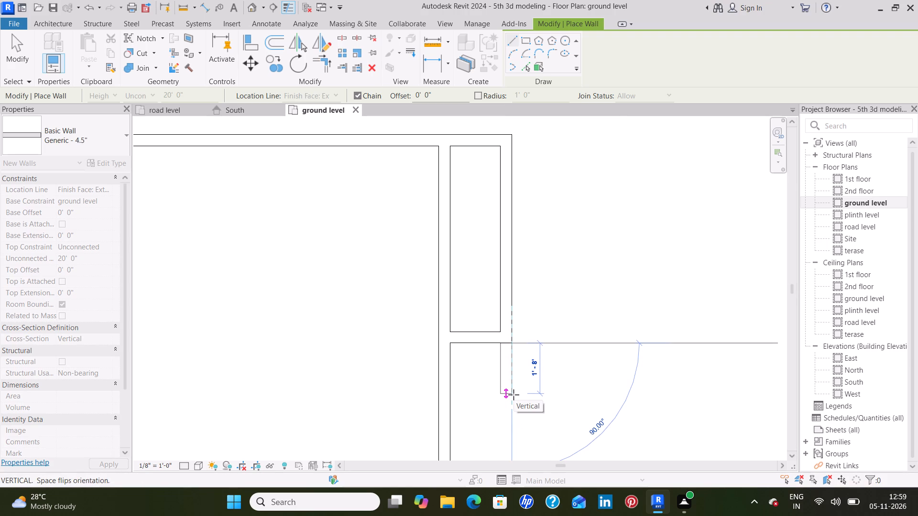
click(514, 395)
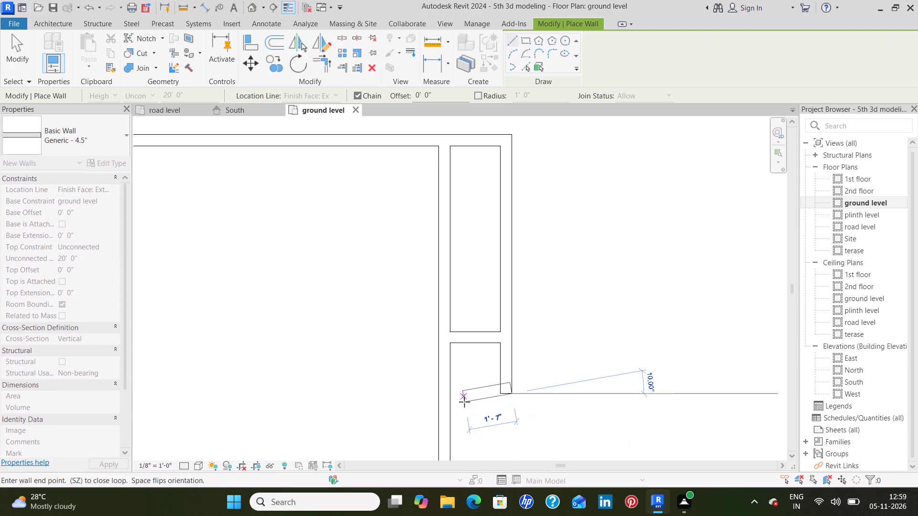
key(space)
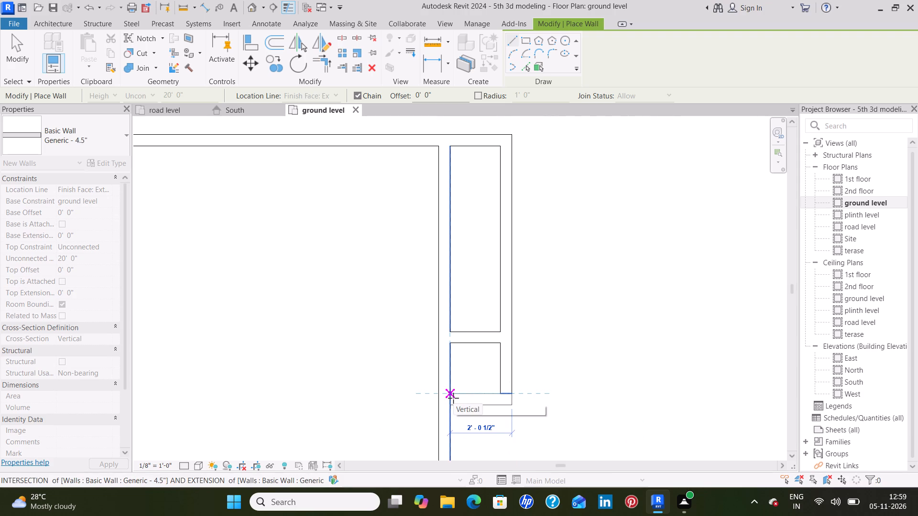
click(453, 398)
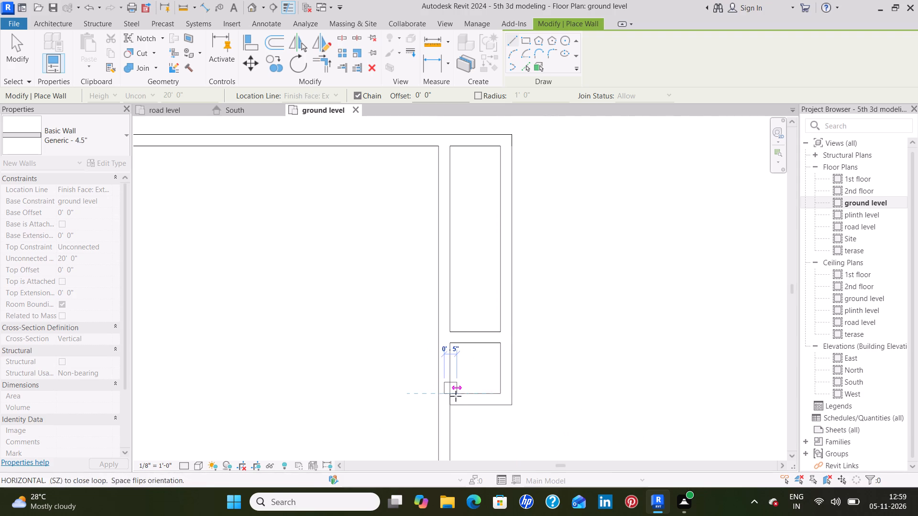
key(Escape)
scroll(366, 285, down, 3)
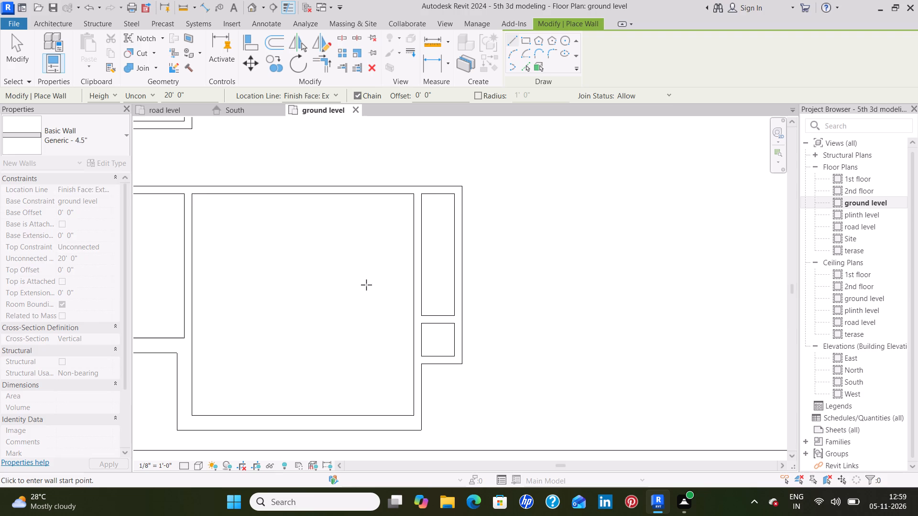
middle_drag(312, 266, 372, 267)
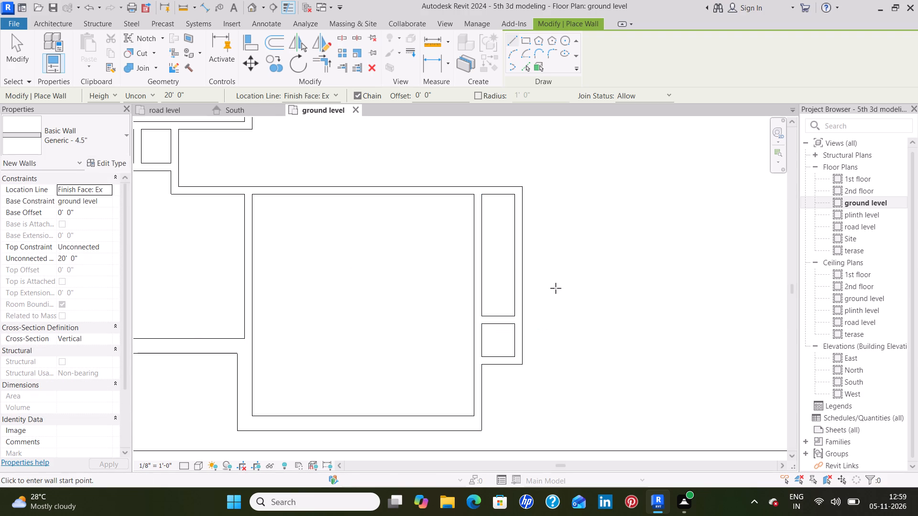
key(Escape)
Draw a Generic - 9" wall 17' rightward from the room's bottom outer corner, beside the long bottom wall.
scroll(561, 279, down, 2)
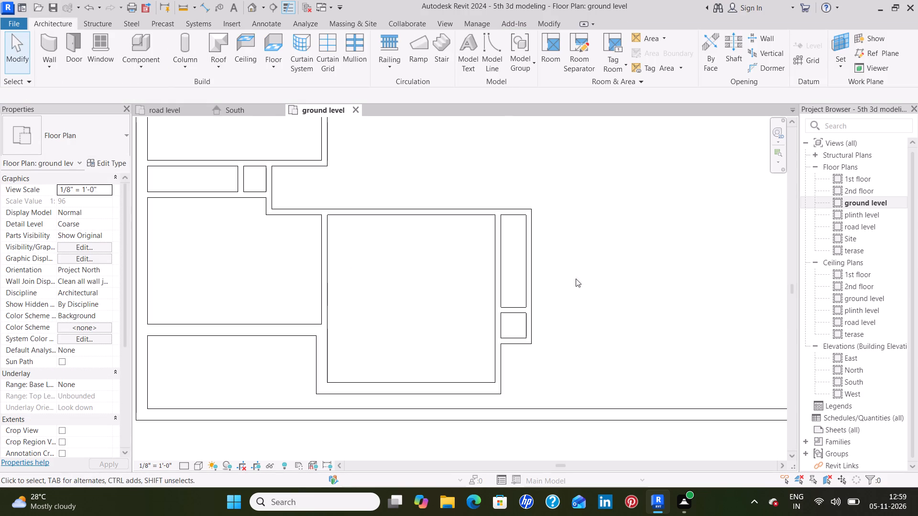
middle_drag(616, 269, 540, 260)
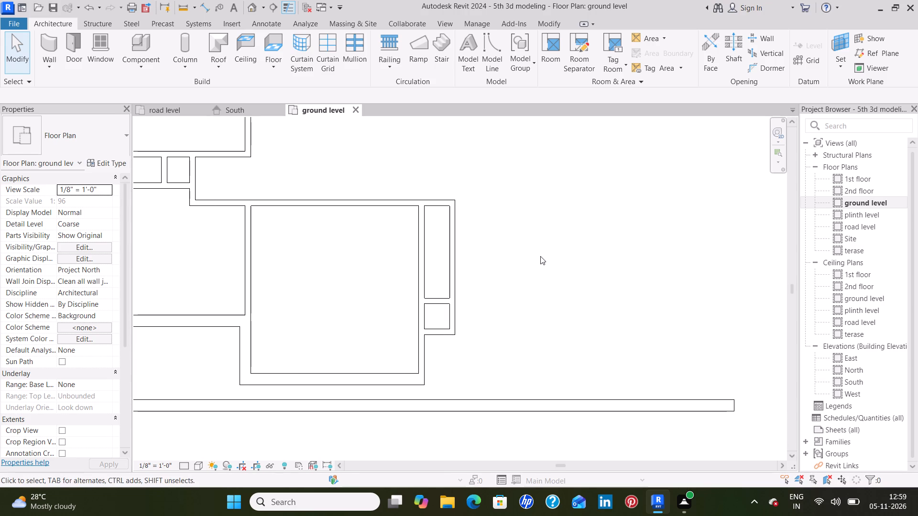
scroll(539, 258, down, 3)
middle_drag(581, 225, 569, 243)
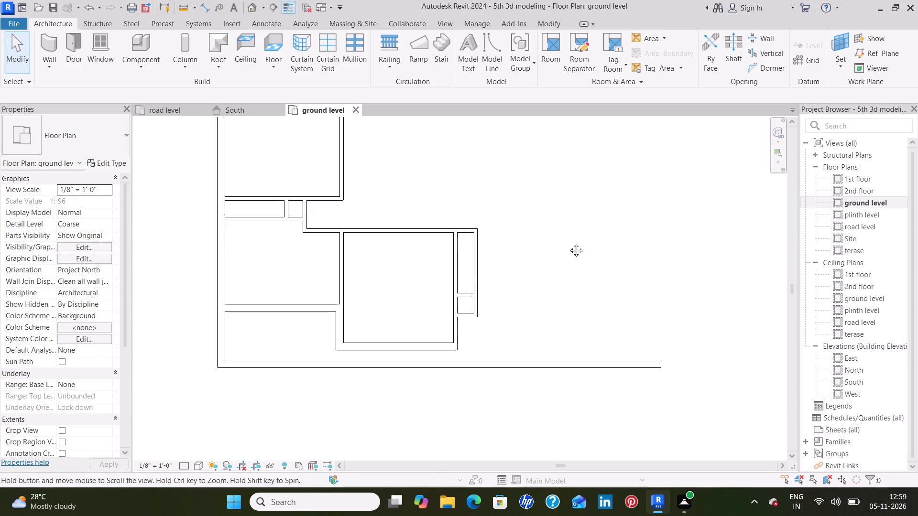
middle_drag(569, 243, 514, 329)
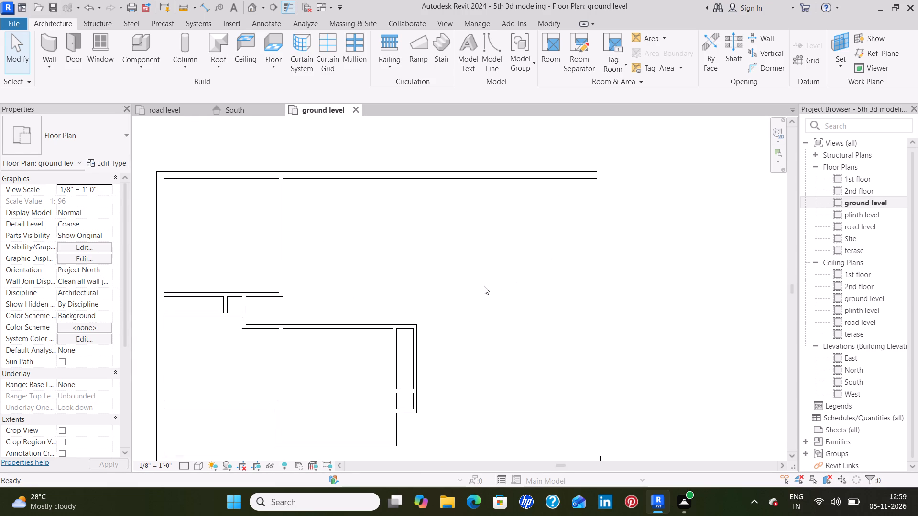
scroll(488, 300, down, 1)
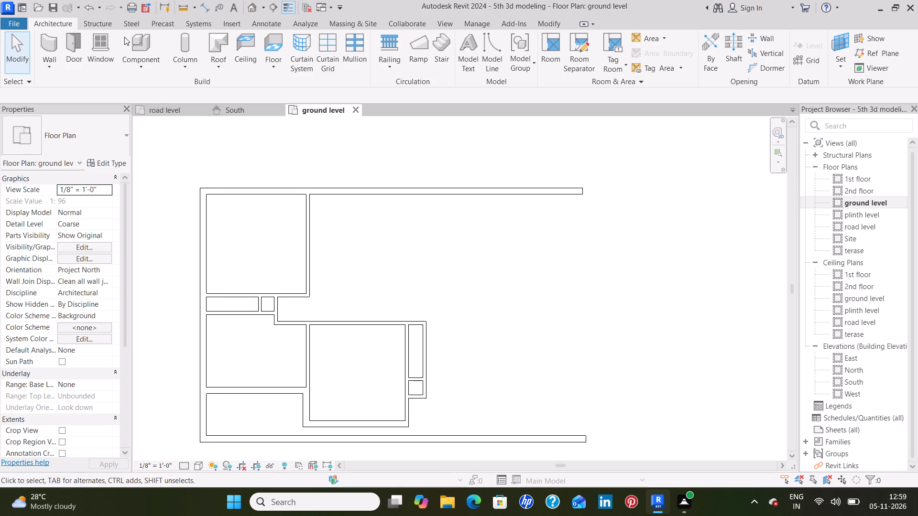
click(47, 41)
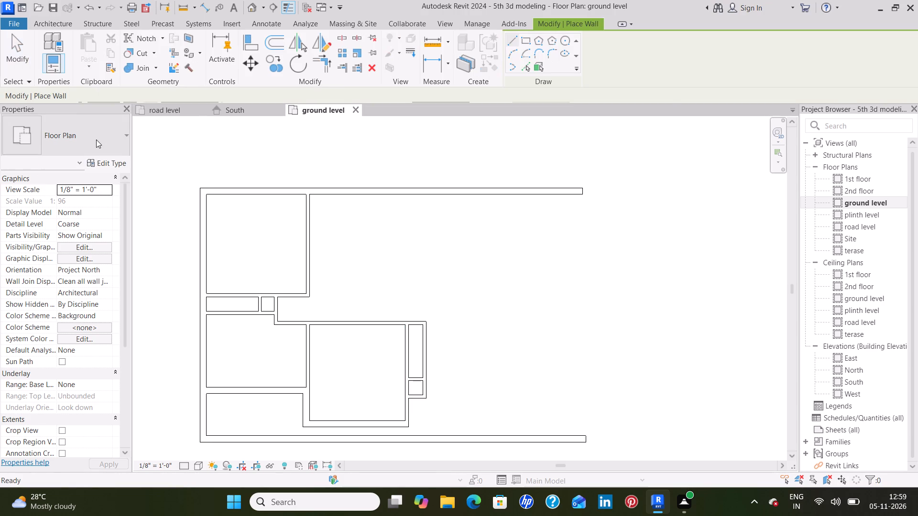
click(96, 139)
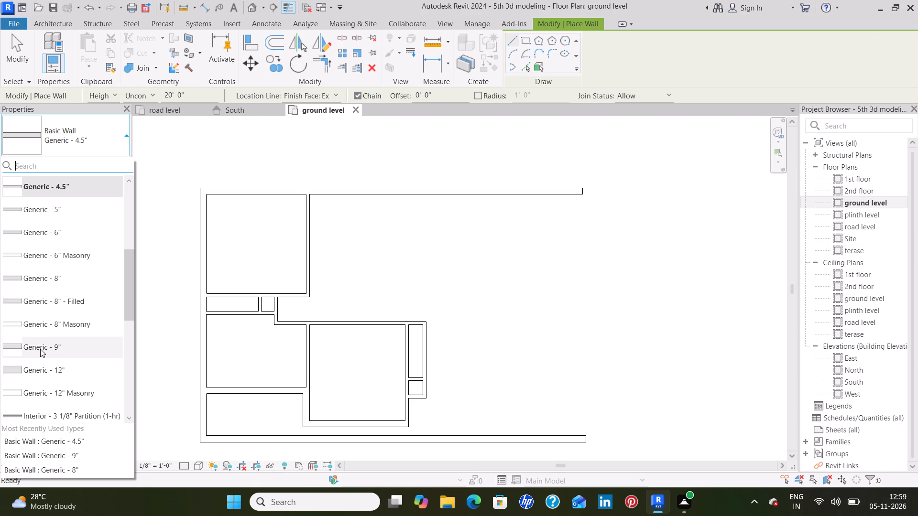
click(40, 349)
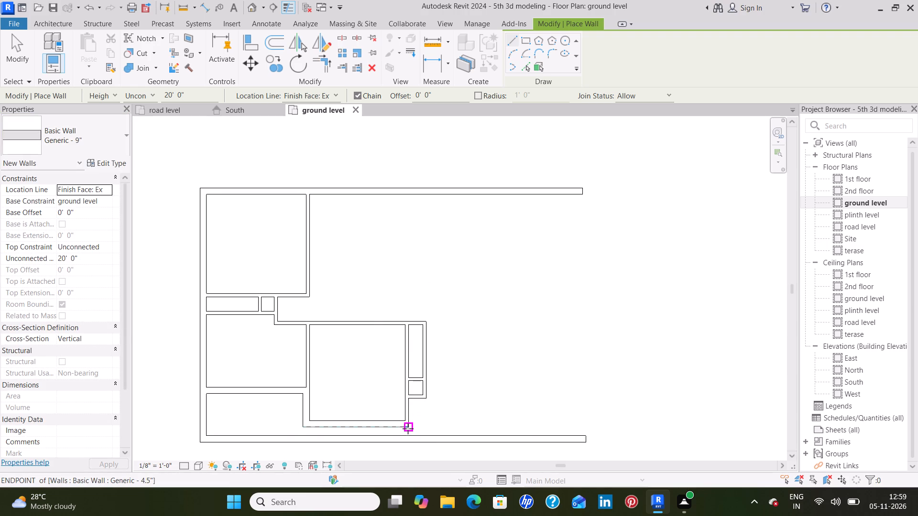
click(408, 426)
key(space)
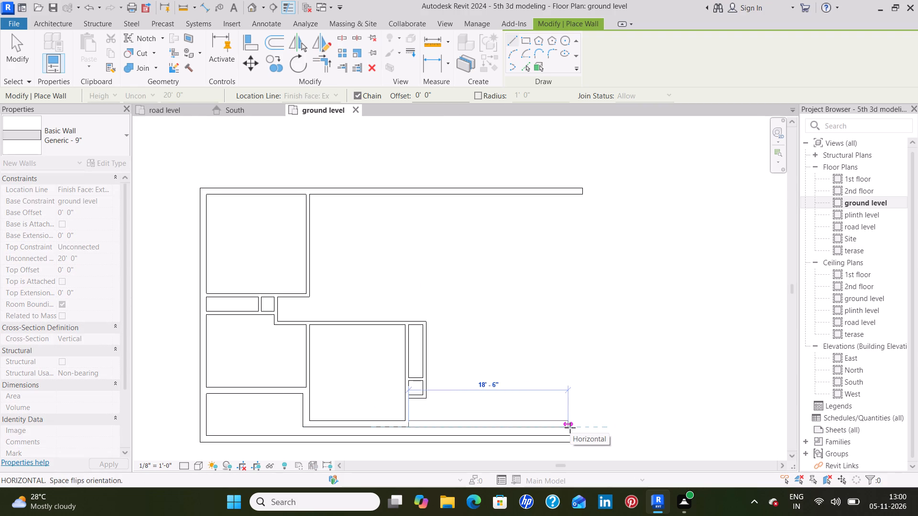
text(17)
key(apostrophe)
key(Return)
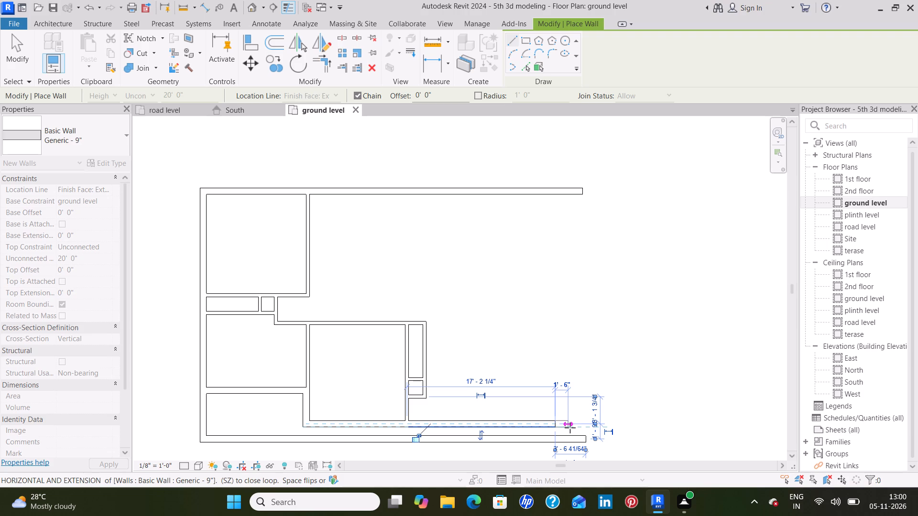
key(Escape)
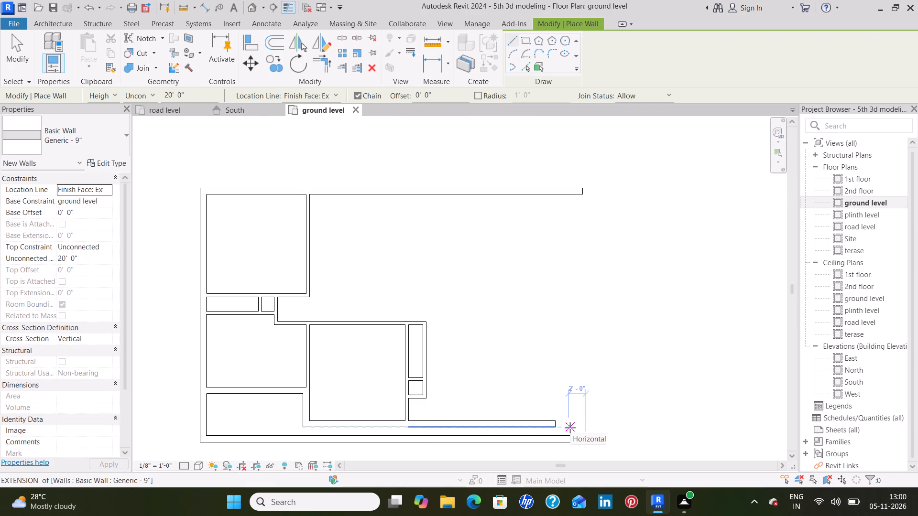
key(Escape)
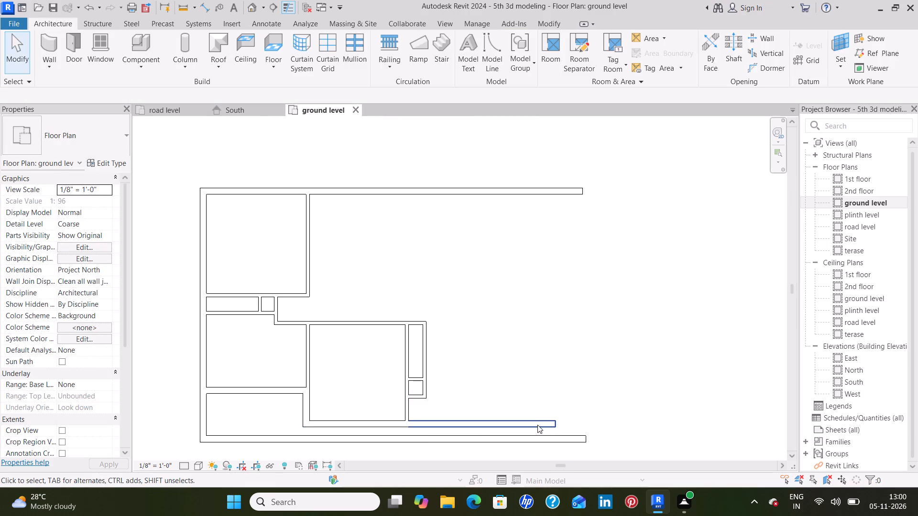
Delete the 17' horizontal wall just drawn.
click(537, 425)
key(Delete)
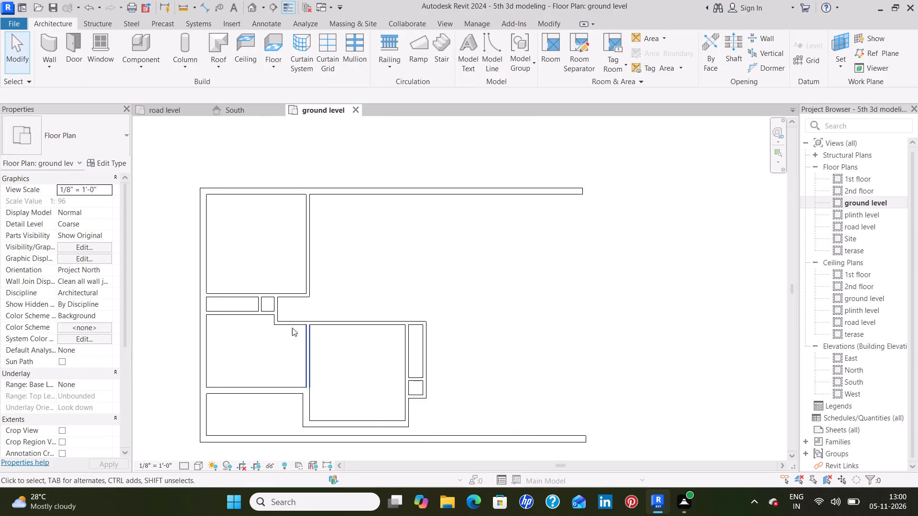
Draw a Generic - 9" wall 18'-8" rightward from the same bottom outer corner, continuing the room's bottom wall line with its thickness above.
click(43, 34)
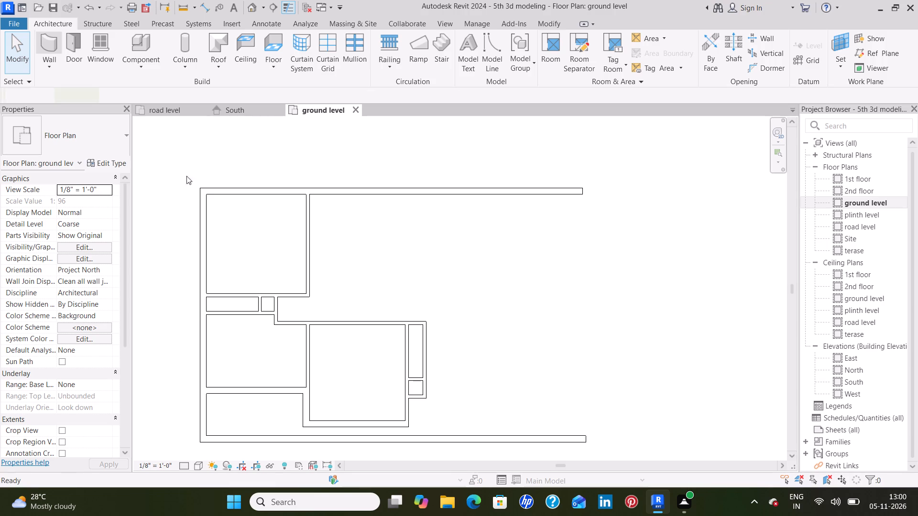
middle_drag(436, 296, 426, 199)
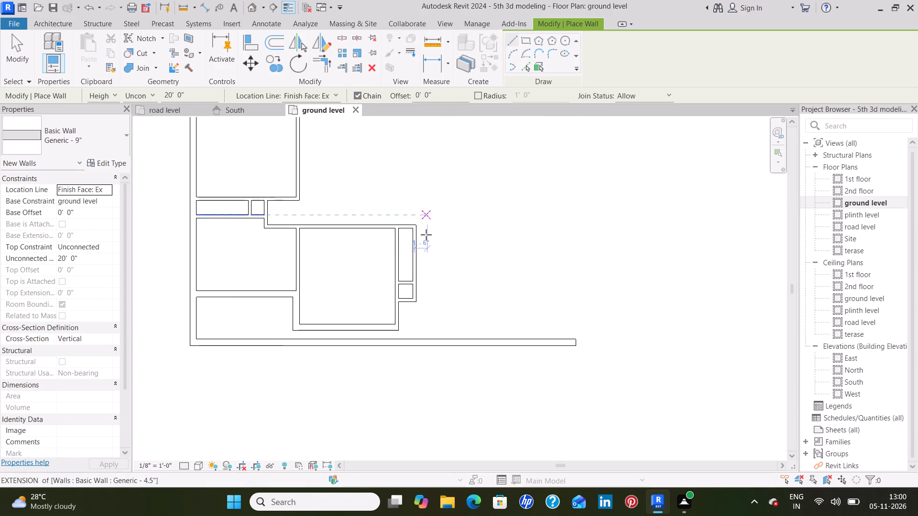
click(398, 330)
key(space)
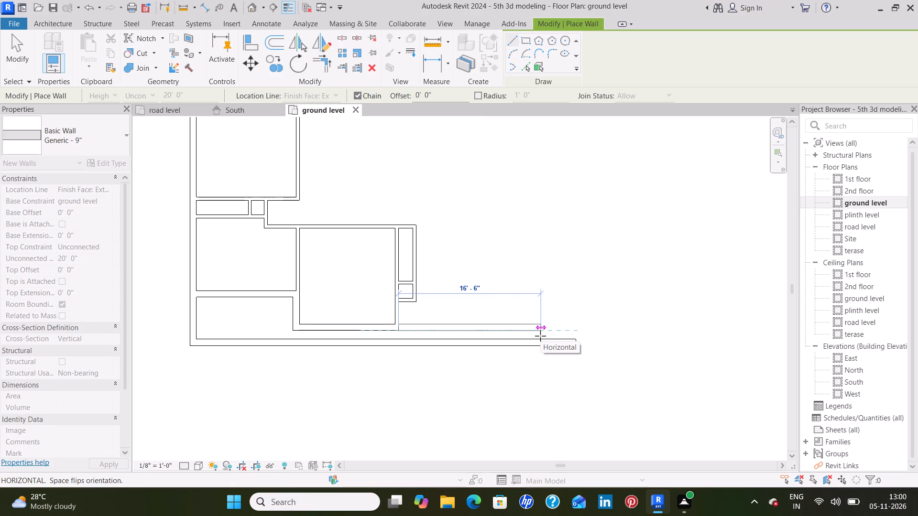
text(18'8)
key(shift+quotedbl)
key(Return)
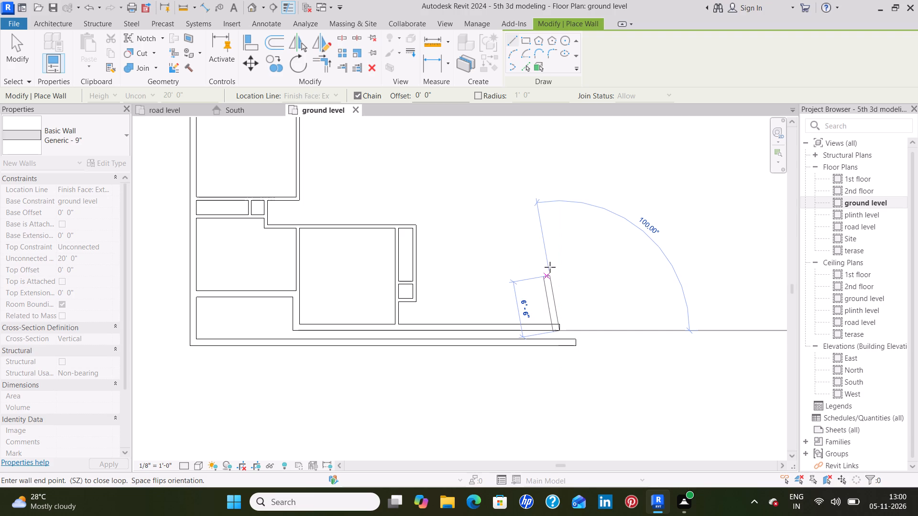
Continue the 9" wall 11'-5" upward from the new wall's end, with its thickness on the outer side.
key(space)
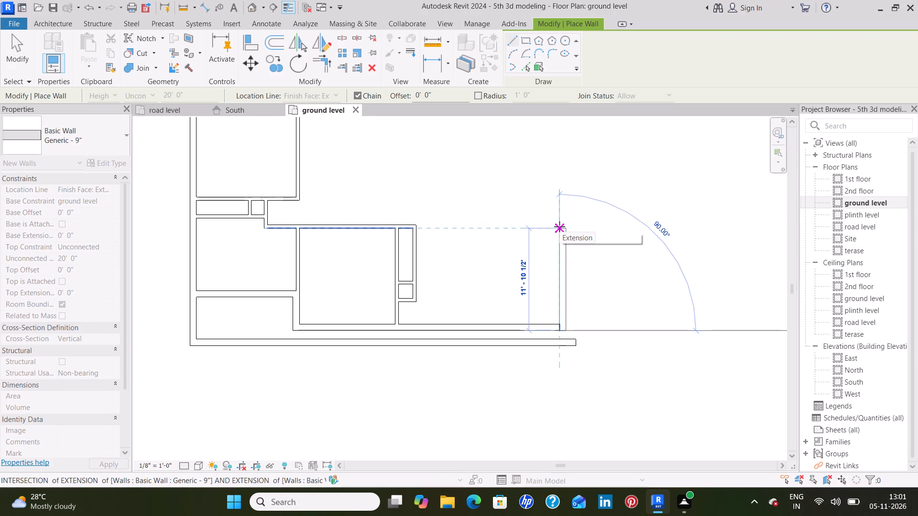
text(11)
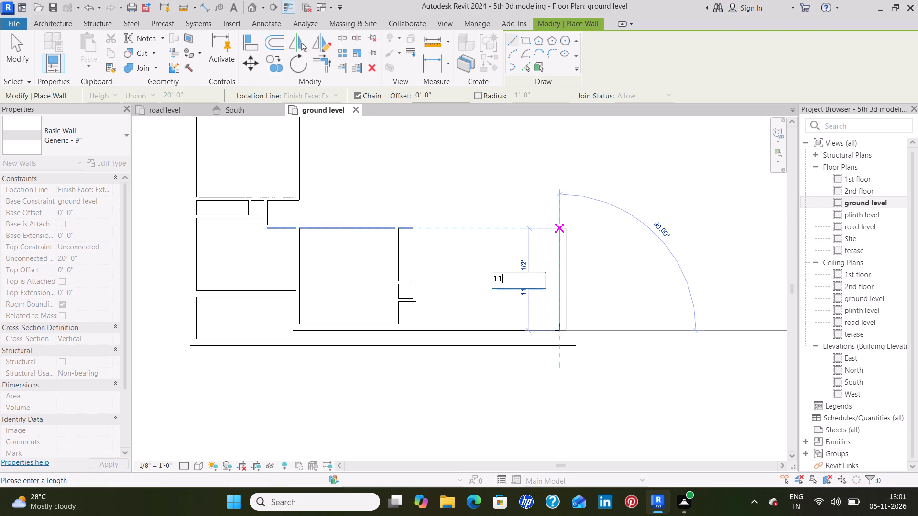
text('5)
key(shift+quotedbl)
key(Return)
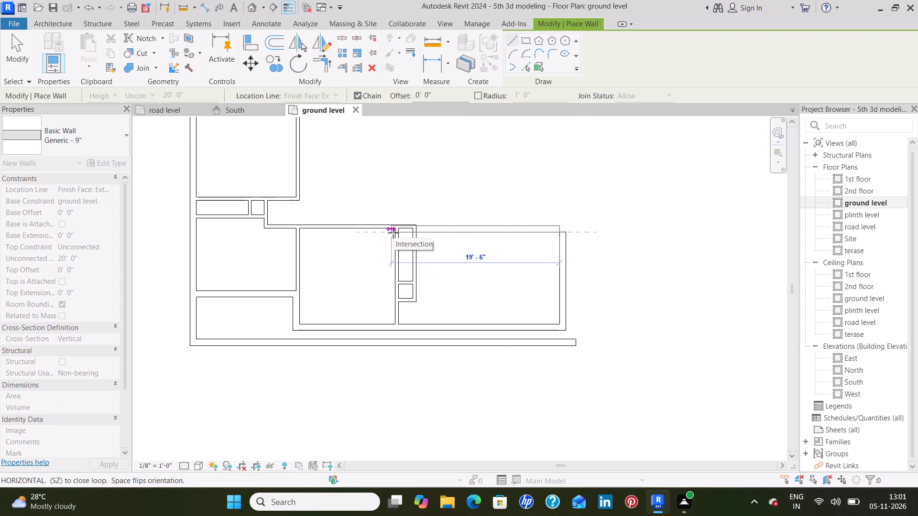
key(Escape)
key(Escape)
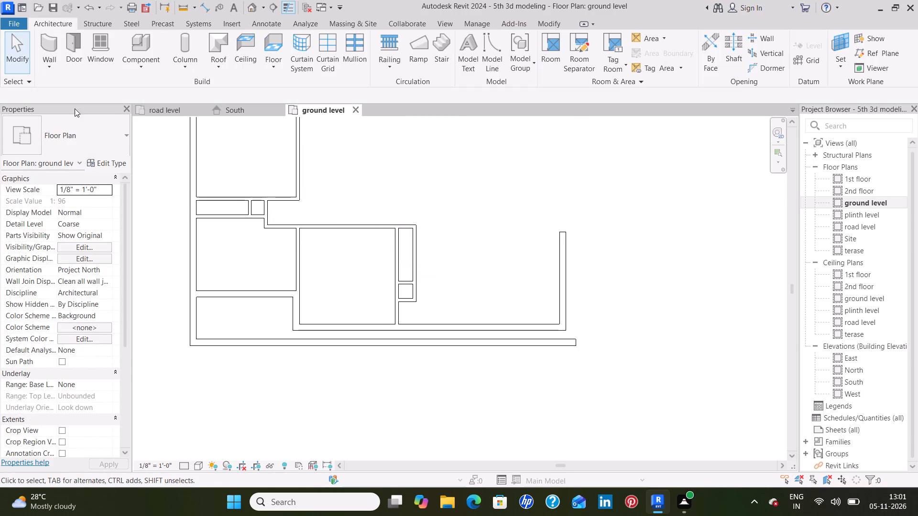
Draw a Generic - 4.5" wall 16'-7 1/2" rightward from the narrow shaft's top outer corner, ending in line with the 9" wall's inner face.
click(50, 40)
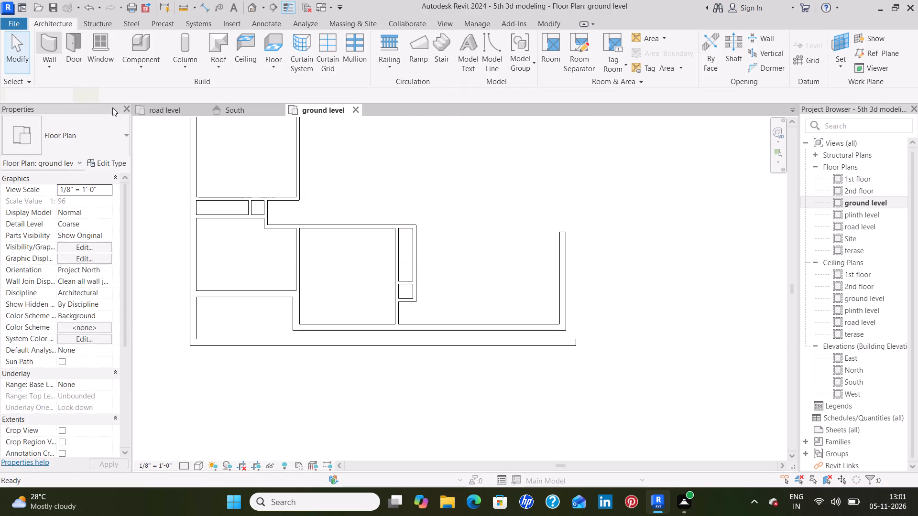
click(122, 131)
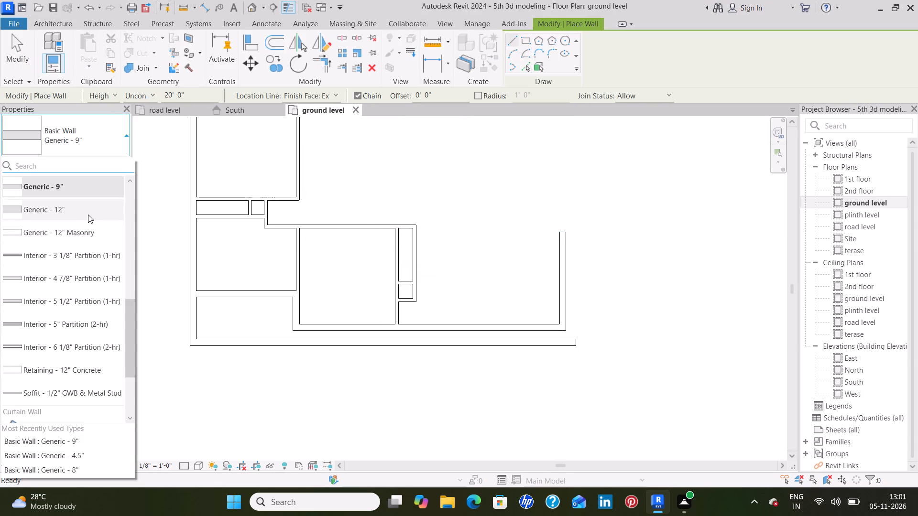
scroll(87, 215, up, 3)
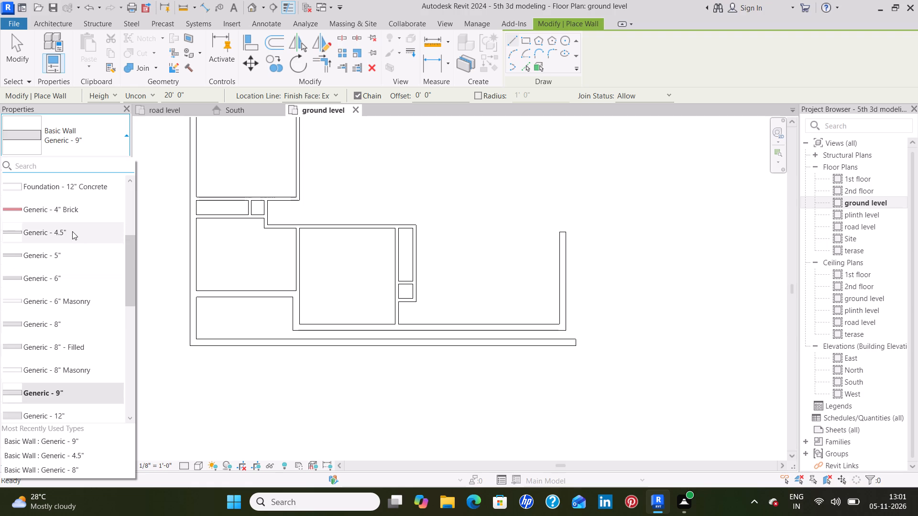
click(72, 231)
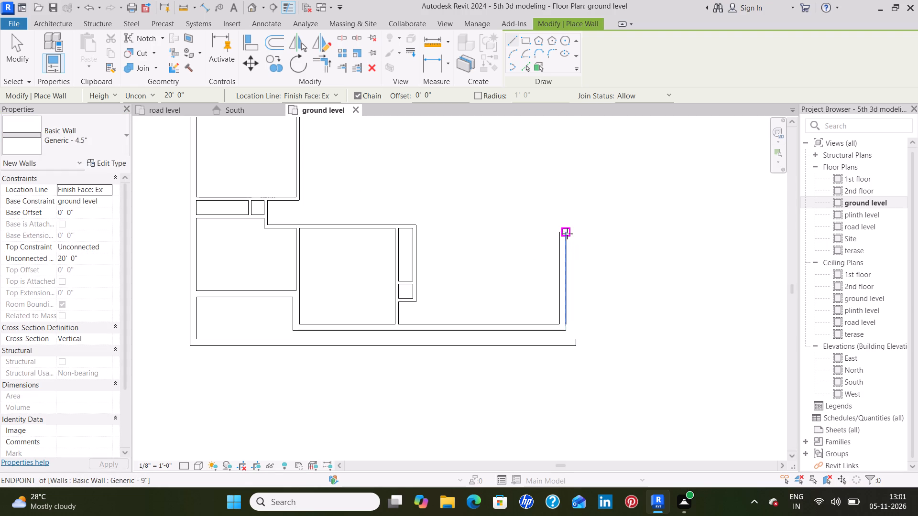
click(566, 231)
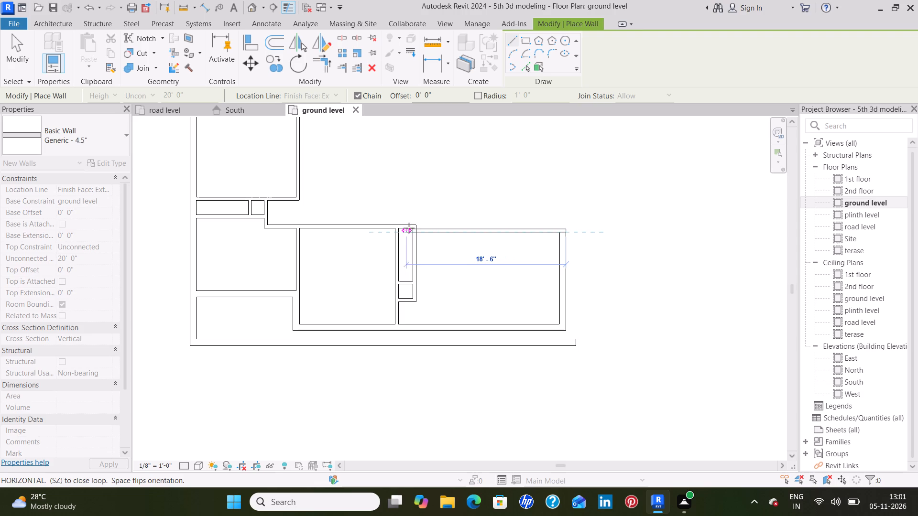
key(Escape)
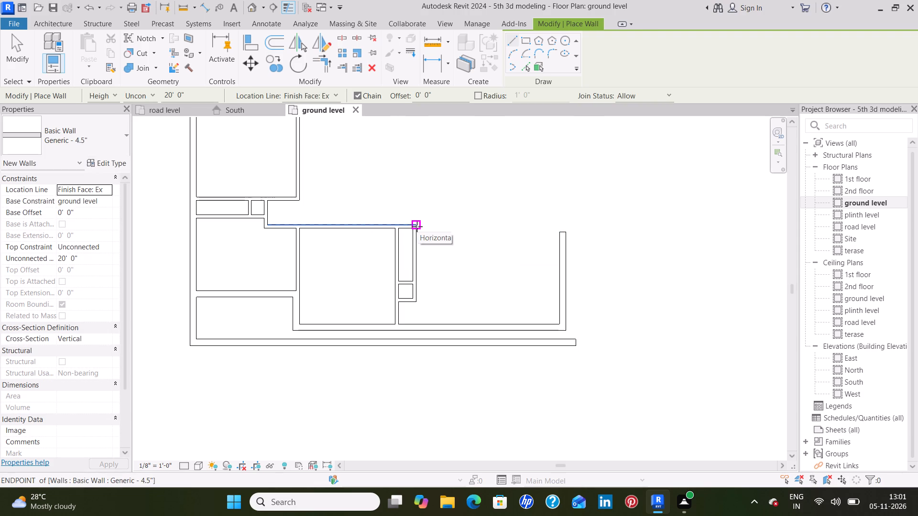
click(415, 226)
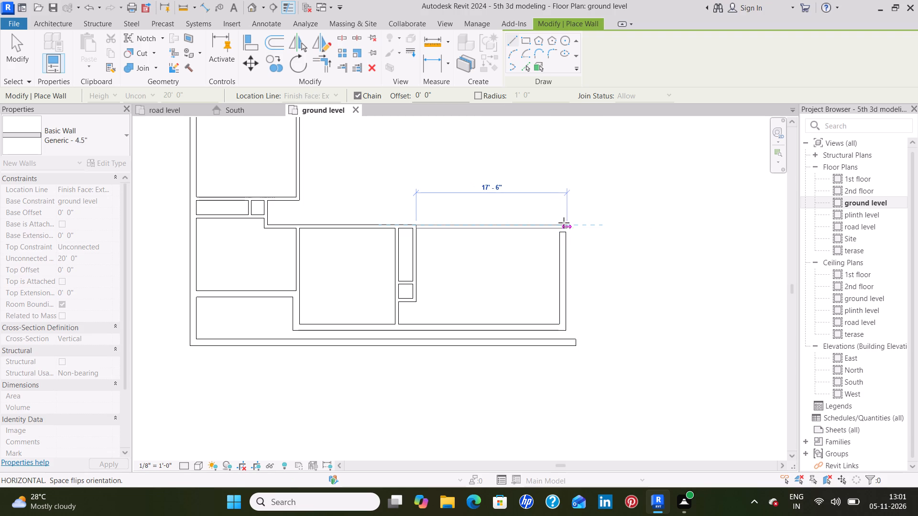
scroll(563, 223, up, 6)
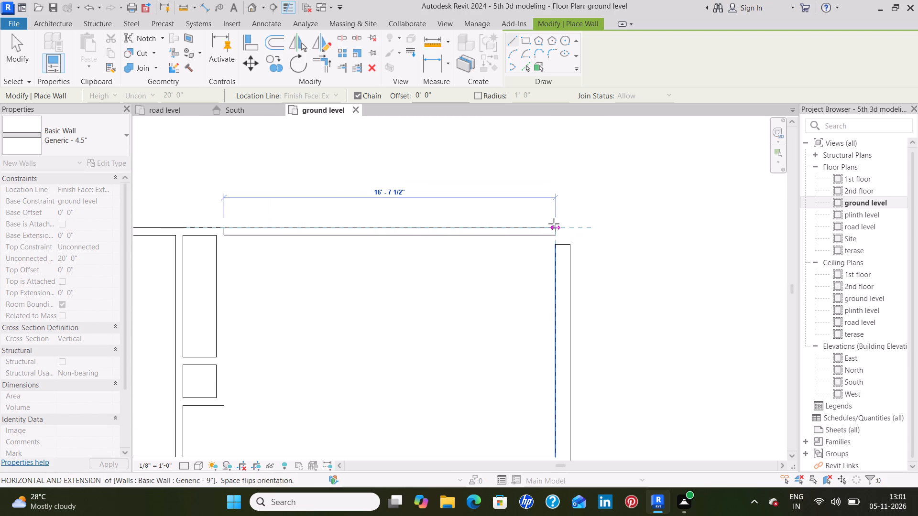
click(554, 224)
key(Escape)
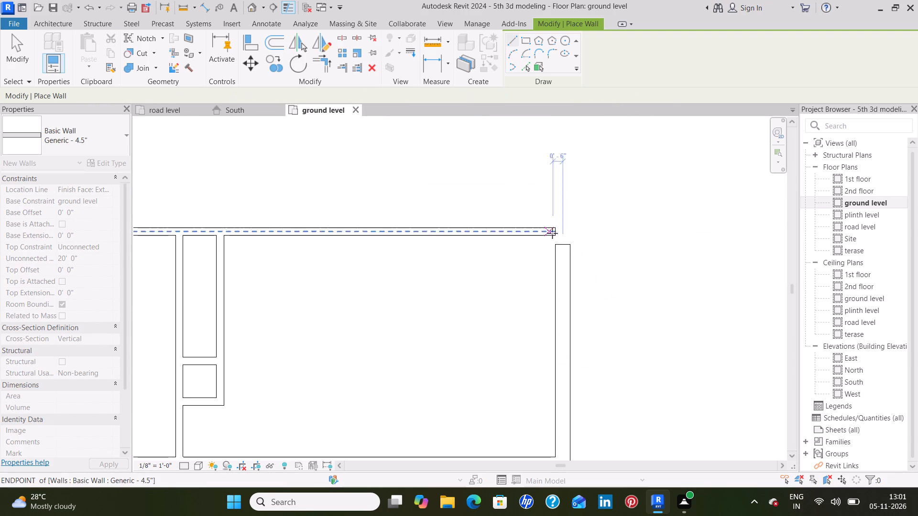
key(Escape)
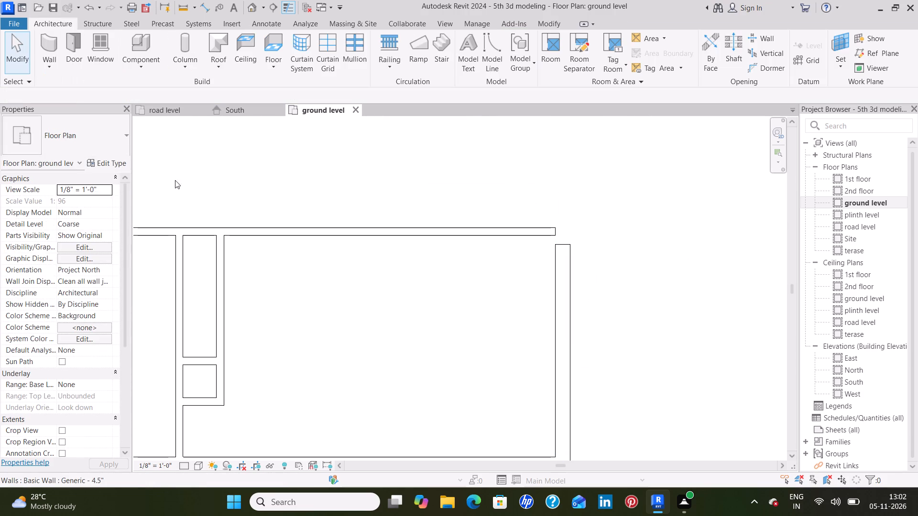
Draw a Generic - 9" wall 15'-7" upward from the vertical 9" wall's upper end to the top wall's inner face, aligned with the wall below.
click(50, 32)
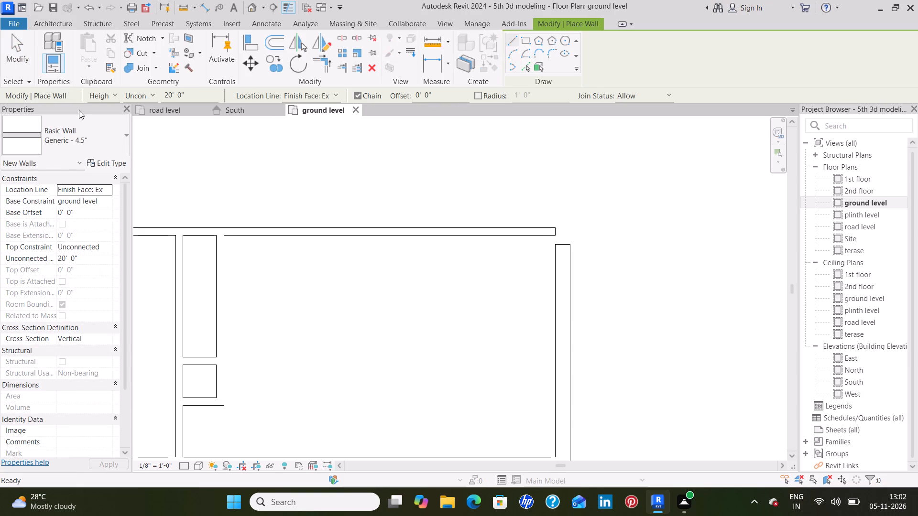
click(102, 138)
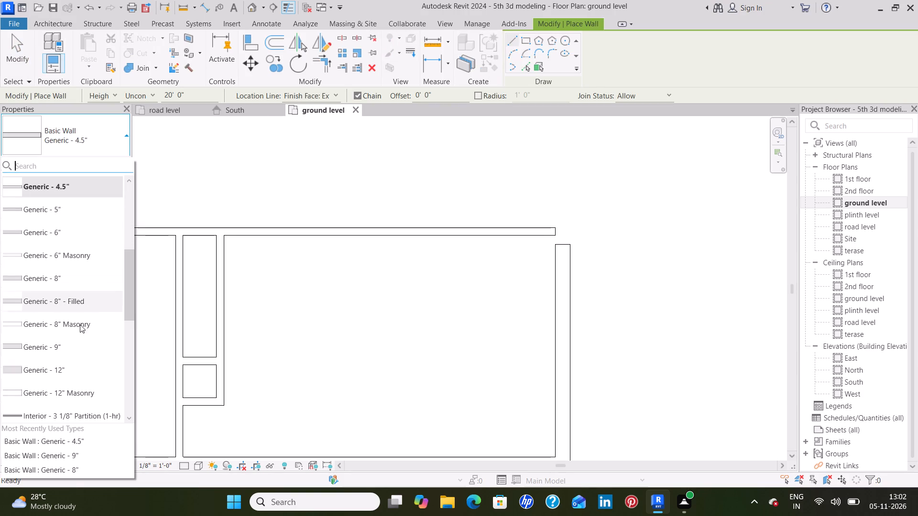
click(83, 339)
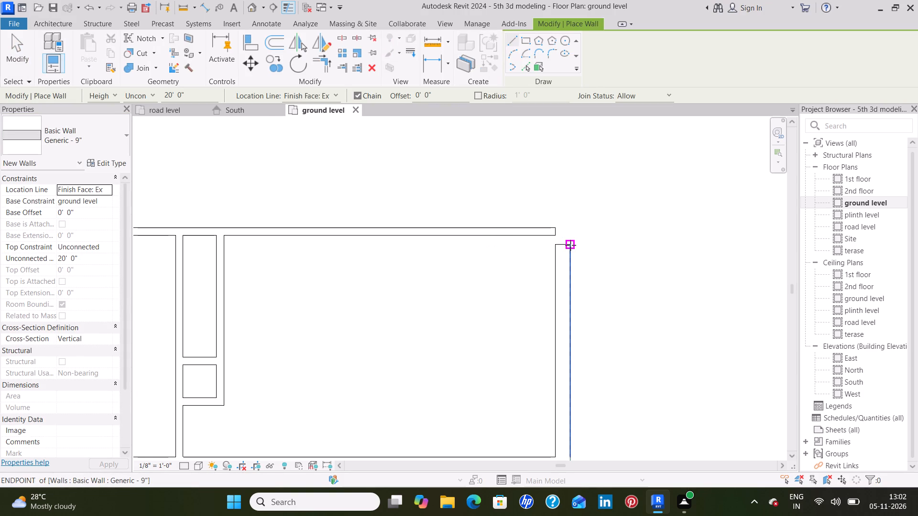
click(570, 245)
key(space)
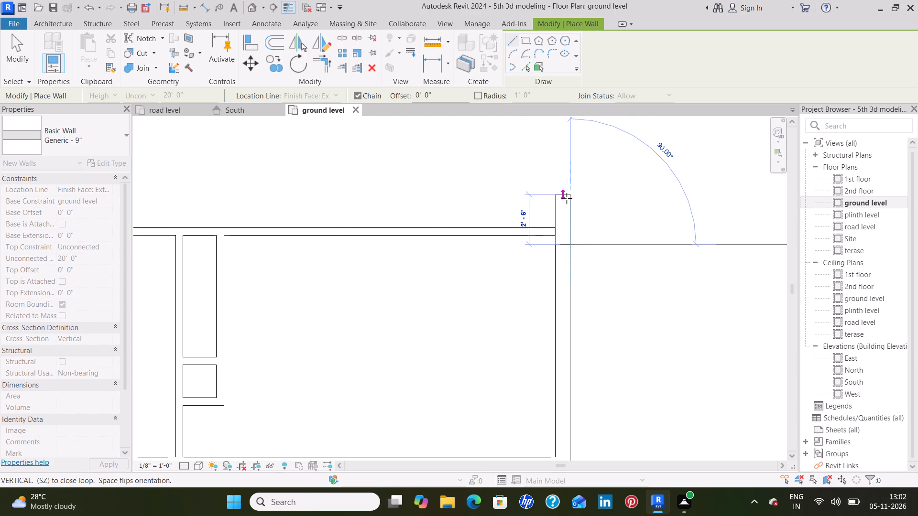
middle_drag(567, 184, 567, 239)
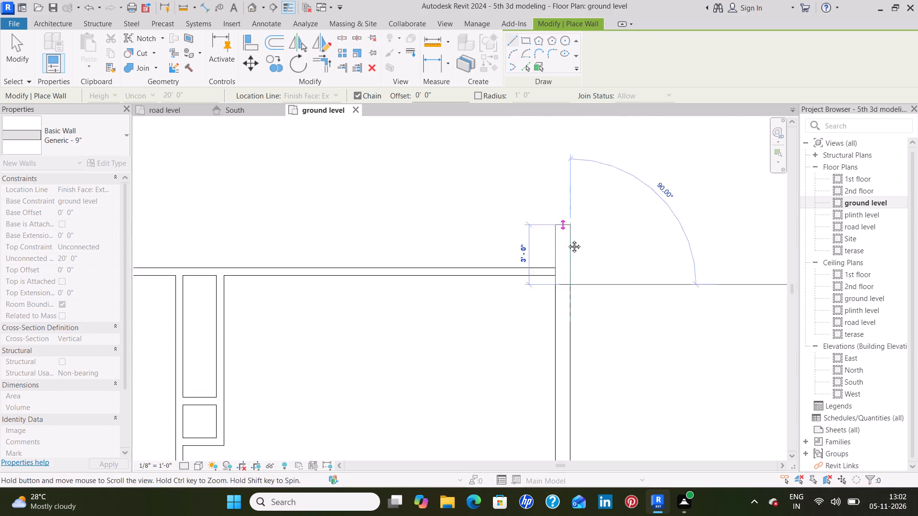
middle_drag(567, 239, 566, 277)
middle_drag(566, 167, 565, 319)
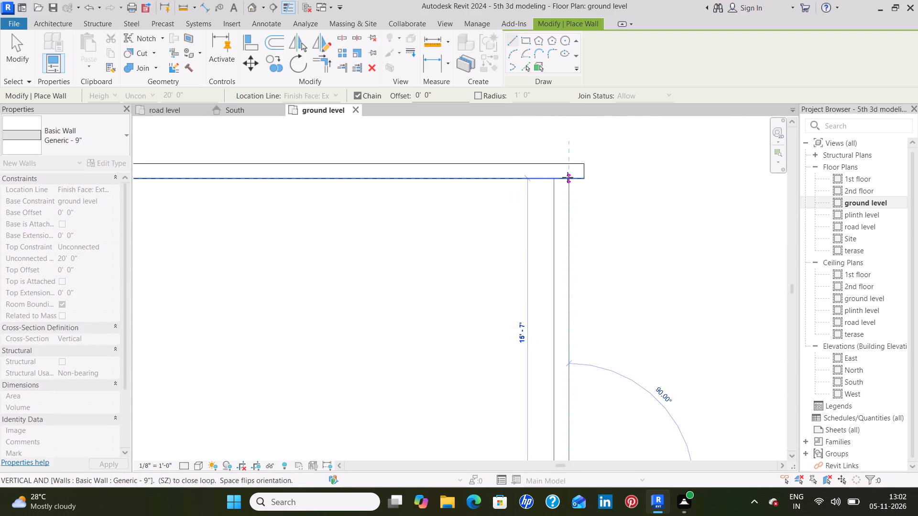
click(568, 177)
key(Escape)
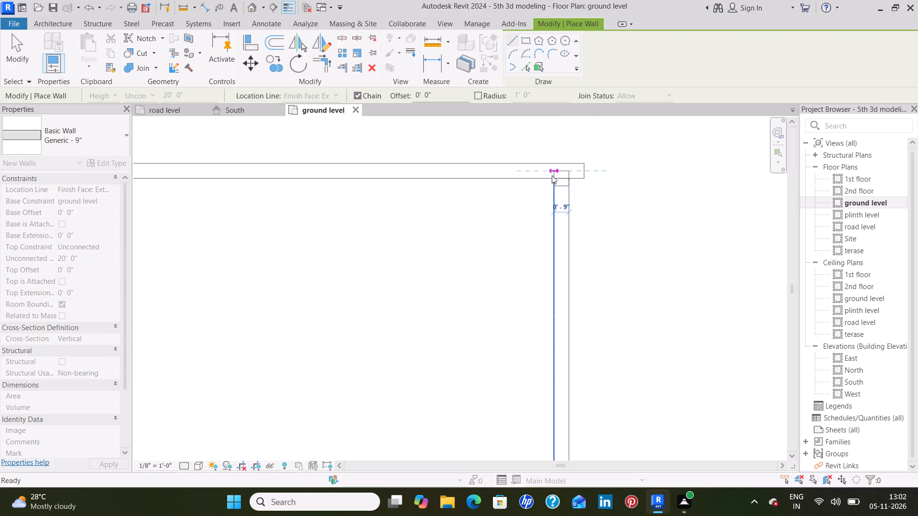
scroll(495, 242, down, 5)
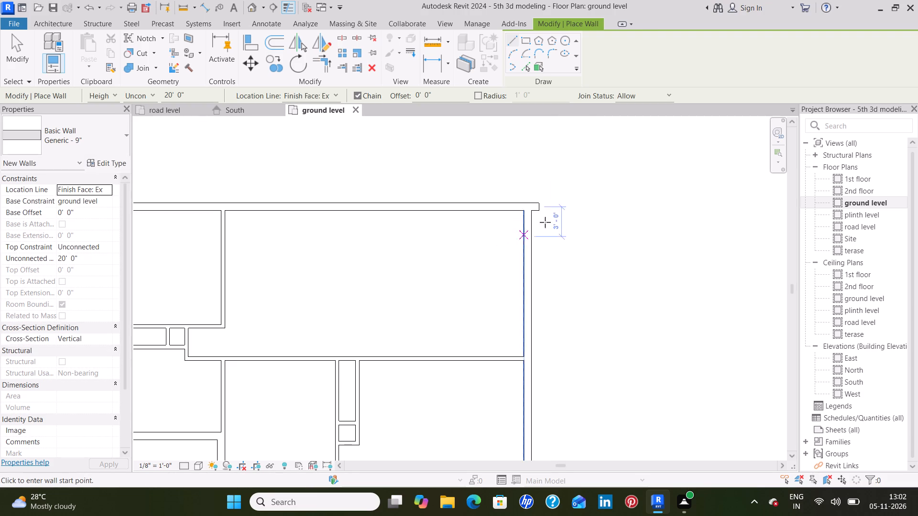
key(Escape)
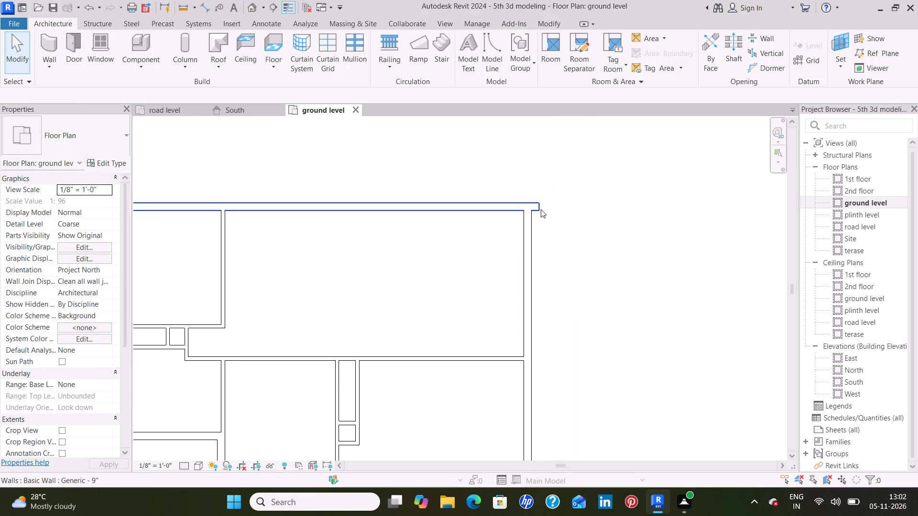
Shorten the top 9" wall's overhanging end back to the new vertical wall's outer face, forming a clean corner.
click(541, 209)
scroll(542, 208, up, 3)
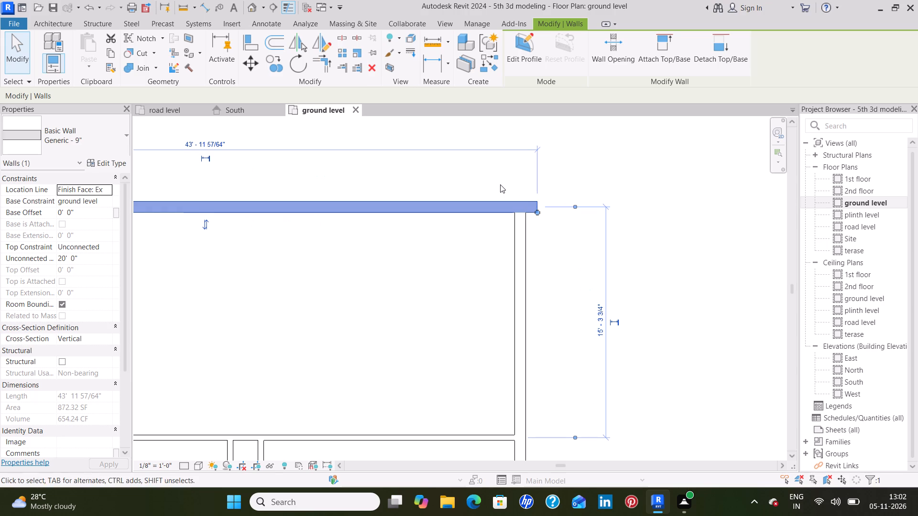
scroll(535, 187, up, 11)
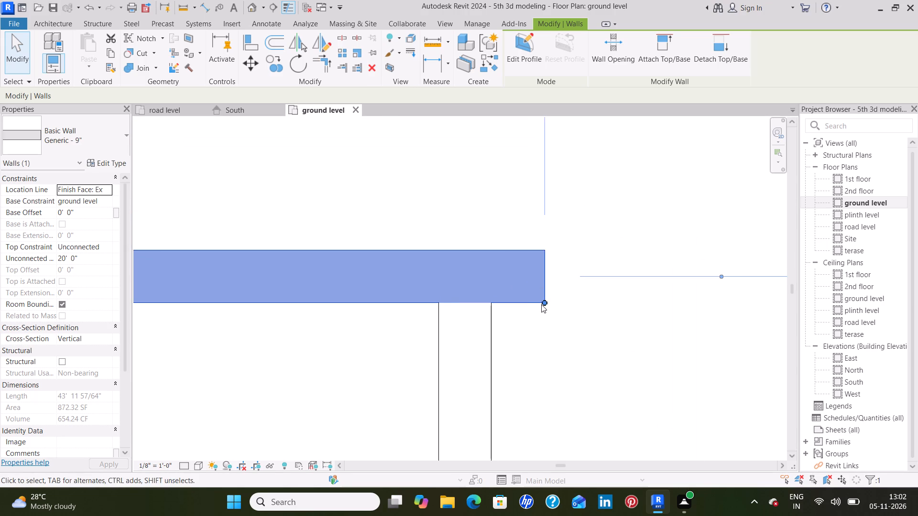
drag(545, 302, 493, 305)
click(599, 276)
Draw a Generic - 4.5" wall 9'-9" leftward from the long vertical wall, level with the upper-left room's bottom inner face, thickness below.
scroll(595, 270, down, 4)
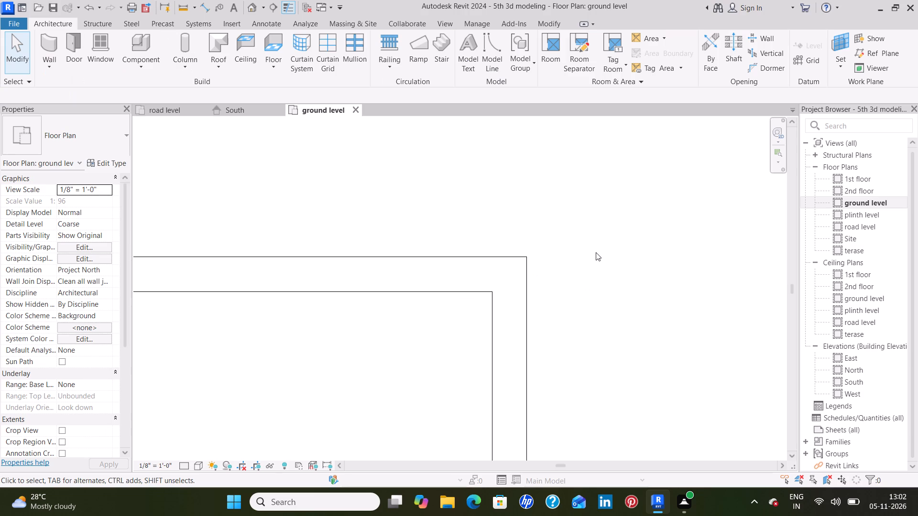
scroll(596, 247, down, 11)
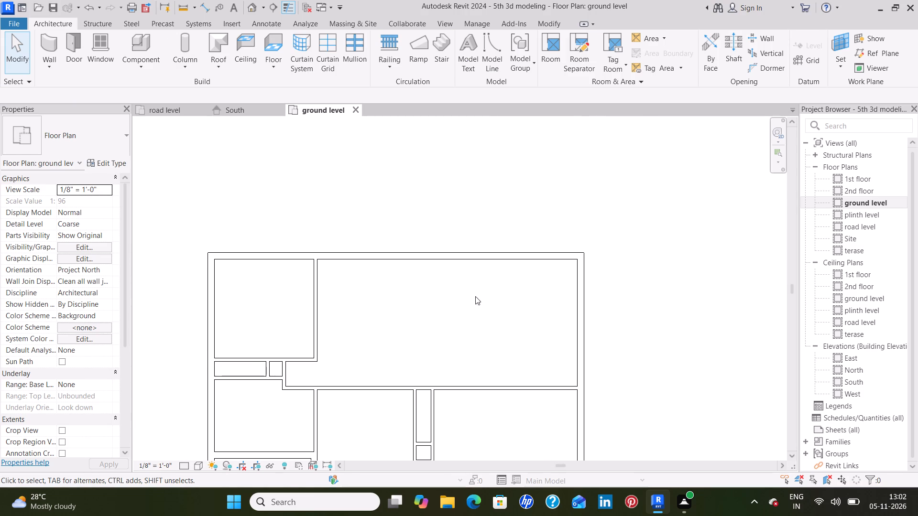
middle_drag(474, 289, 469, 256)
middle_drag(498, 254, 489, 204)
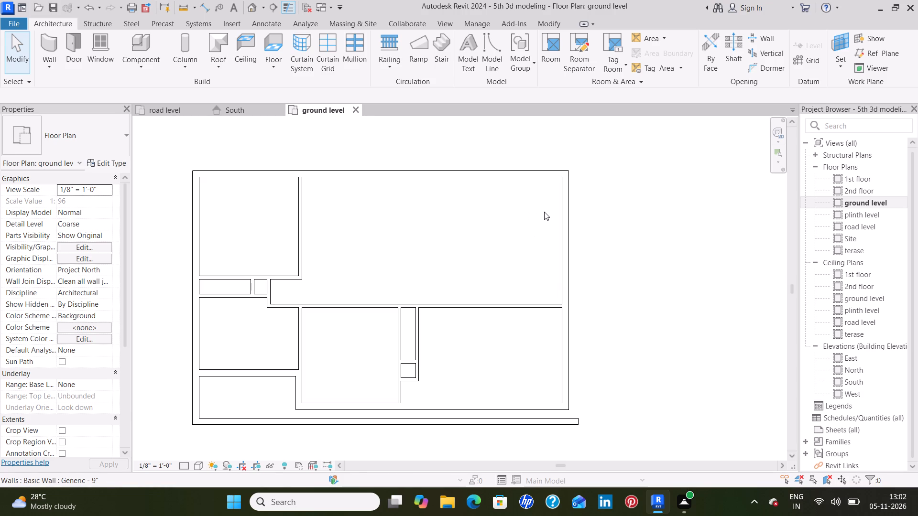
click(47, 37)
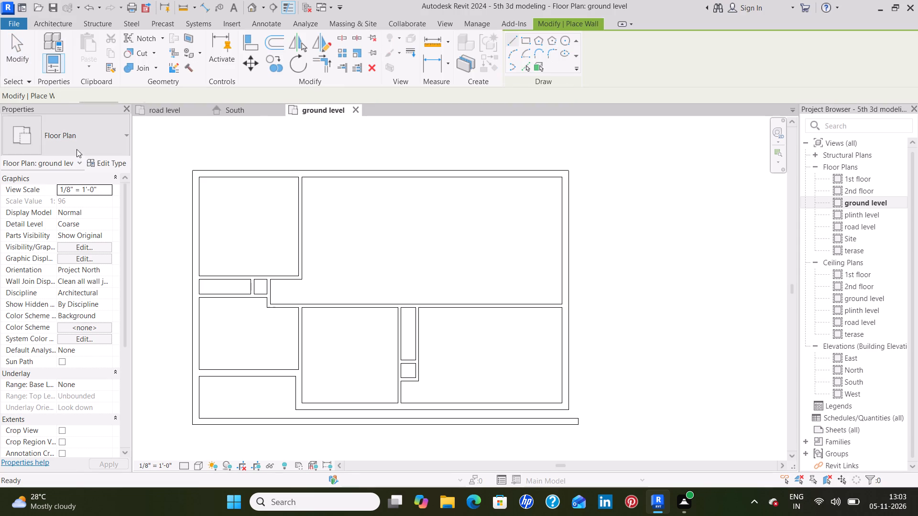
click(80, 144)
scroll(99, 277, up, 3)
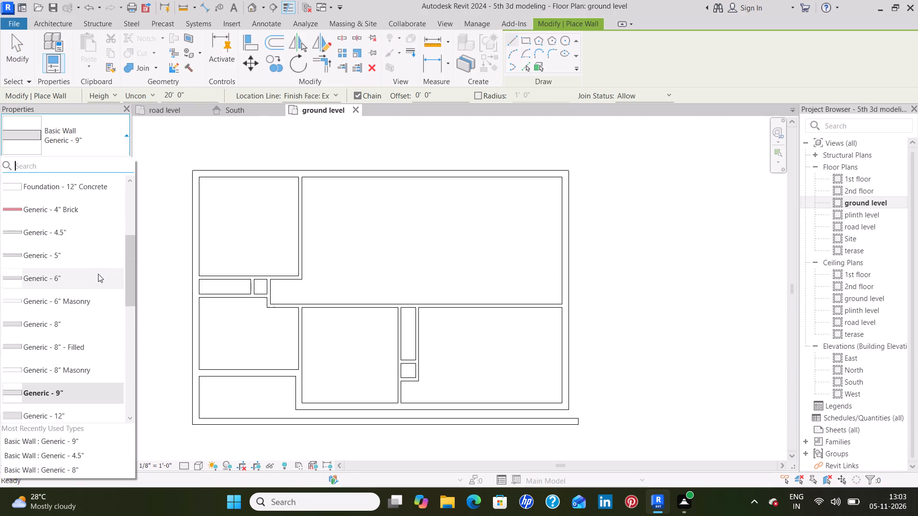
click(80, 238)
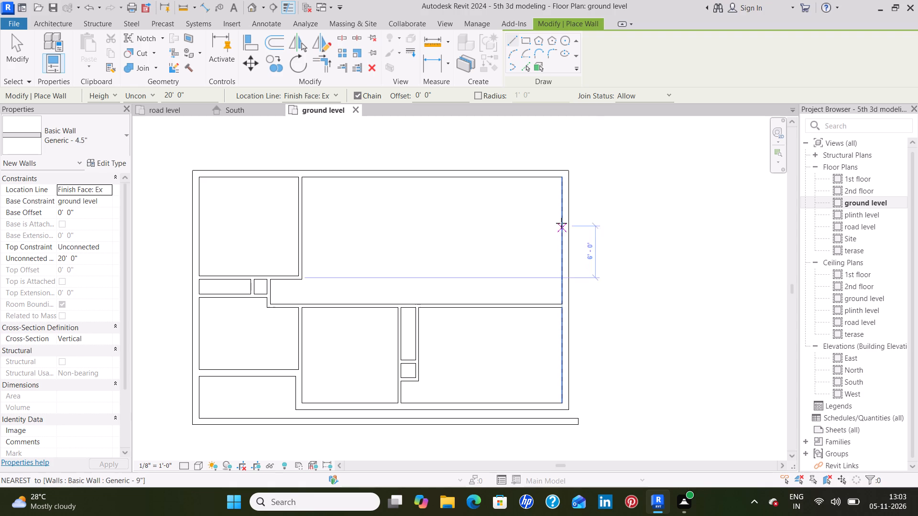
click(562, 276)
key(space)
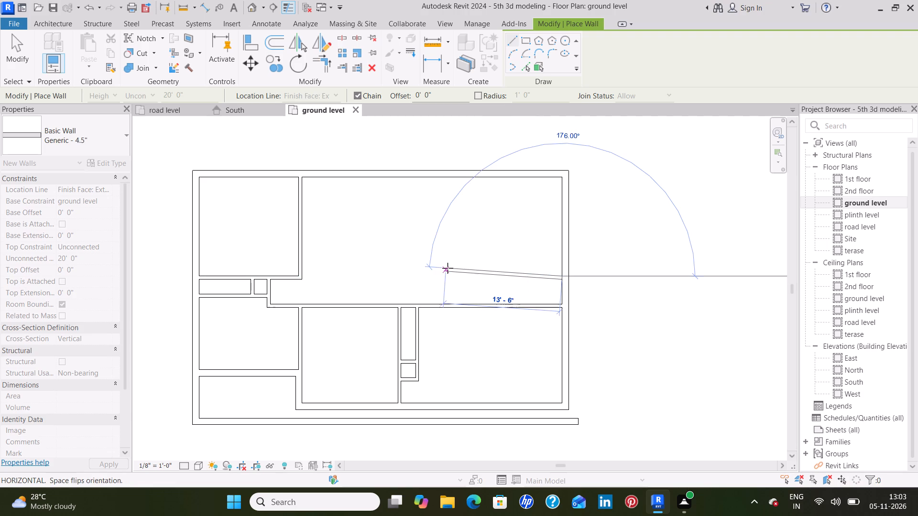
text(9')
key(9)
key(shift+quotedbl)
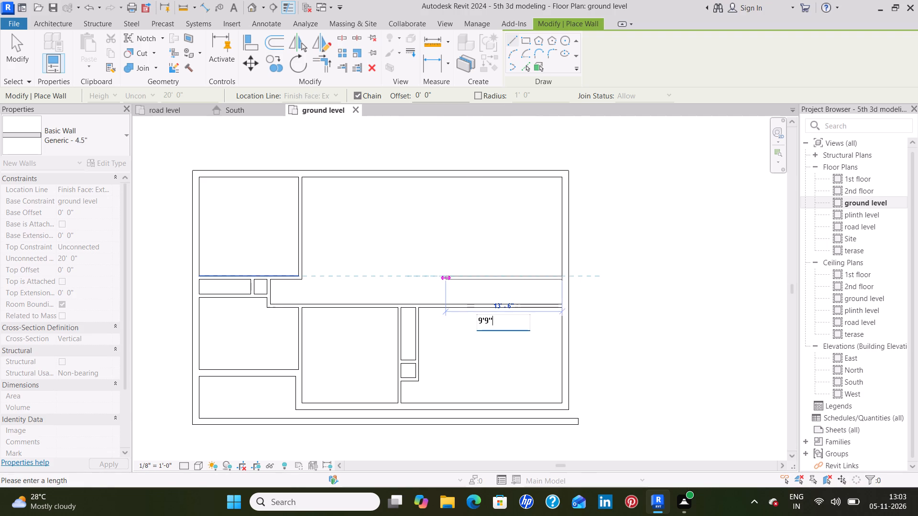
key(Return)
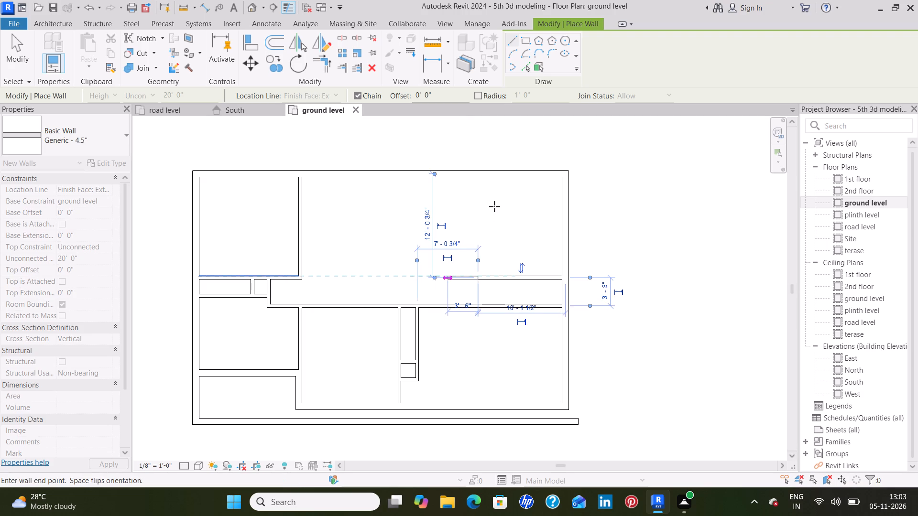
Continue the 4.5" partition 11'-6" upward to the top wall's inner face, enclosing the upper-right room.
click(477, 179)
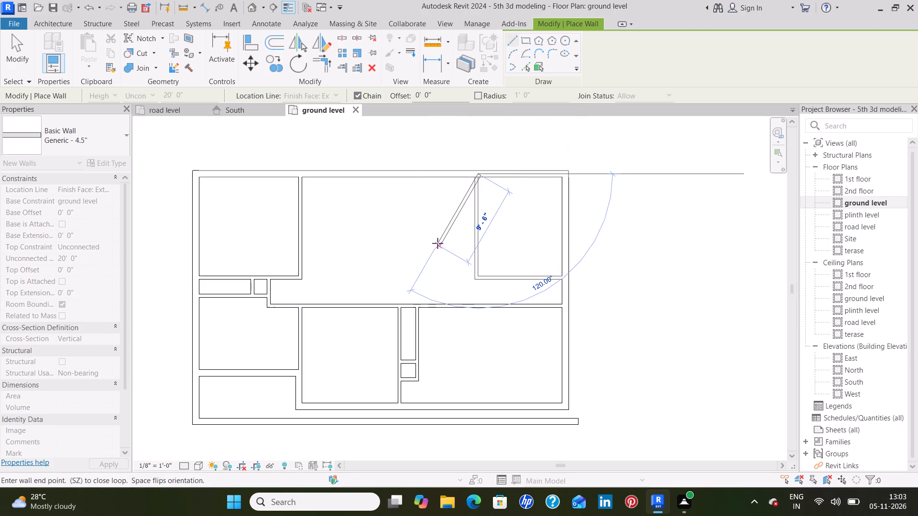
key(Escape)
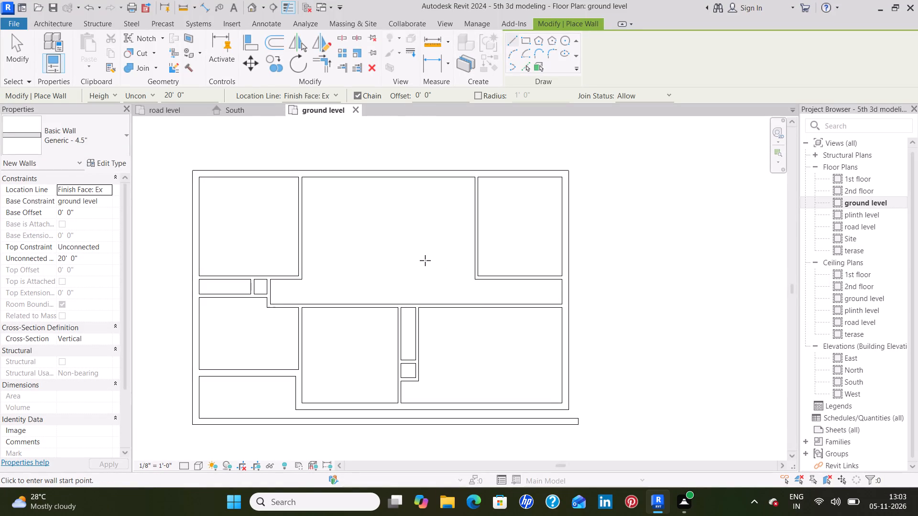
Draw a Generic - 4.5" wall 10'-4" leftward from the upper-right room's lower-left corner, continuing up to the top wall's inner face.
click(473, 279)
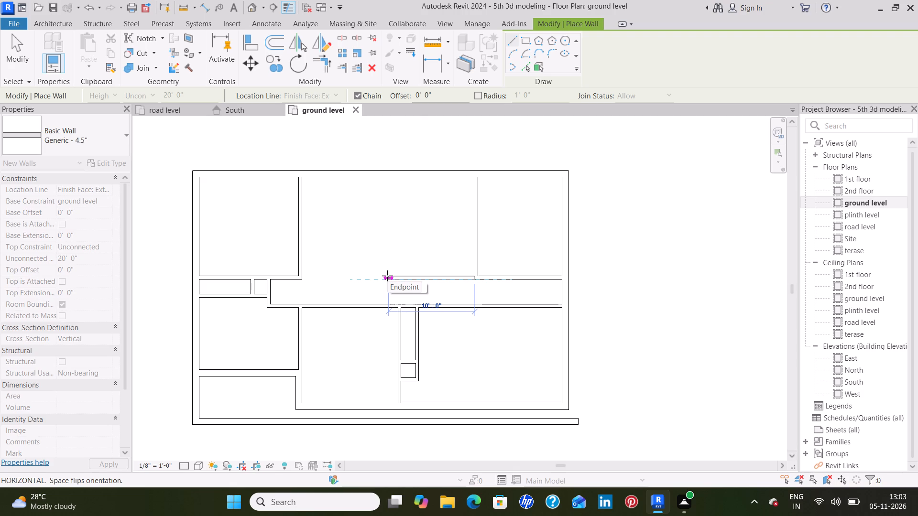
key(1)
text(0')
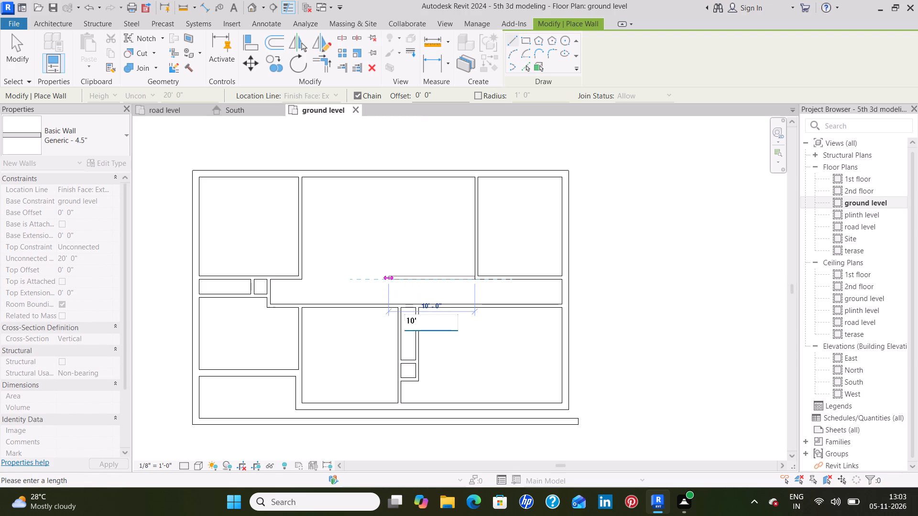
key(4)
key(shift+quotedbl)
key(Return)
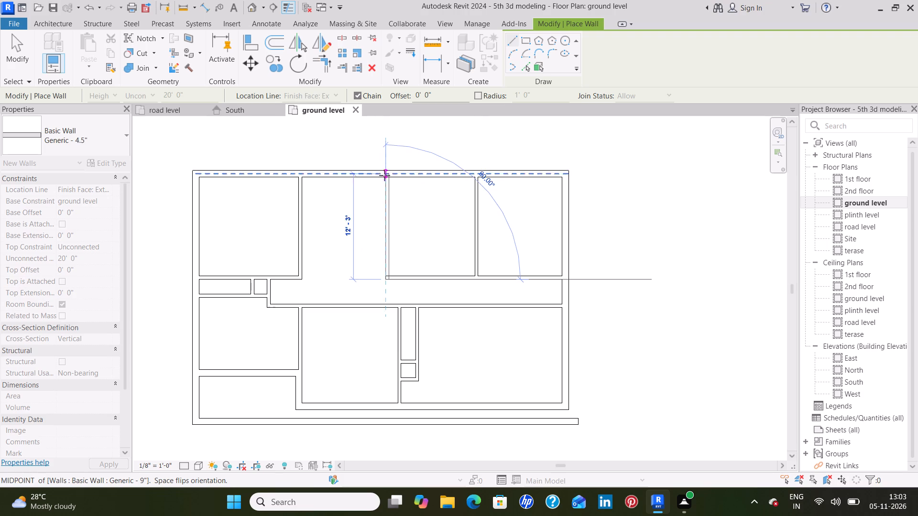
click(385, 177)
key(Escape)
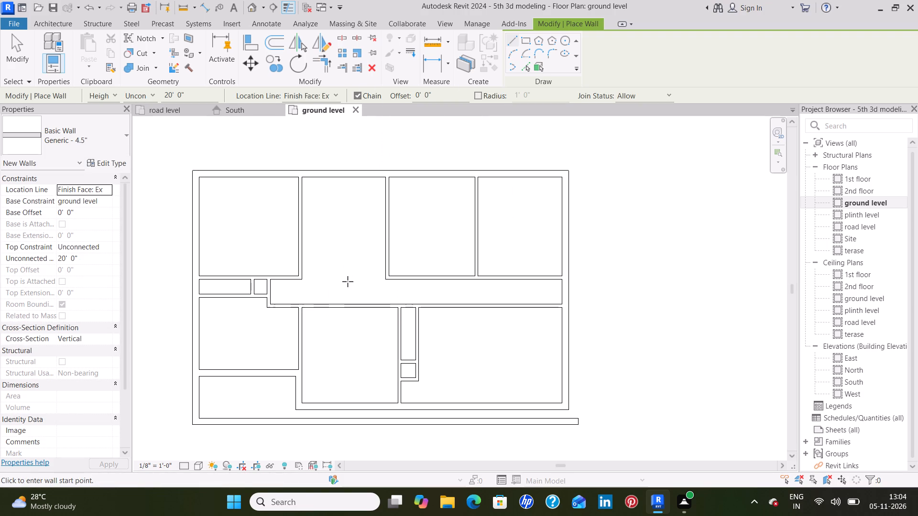
Close the remaining gap with a 4.5" partition 9'-8 1/2" leftward from the new corner to the upper-left room's lower-right corner.
click(386, 279)
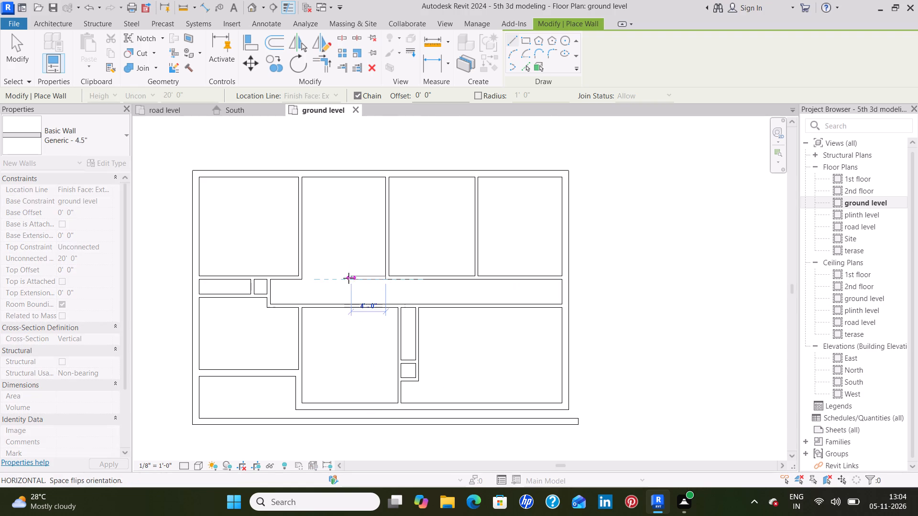
click(302, 279)
key(Escape)
key(Escape)
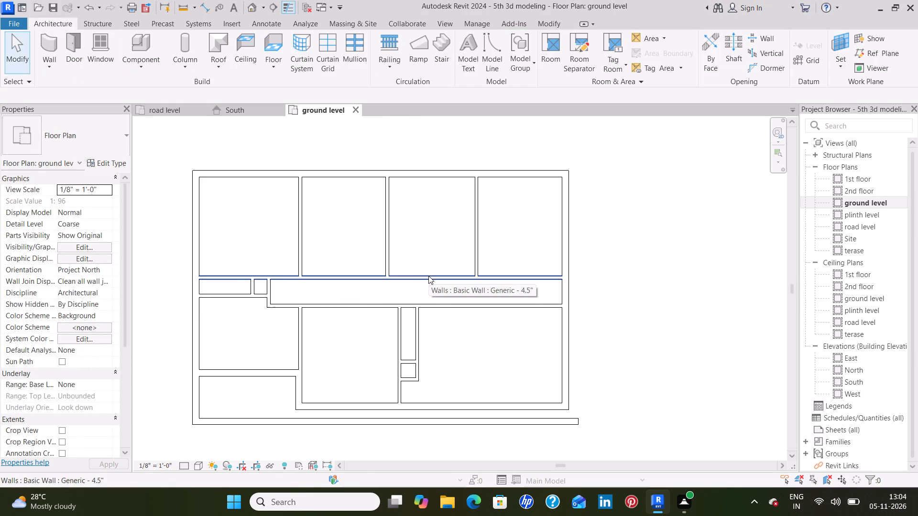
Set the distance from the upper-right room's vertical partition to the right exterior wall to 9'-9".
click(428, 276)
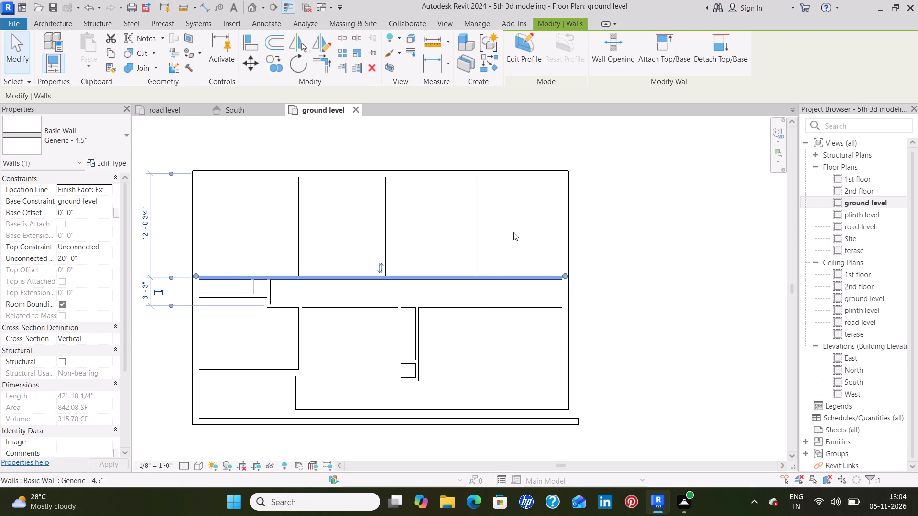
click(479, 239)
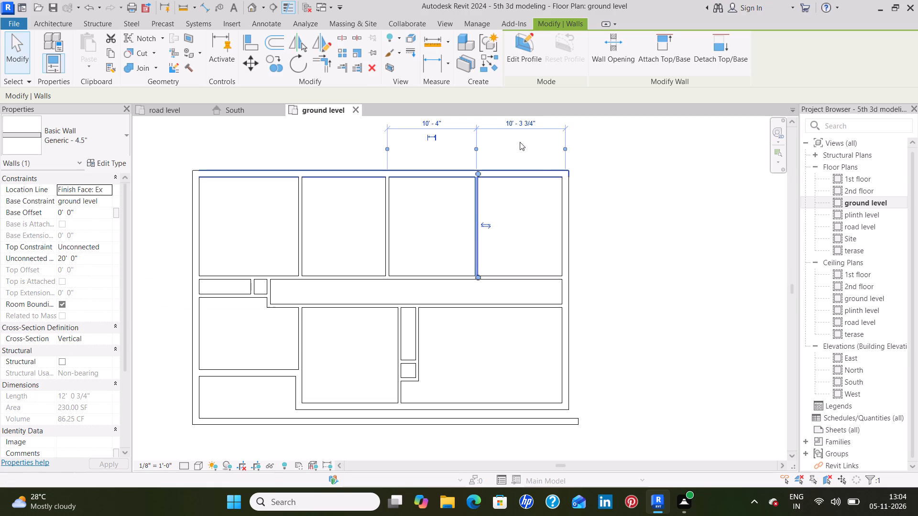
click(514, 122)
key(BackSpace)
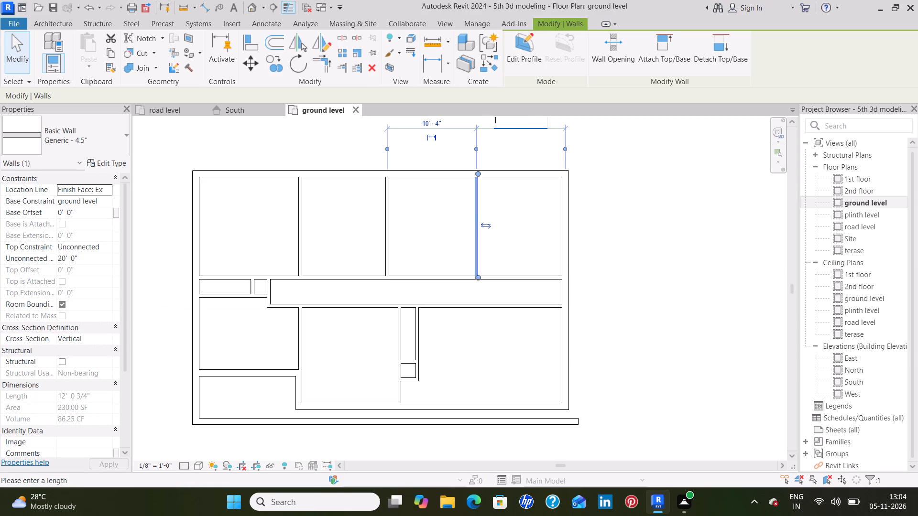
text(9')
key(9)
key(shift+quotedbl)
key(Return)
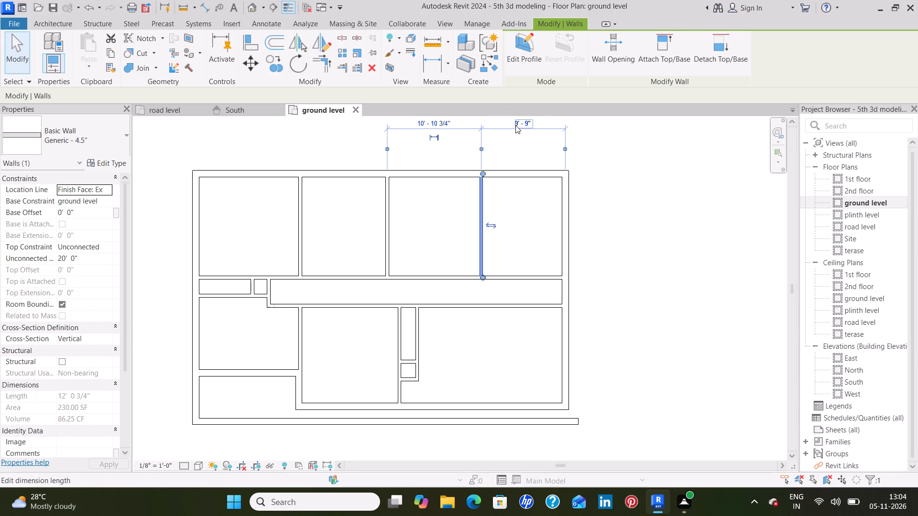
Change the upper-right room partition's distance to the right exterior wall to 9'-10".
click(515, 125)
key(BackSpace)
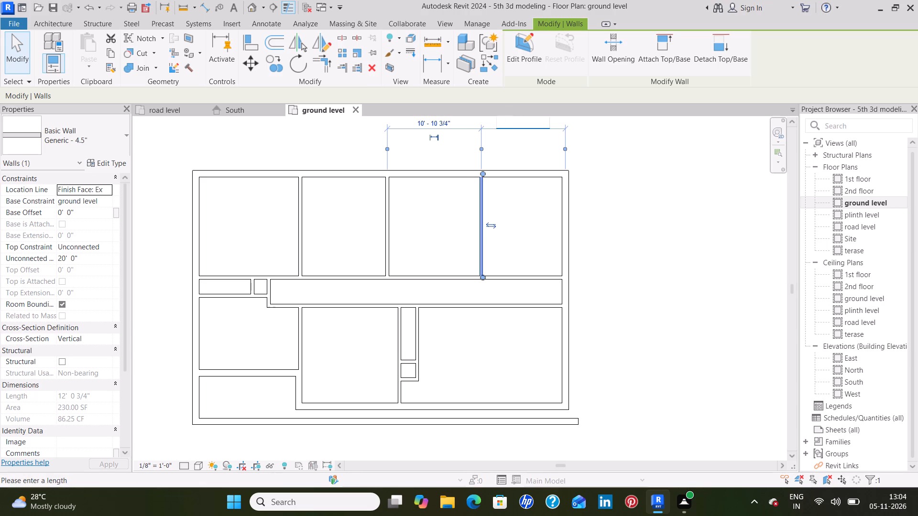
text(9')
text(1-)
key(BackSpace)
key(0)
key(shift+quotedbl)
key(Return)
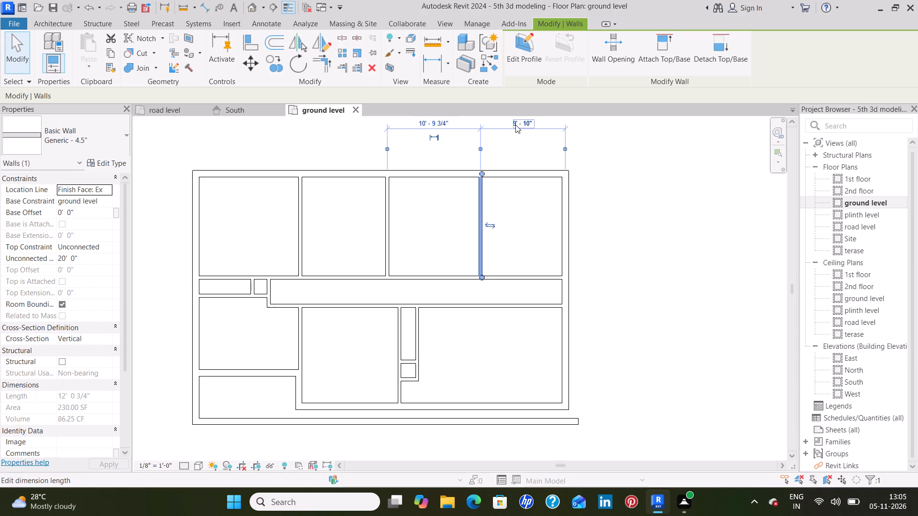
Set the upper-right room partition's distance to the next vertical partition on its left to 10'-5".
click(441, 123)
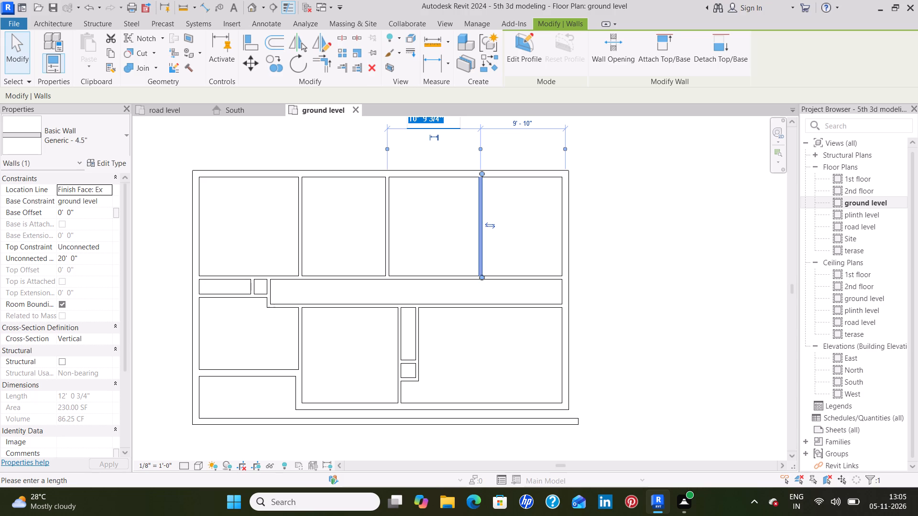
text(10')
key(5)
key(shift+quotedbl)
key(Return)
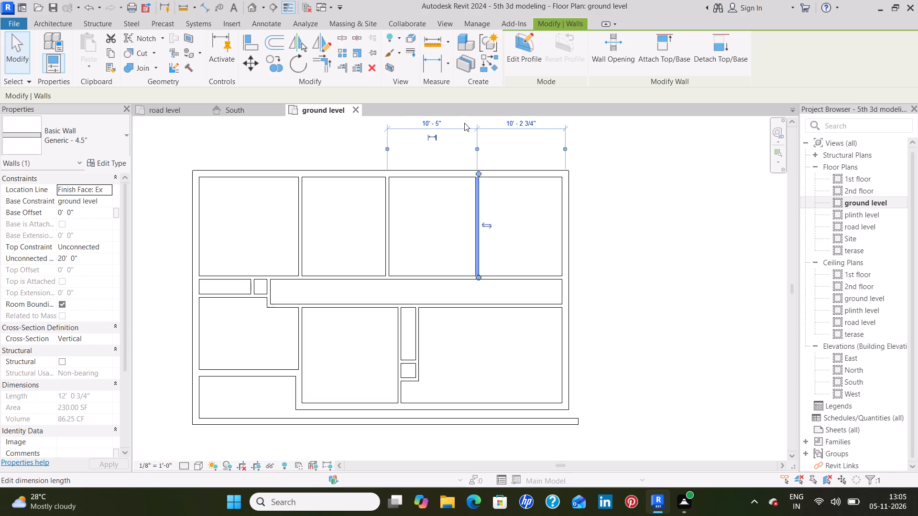
Set the upper-right room partition's distance to the right exterior wall to 9'-10".
click(510, 124)
key(BackSpace)
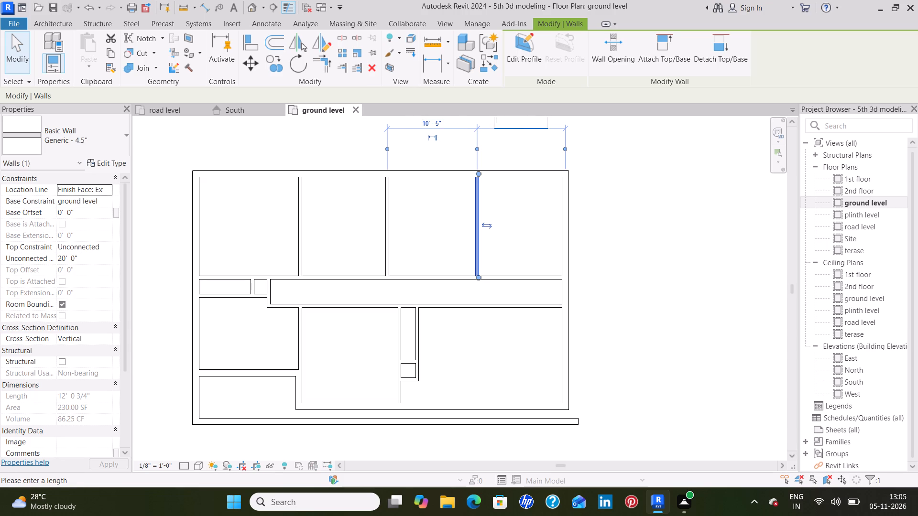
text(9'10)
key(shift+quotedbl)
key(Return)
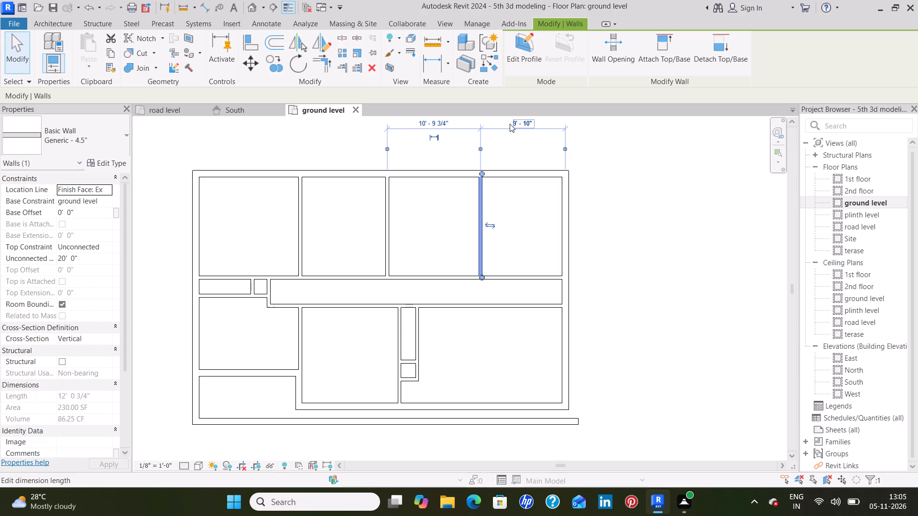
Move the middle vertical partition of the upper rooms to 10'-5" from the upper-right room's partition.
click(386, 239)
click(438, 123)
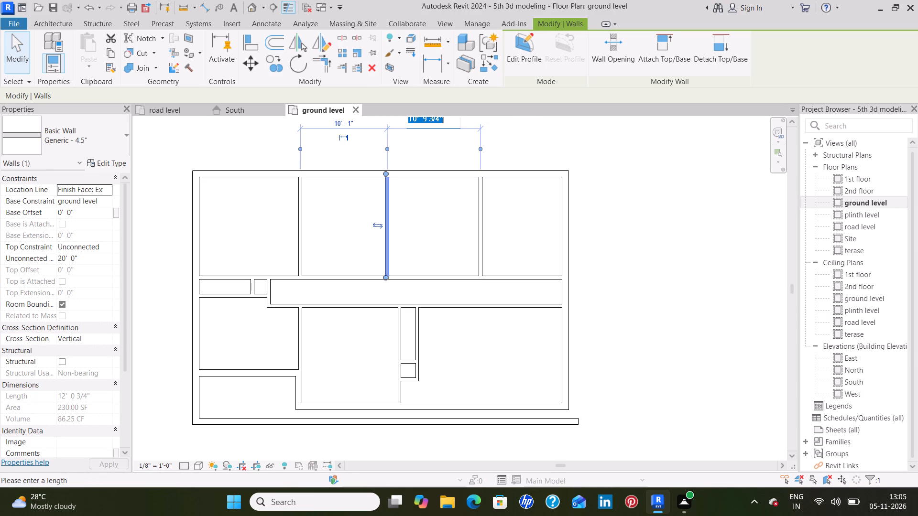
key(BackSpace)
text(10'5")
key(Return)
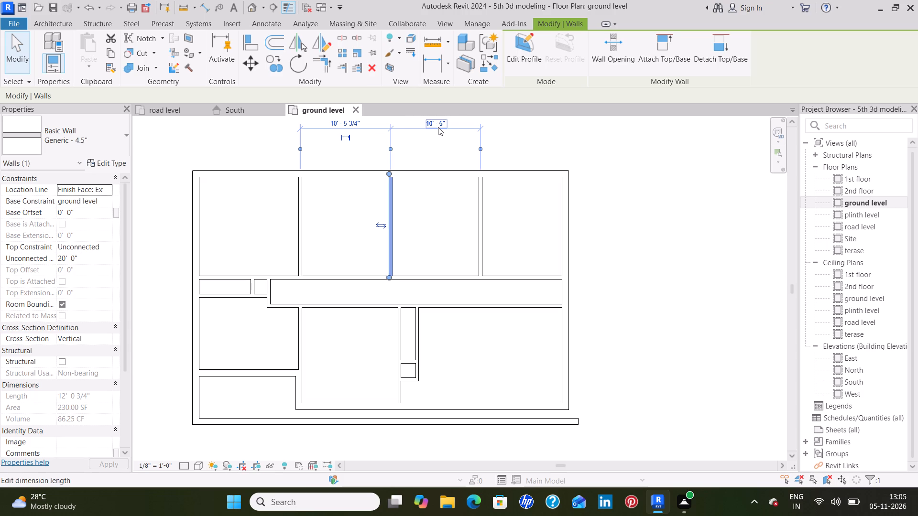
click(351, 156)
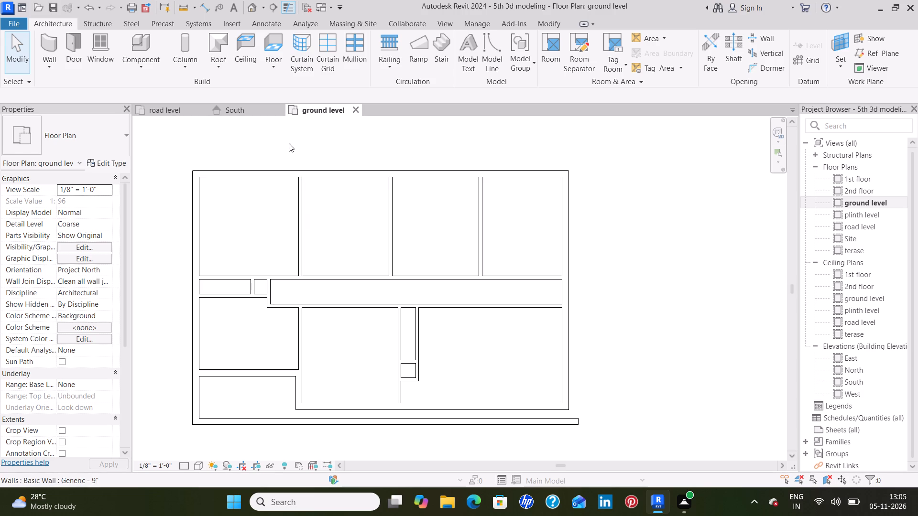
Draw an L-shaped 4.5" partition in the second upper room, about 3'-6" below the top wall: 1'-6" rightward, then 8'-4 1/2" down, thickness outward.
click(48, 39)
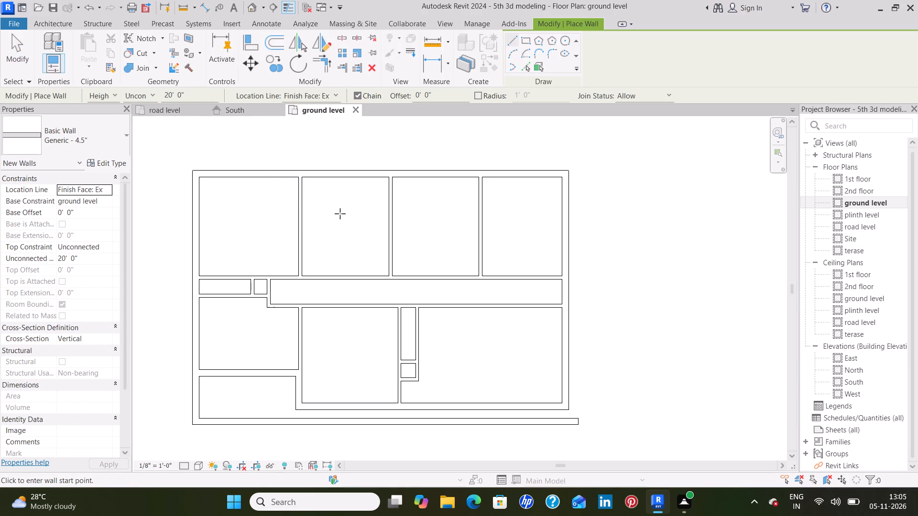
click(306, 205)
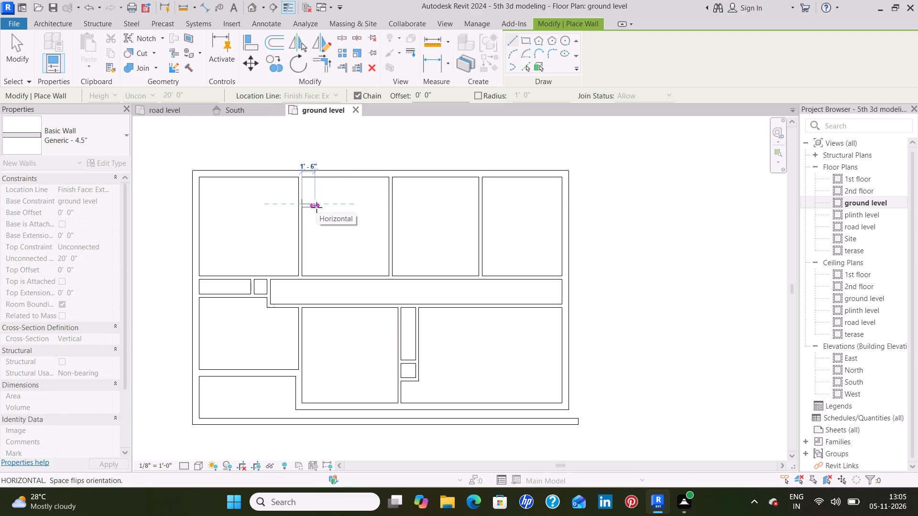
click(317, 207)
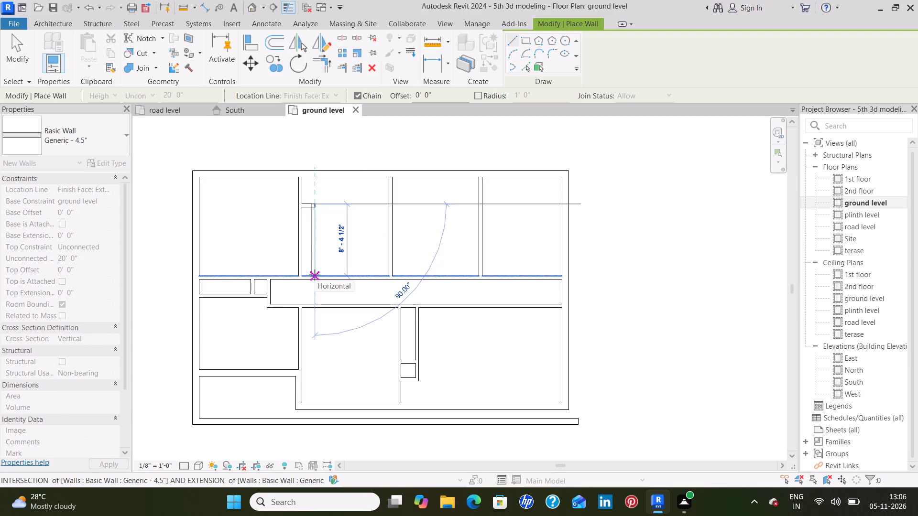
key(space)
click(315, 274)
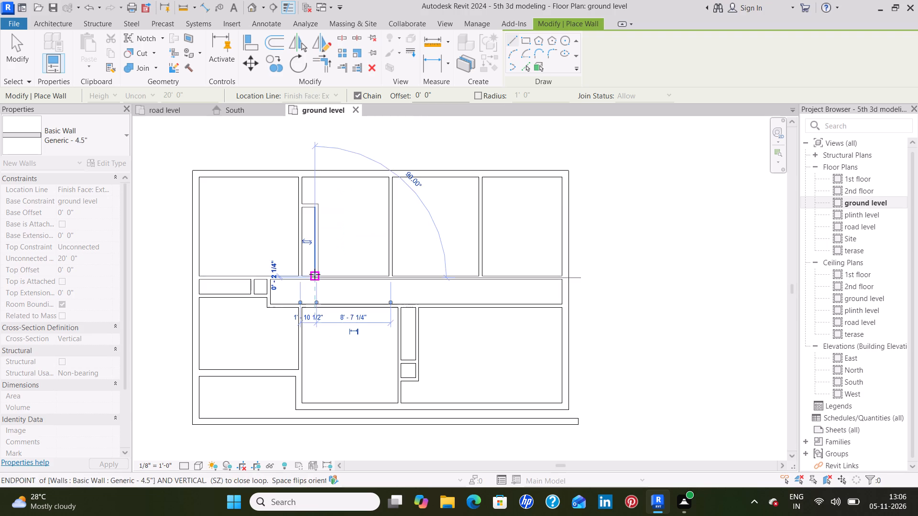
key(Escape)
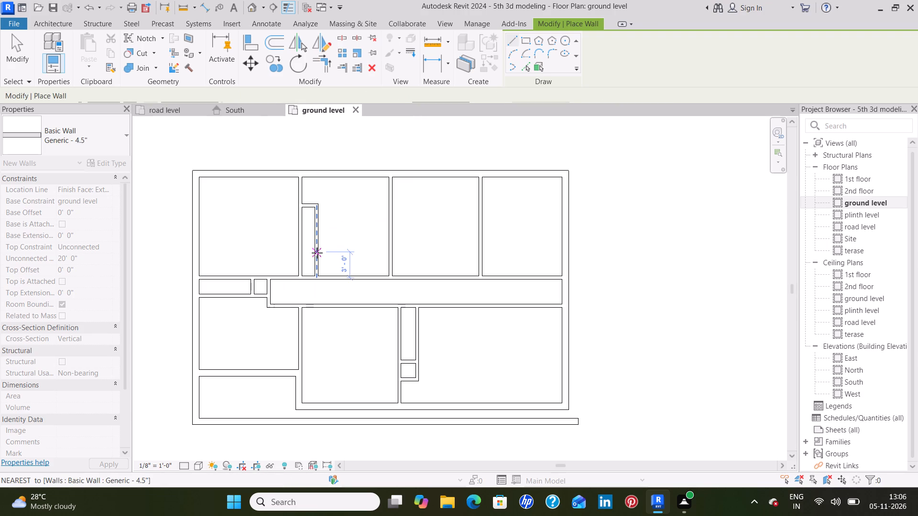
key(Escape)
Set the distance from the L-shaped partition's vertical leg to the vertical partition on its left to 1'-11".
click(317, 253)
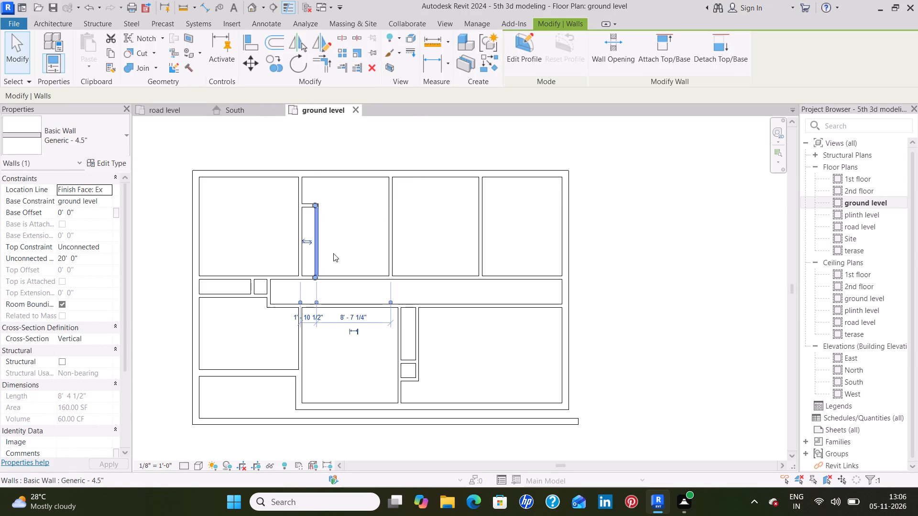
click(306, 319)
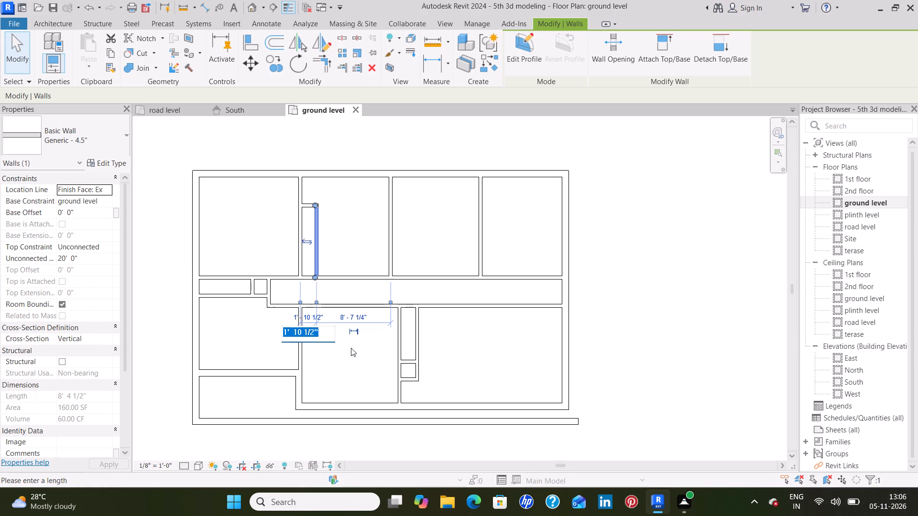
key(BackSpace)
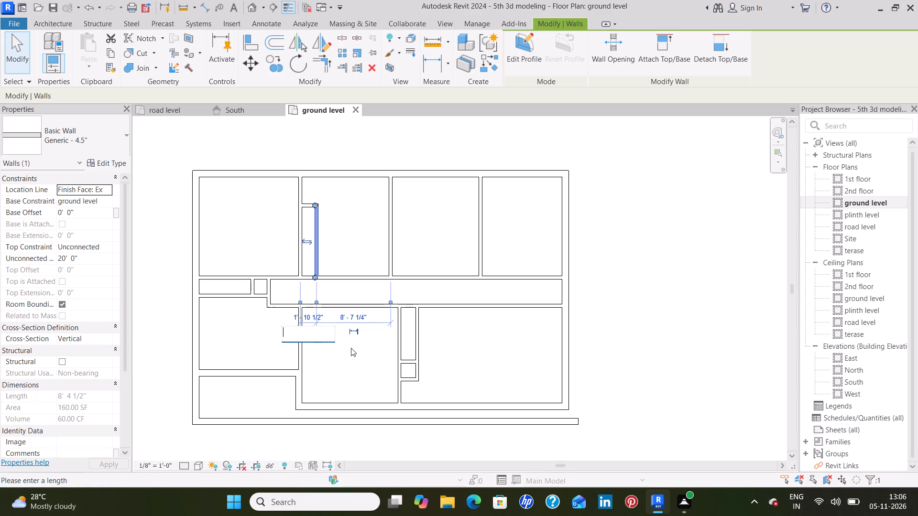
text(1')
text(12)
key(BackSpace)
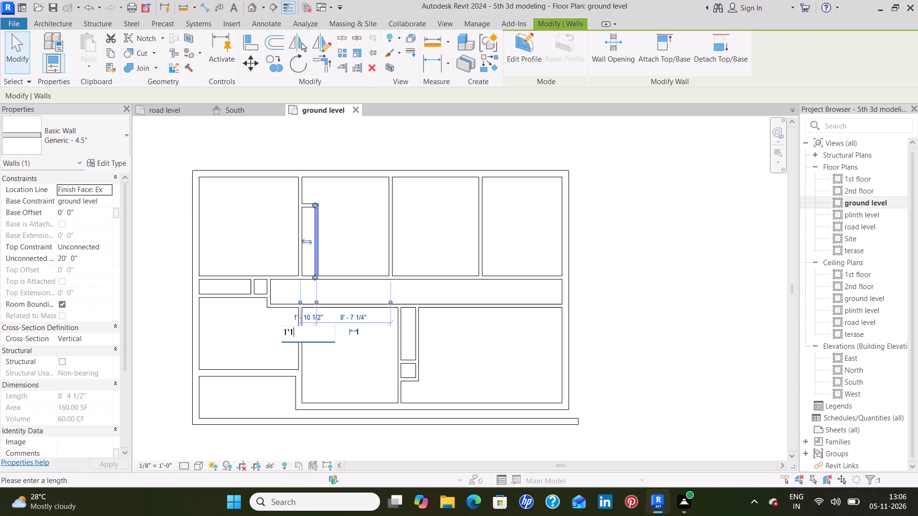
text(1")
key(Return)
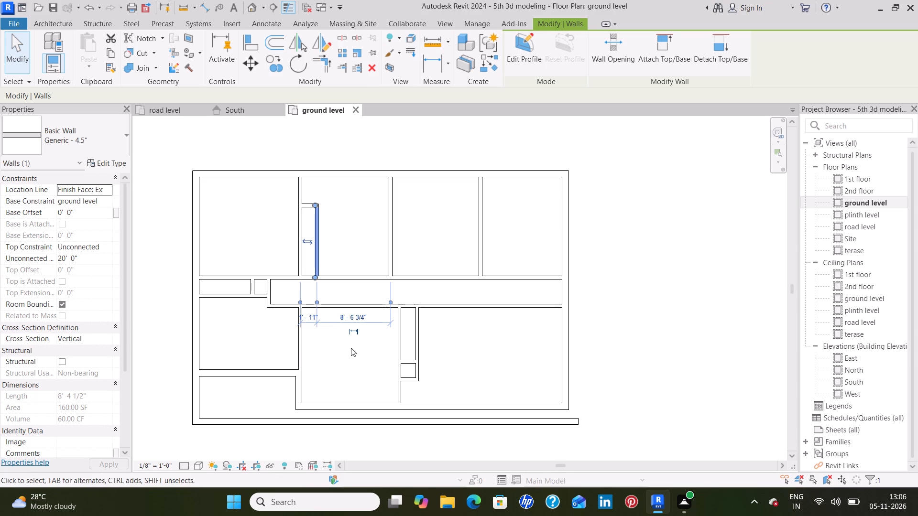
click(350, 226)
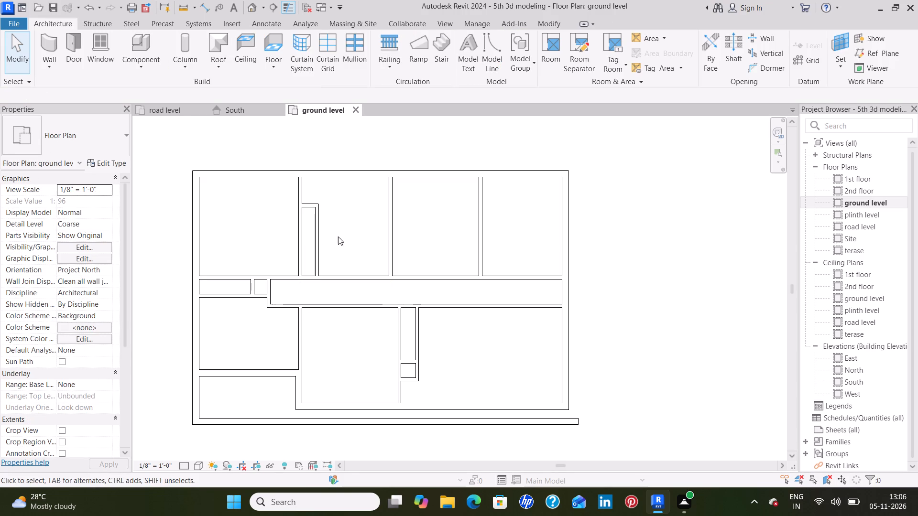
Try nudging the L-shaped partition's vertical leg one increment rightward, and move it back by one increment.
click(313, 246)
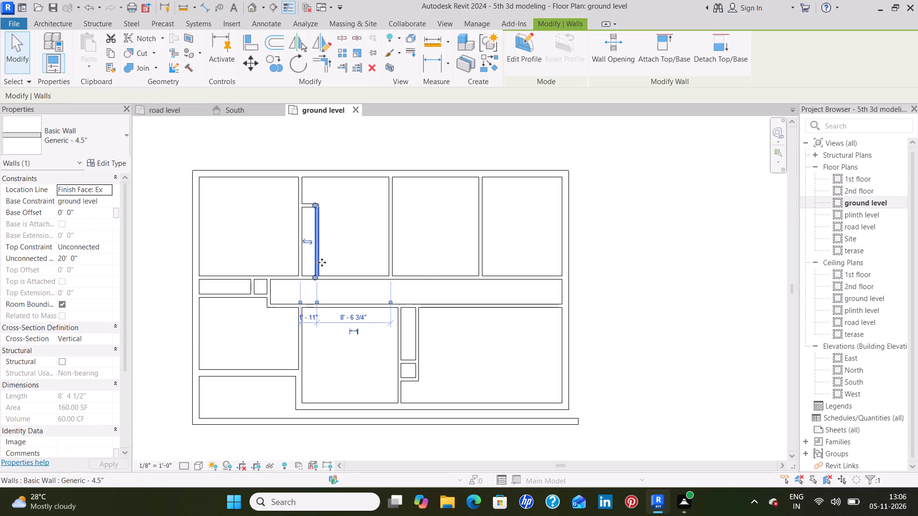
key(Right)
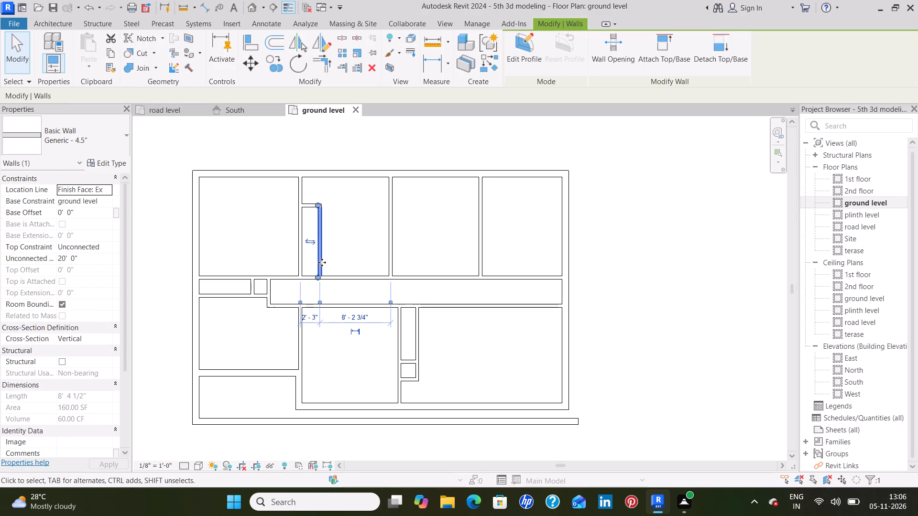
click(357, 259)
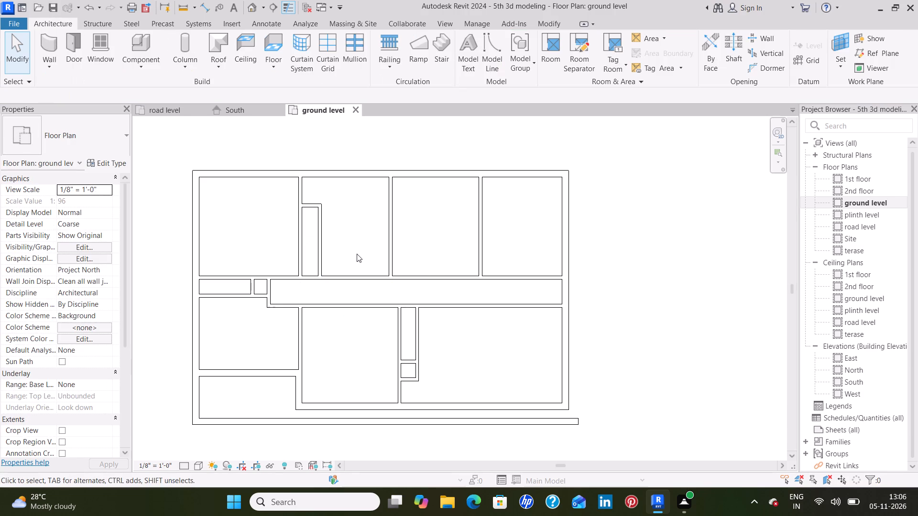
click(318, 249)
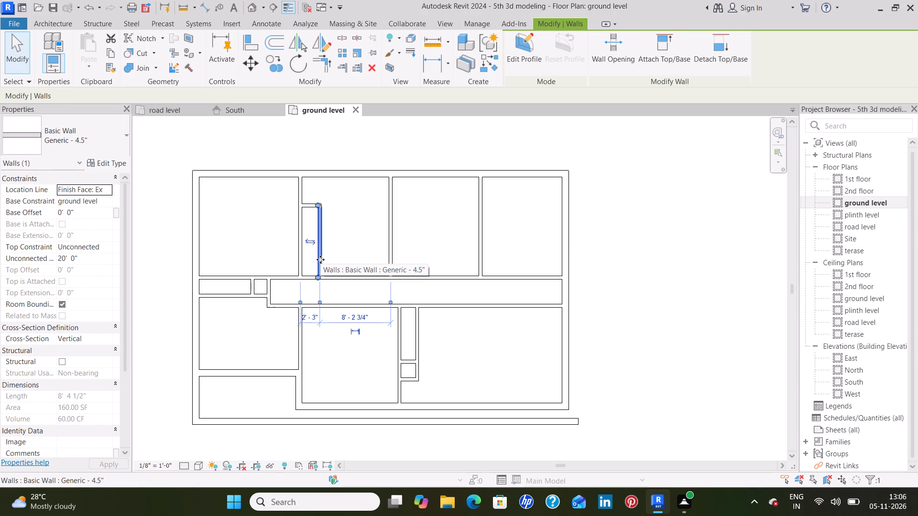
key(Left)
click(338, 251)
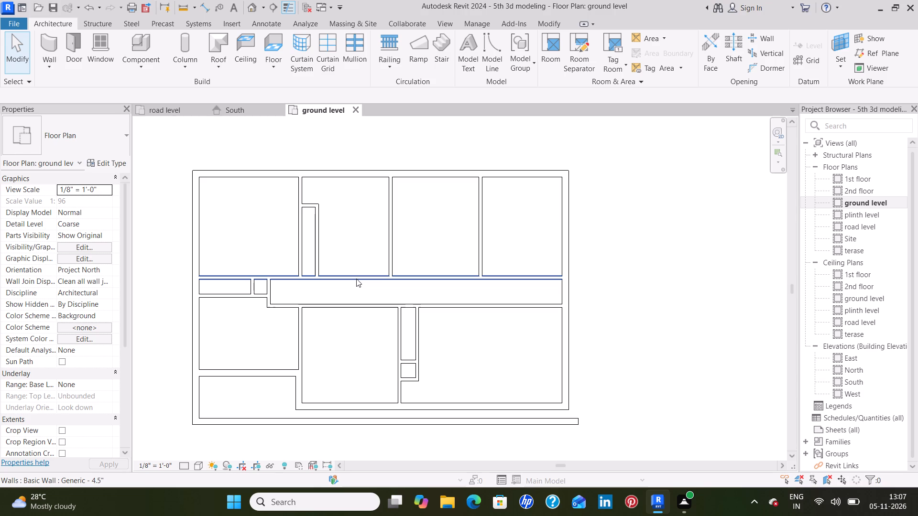
Check the spacing of the L-shaped partition's vertical leg and of the lower partition of the narrow spaces below the upper-left room.
scroll(297, 251, up, 2)
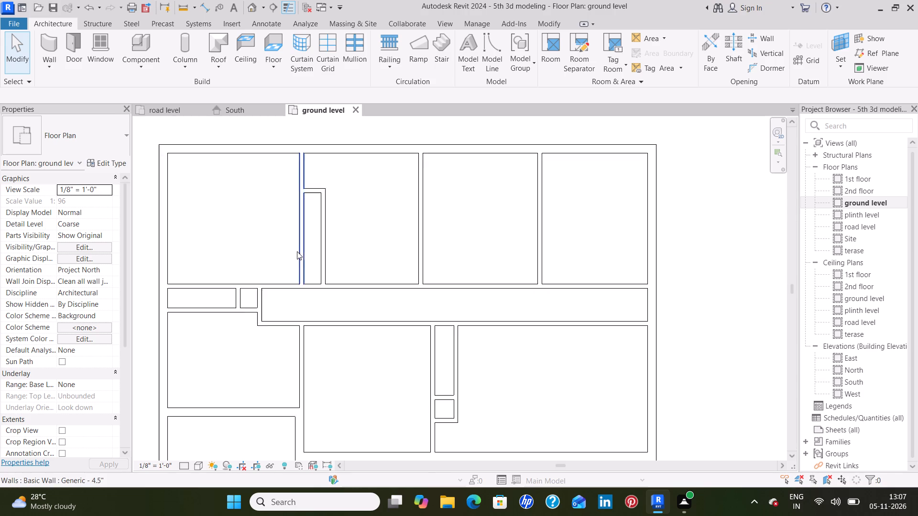
scroll(297, 251, up, 5)
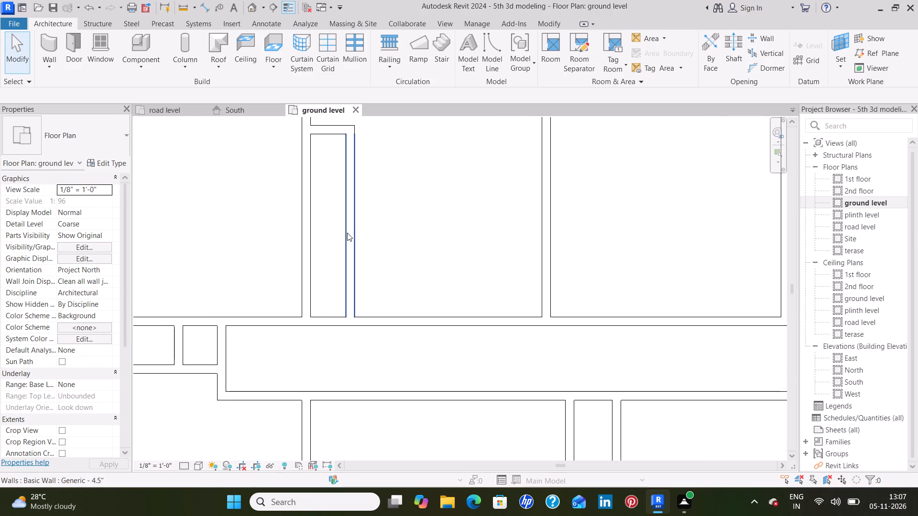
click(349, 233)
middle_drag(249, 244, 356, 241)
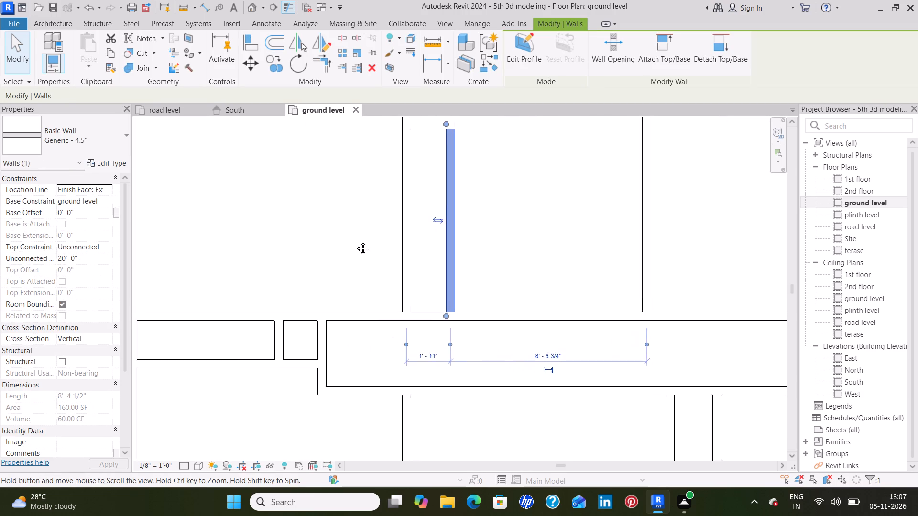
middle_drag(356, 241, 385, 255)
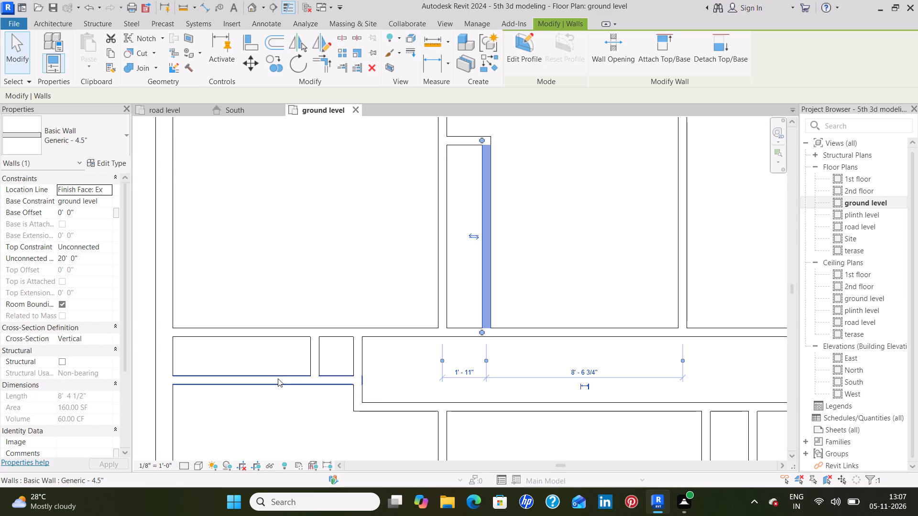
scroll(280, 376, up, 4)
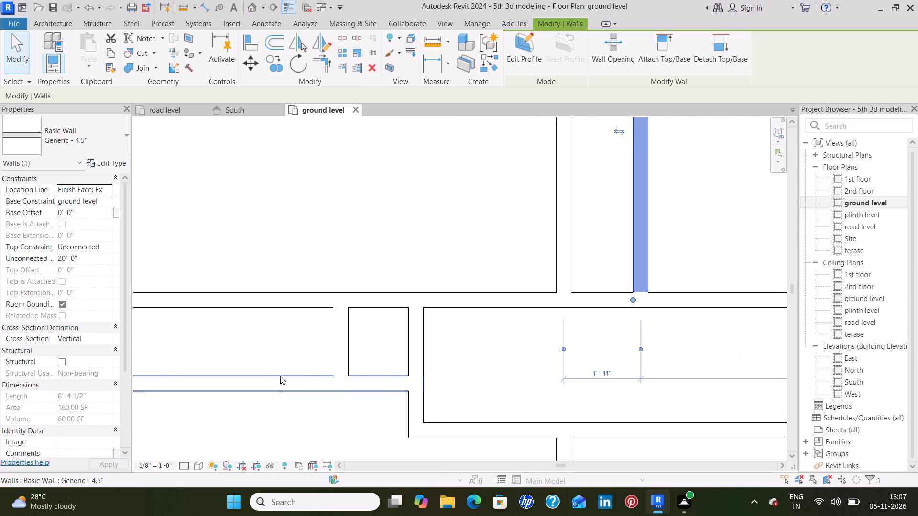
scroll(280, 376, up, 3)
middle_drag(307, 362, 74, 387)
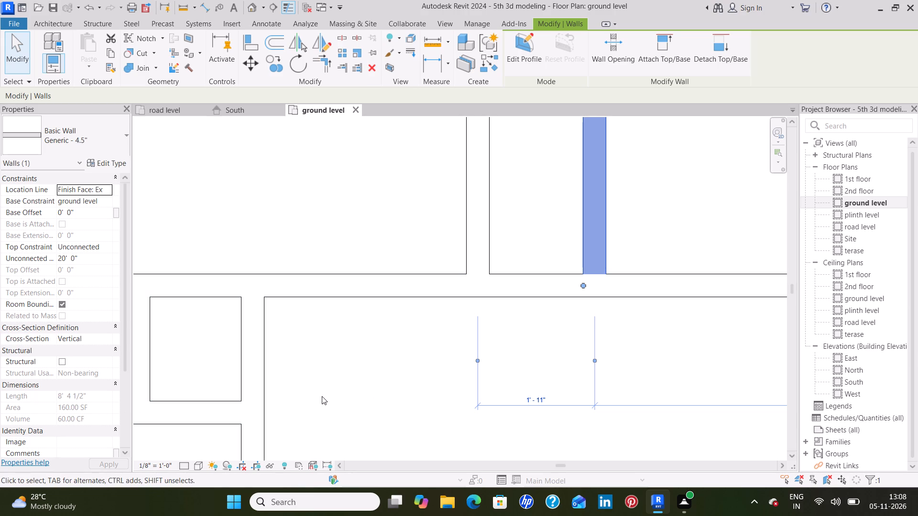
middle_drag(322, 396, 432, 395)
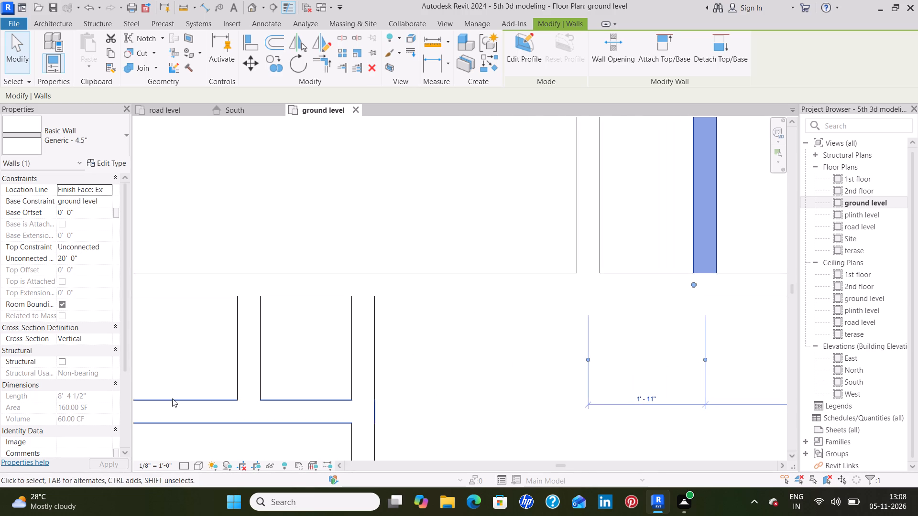
click(172, 398)
scroll(460, 364, down, 7)
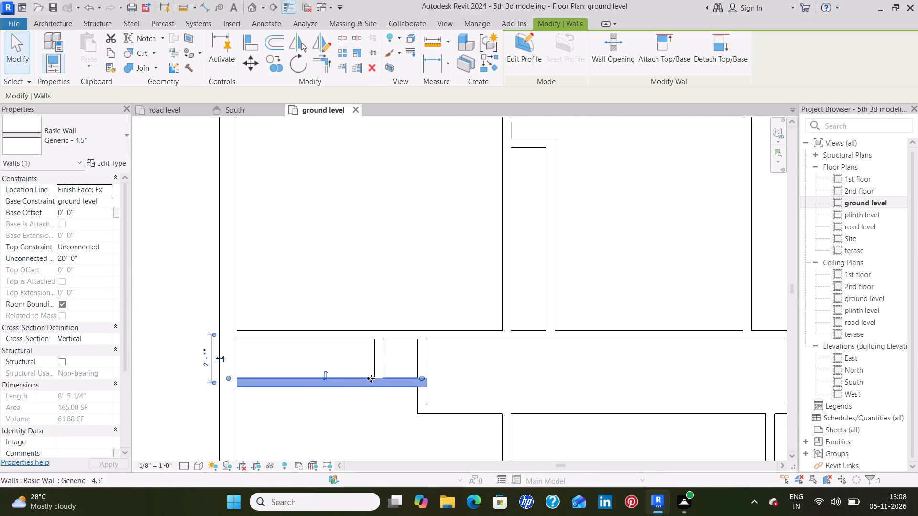
Set the distance from the L-shaped partition's vertical leg to the vertical partition on its left to 2'-1".
click(546, 322)
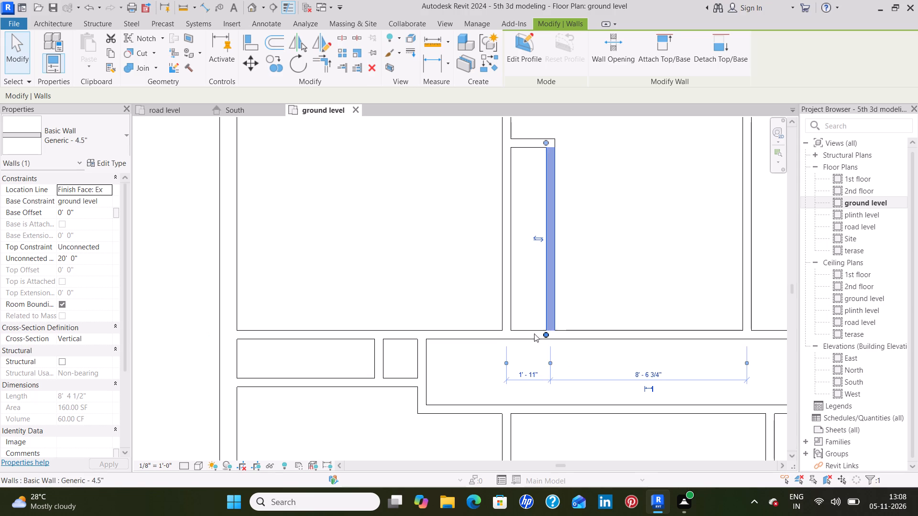
click(533, 375)
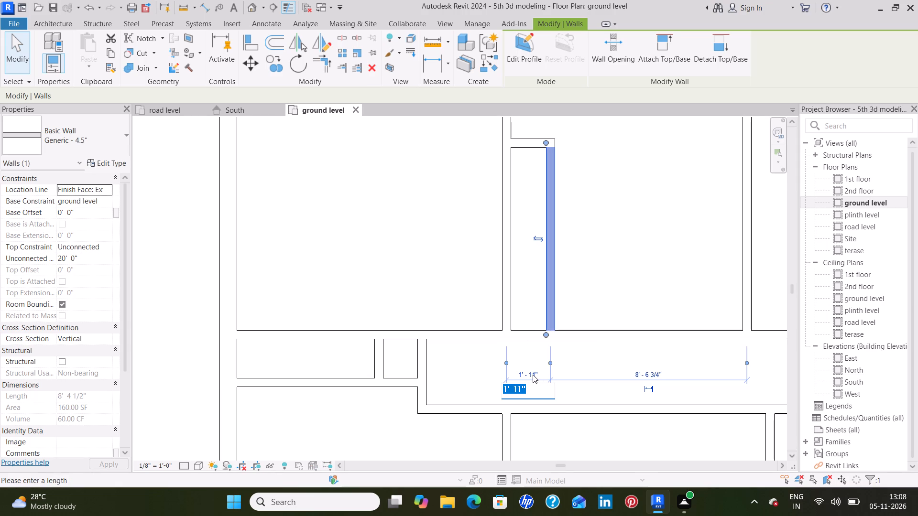
key(BackSpace)
key(2)
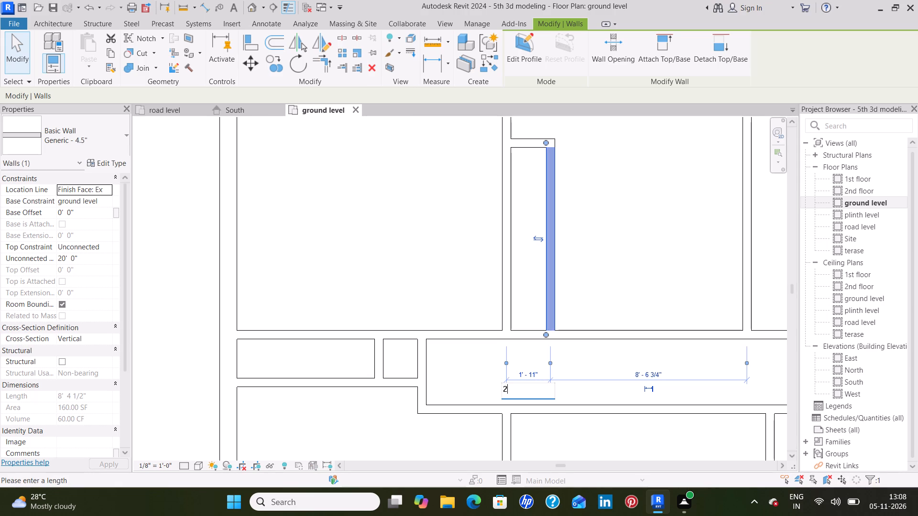
text('1")
key(Return)
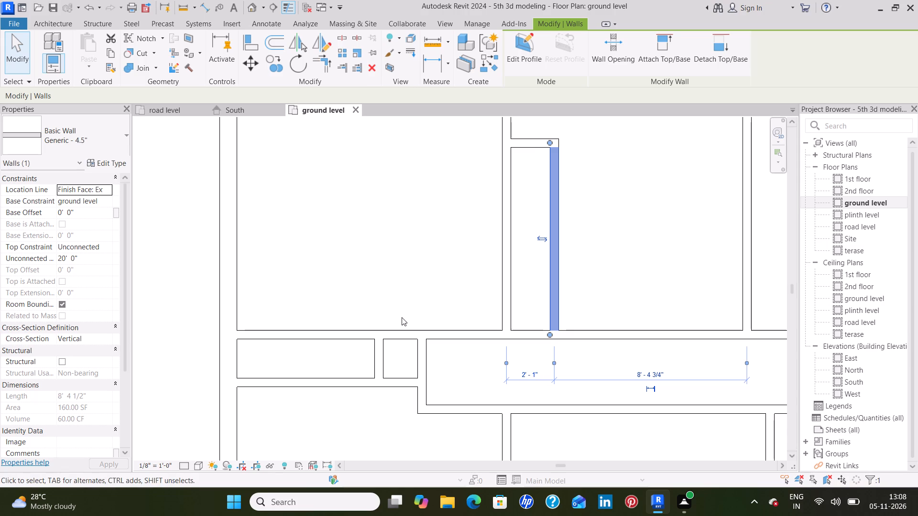
click(404, 291)
Start the Wall tool in the ground level plan.
scroll(713, 307, down, 3)
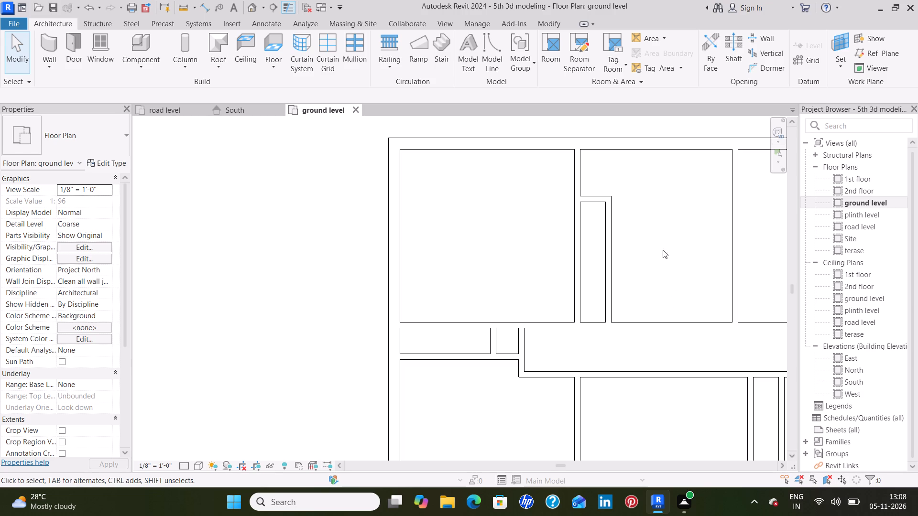
click(50, 46)
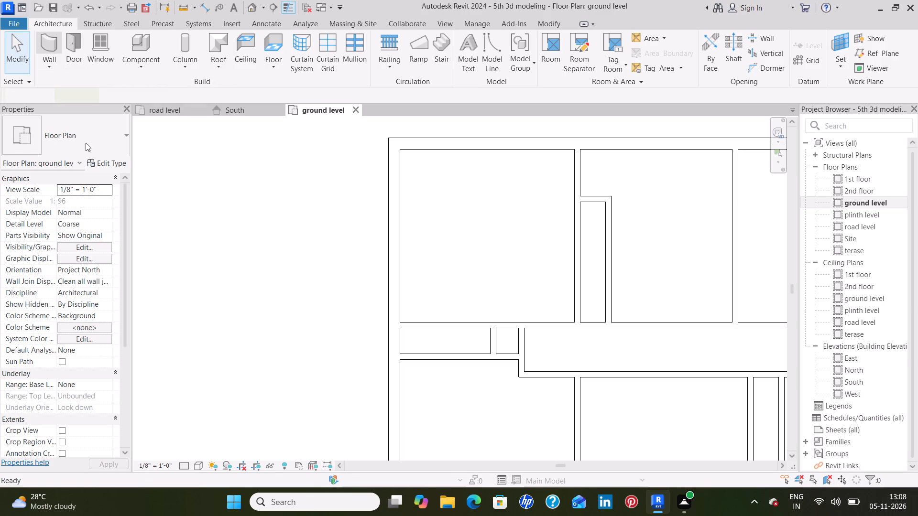
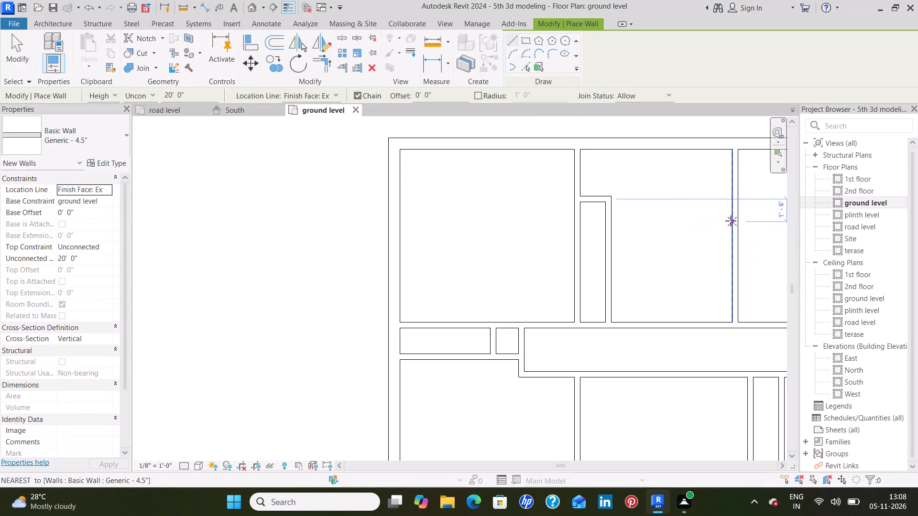
Draw a horizontal 4.5" partition about 8'-0" long from the vertical partition to the L-shaped partition's vertical leg, with its thickness below the line.
click(731, 221)
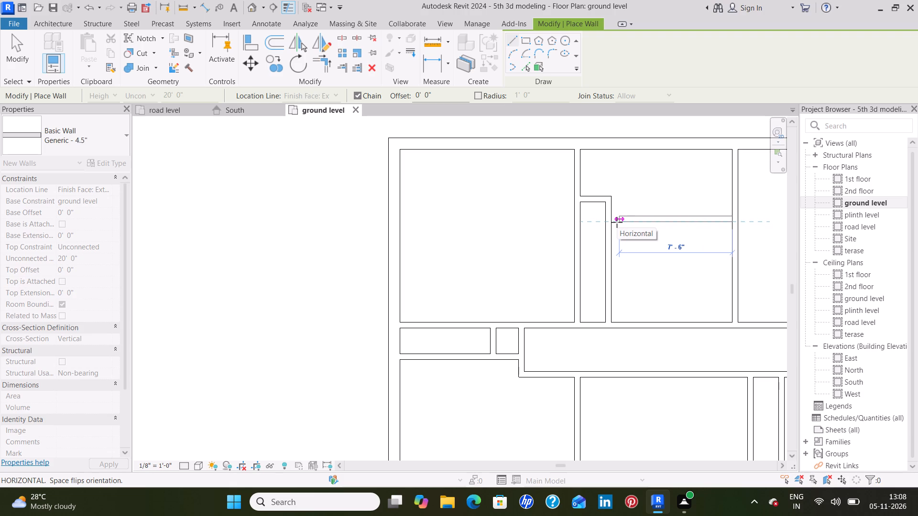
key(space)
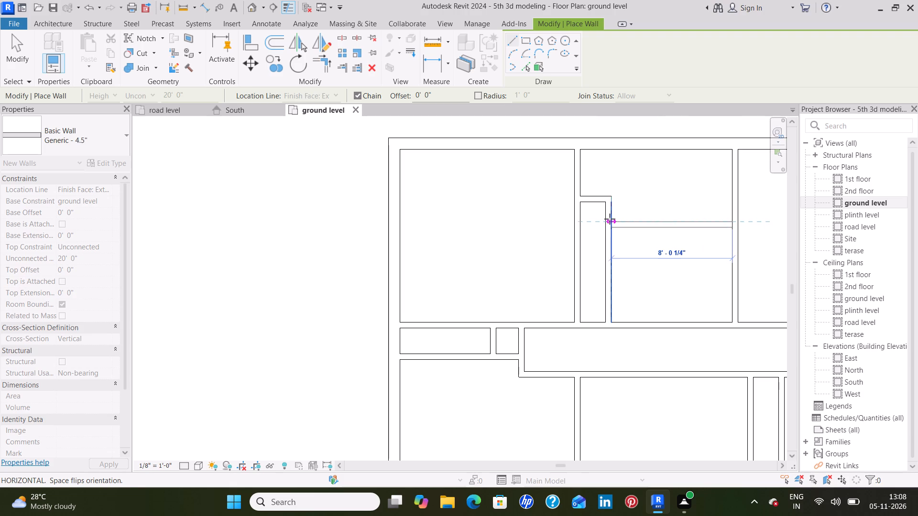
click(612, 220)
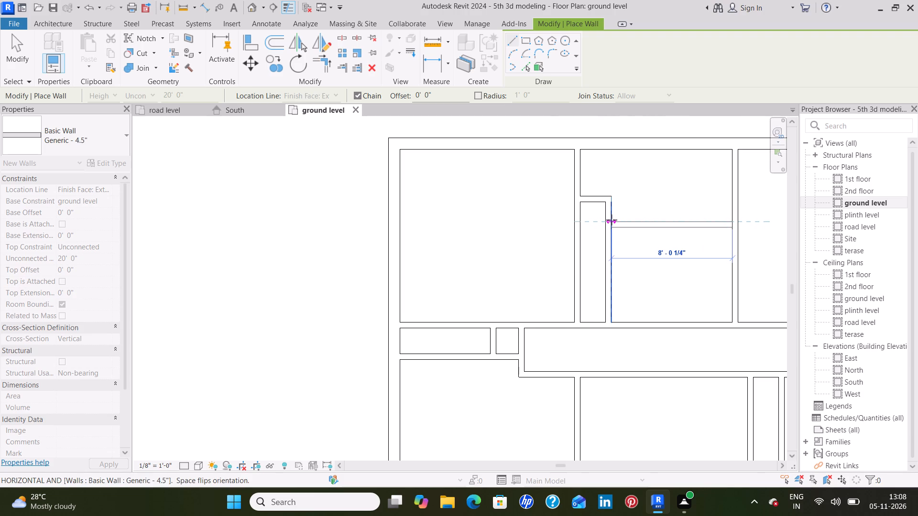
key(Escape)
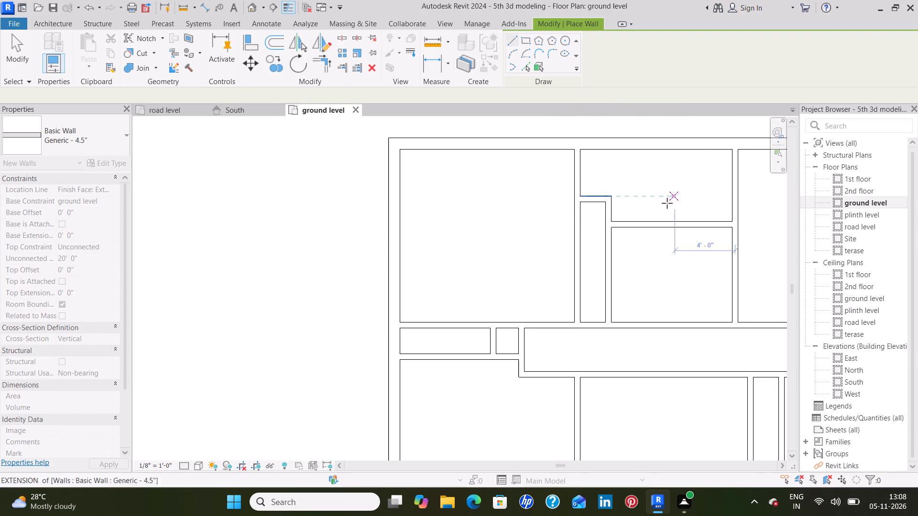
scroll(665, 204, down, 3)
key(Escape)
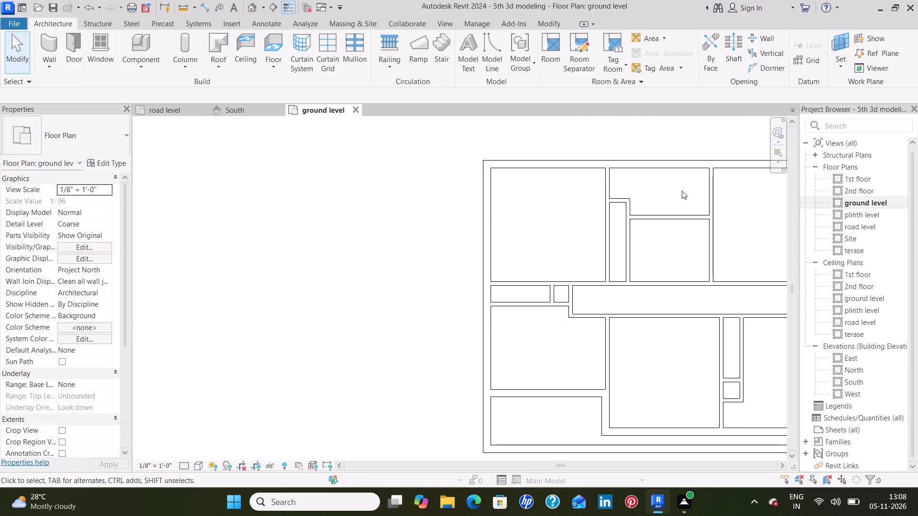
Delete the lowest horizontal 9" wall running below the building's bottom exterior wall.
middle_drag(678, 192, 601, 206)
scroll(595, 206, down, 5)
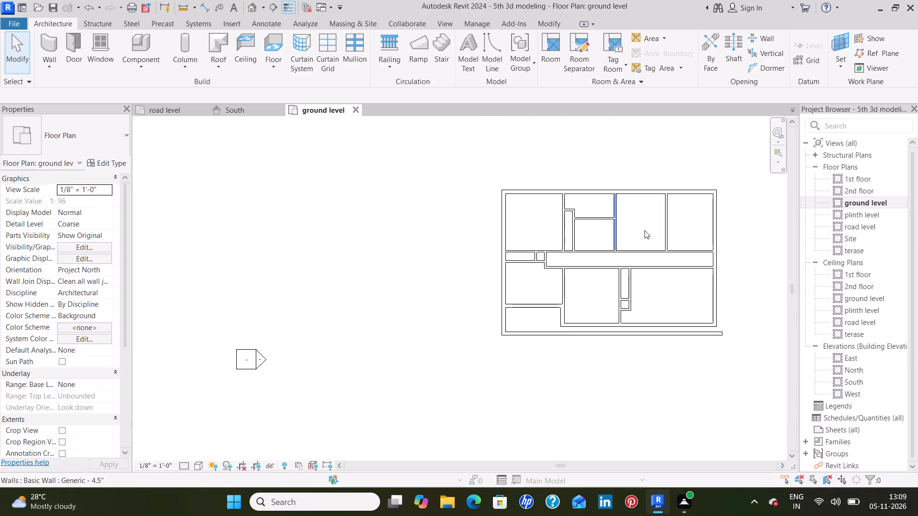
middle_drag(685, 289, 541, 272)
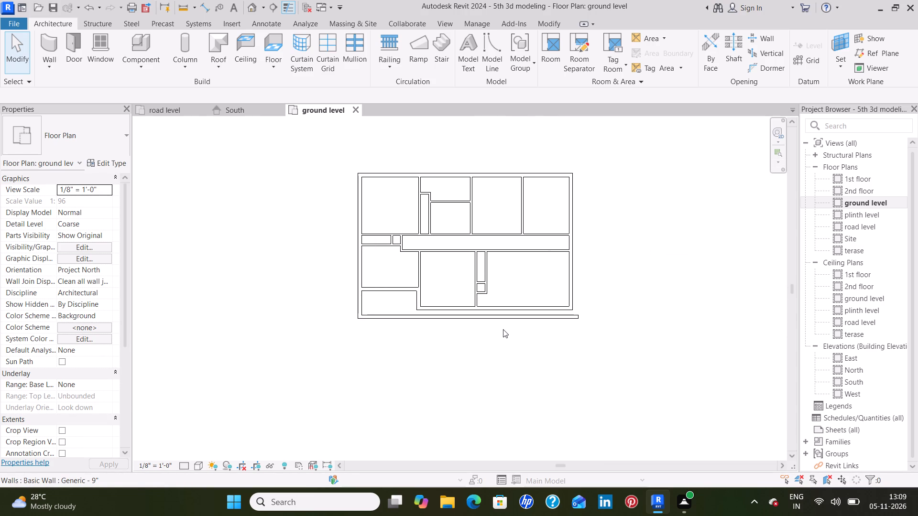
click(498, 317)
key(Delete)
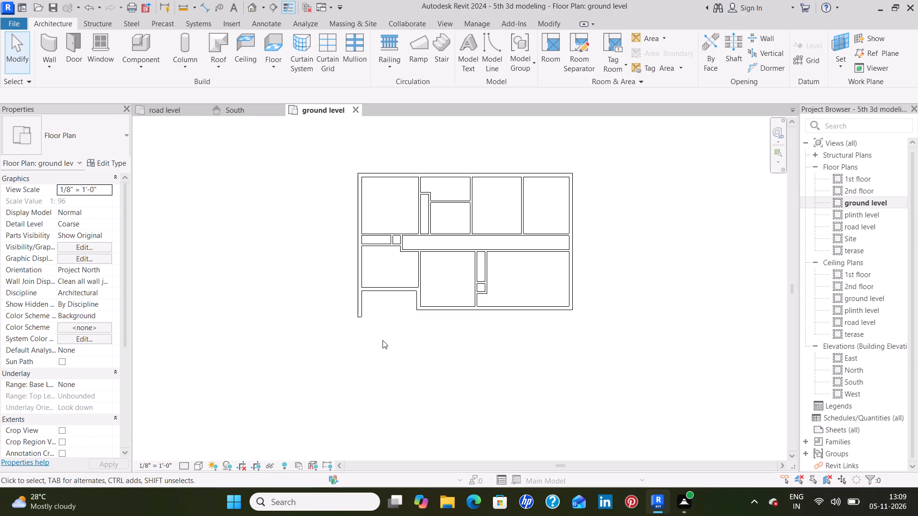
Shorten the left exterior 9" wall to 23'-6", ending at the outer face of the lower-left room's bottom wall.
click(357, 313)
scroll(366, 316, up, 7)
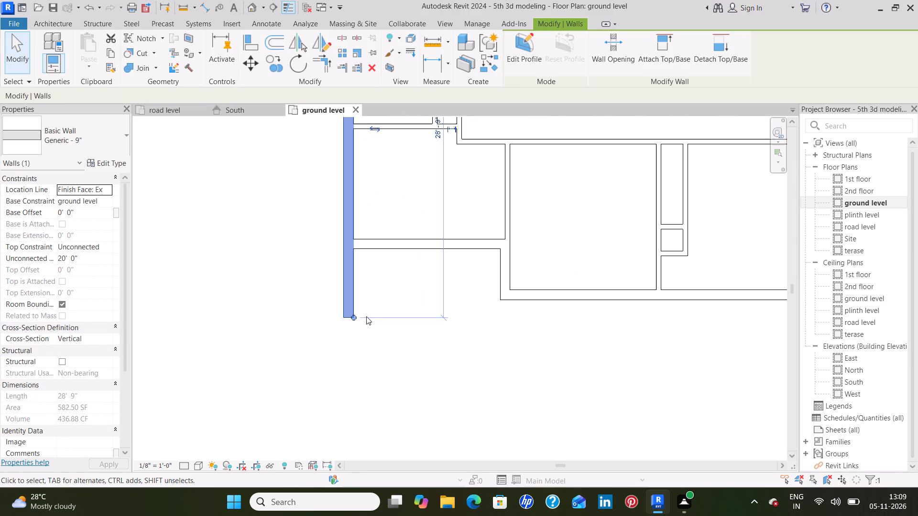
drag(354, 317, 352, 252)
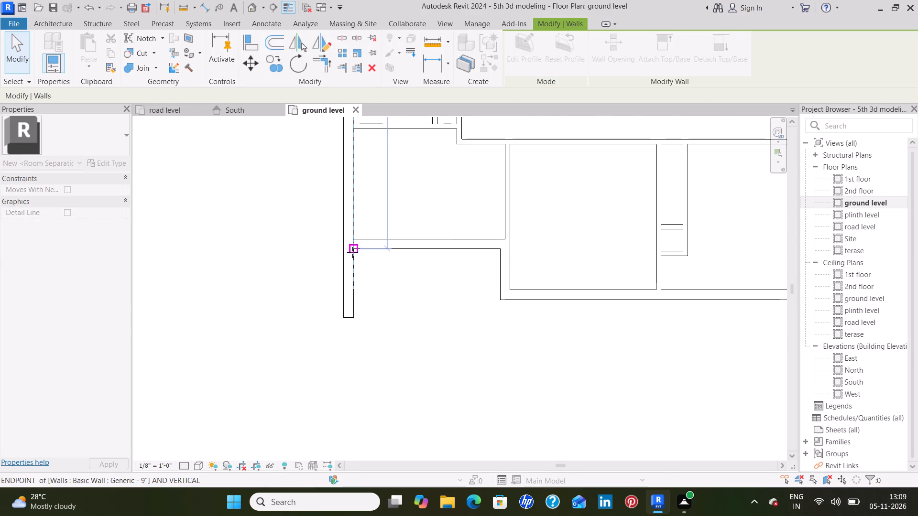
drag(352, 252, 353, 247)
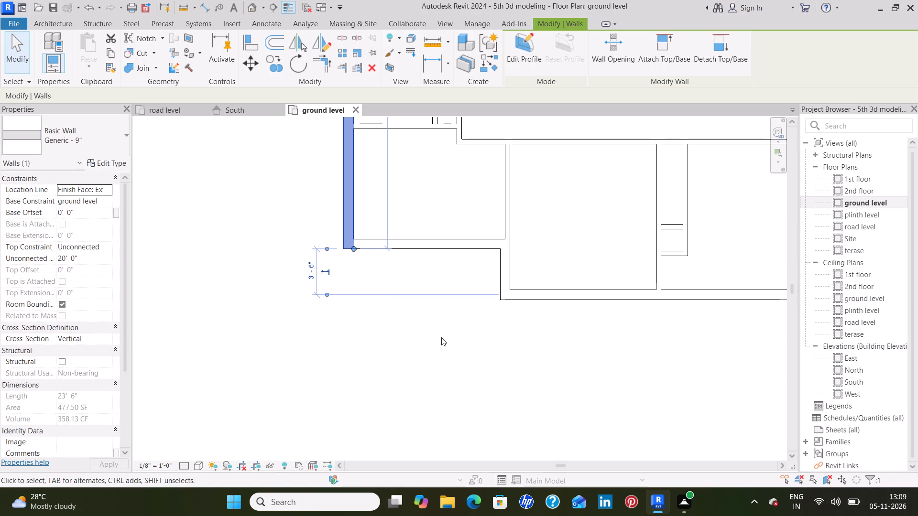
key(Escape)
Move all the ground level walls together down and slightly right, centring the plan between the four elevation markers.
scroll(441, 337, down, 8)
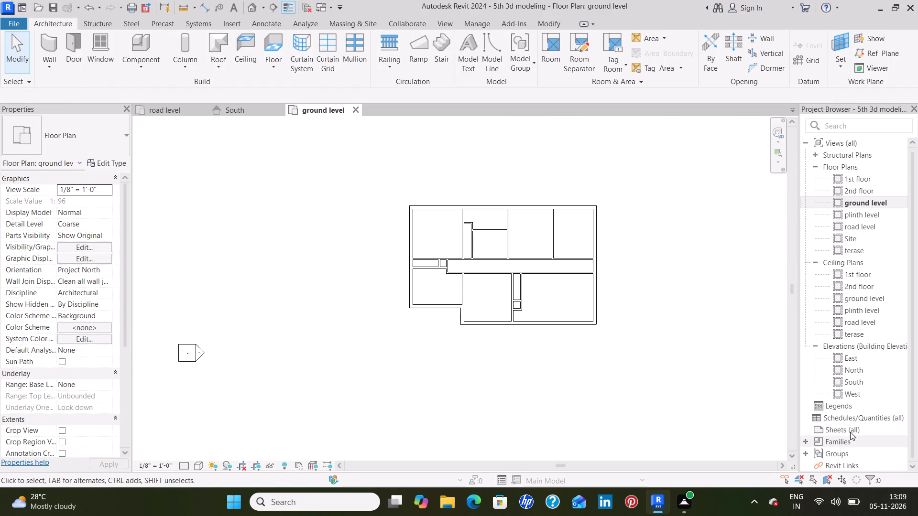
middle_drag(685, 301, 630, 330)
scroll(622, 333, down, 3)
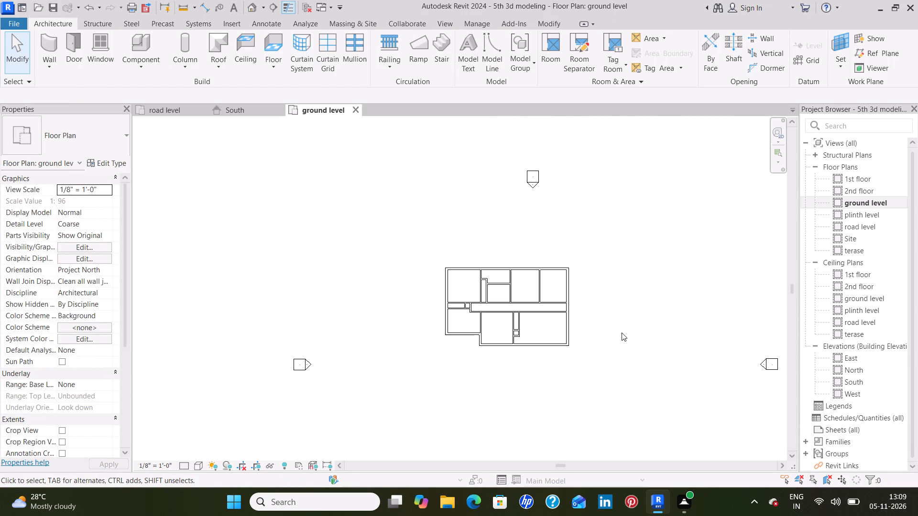
drag(634, 395, 403, 213)
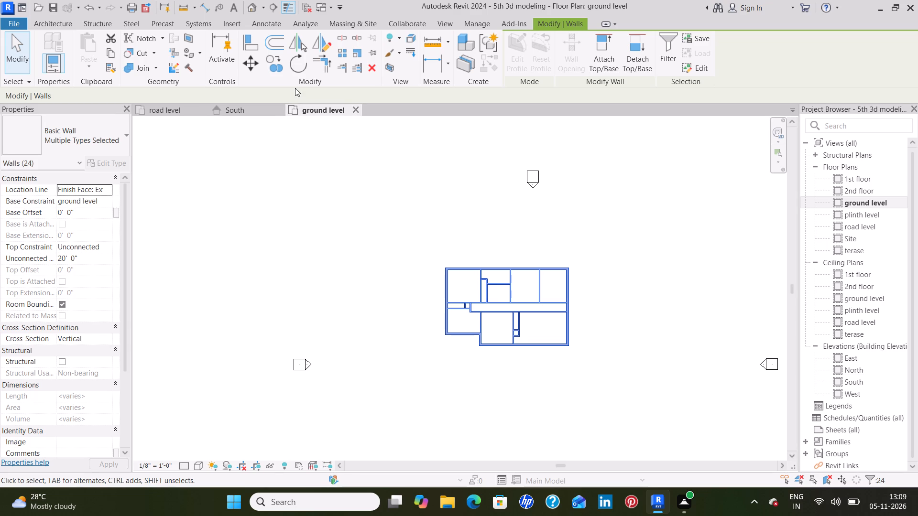
click(249, 65)
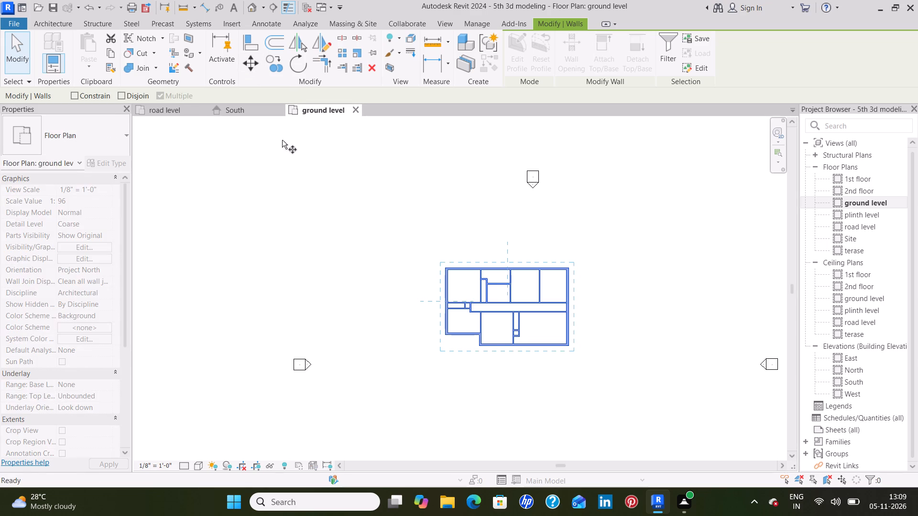
drag(567, 345, 604, 382)
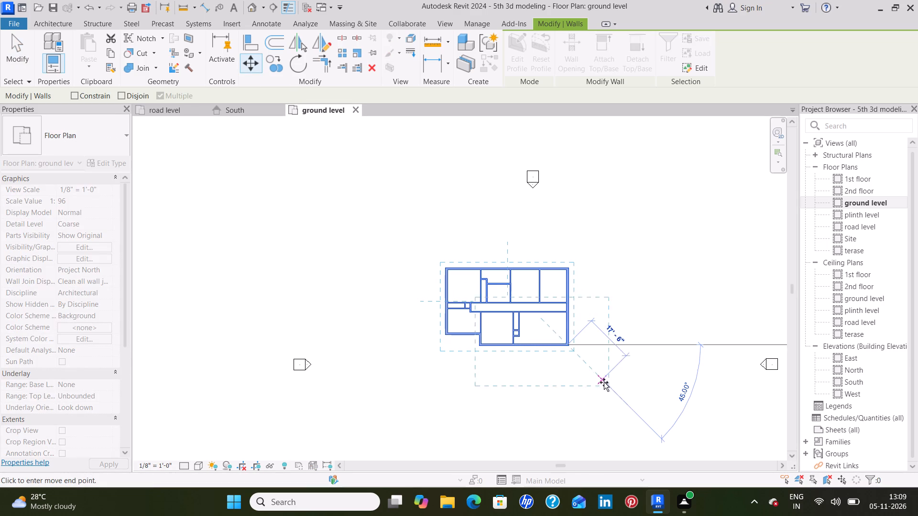
drag(604, 382, 602, 411)
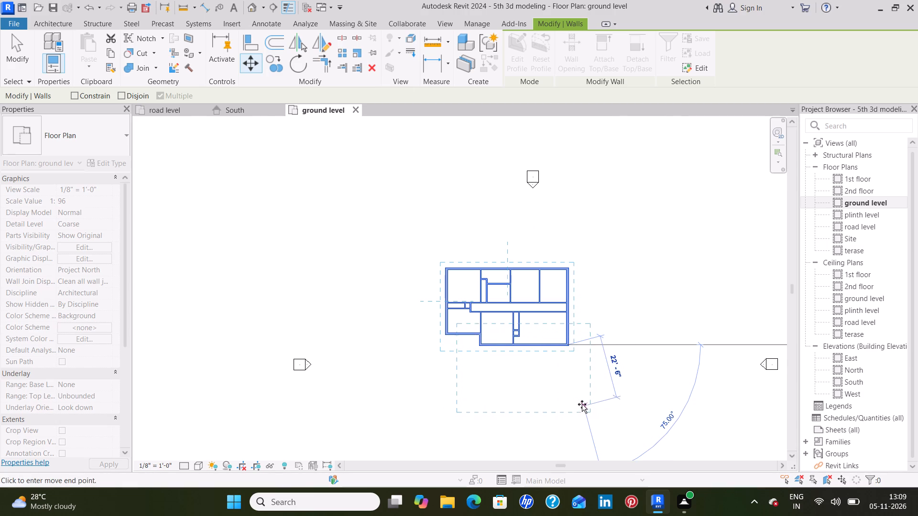
click(581, 398)
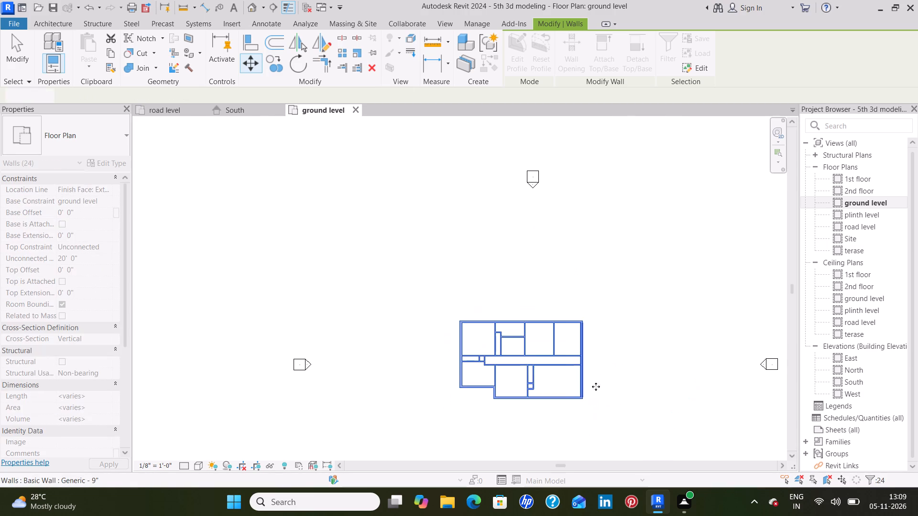
scroll(656, 288, down, 3)
middle_drag(684, 281, 582, 241)
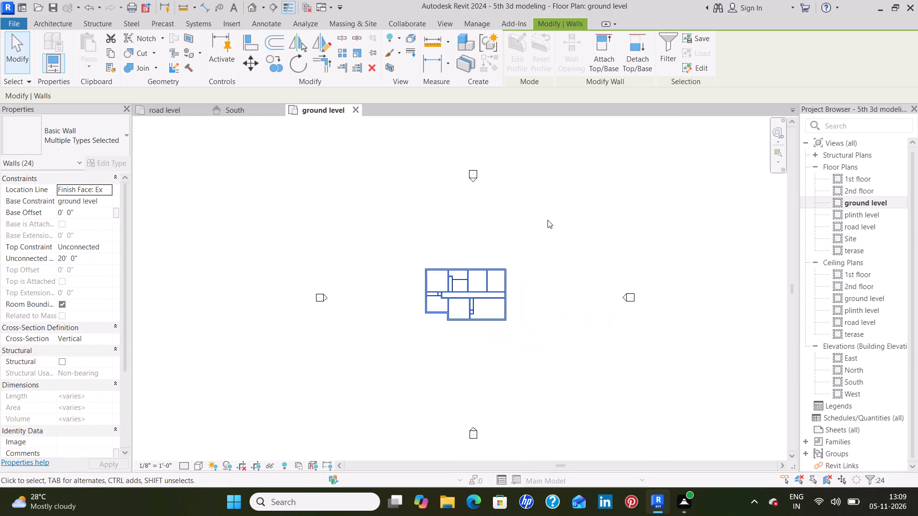
scroll(547, 220, down, 1)
key(Escape)
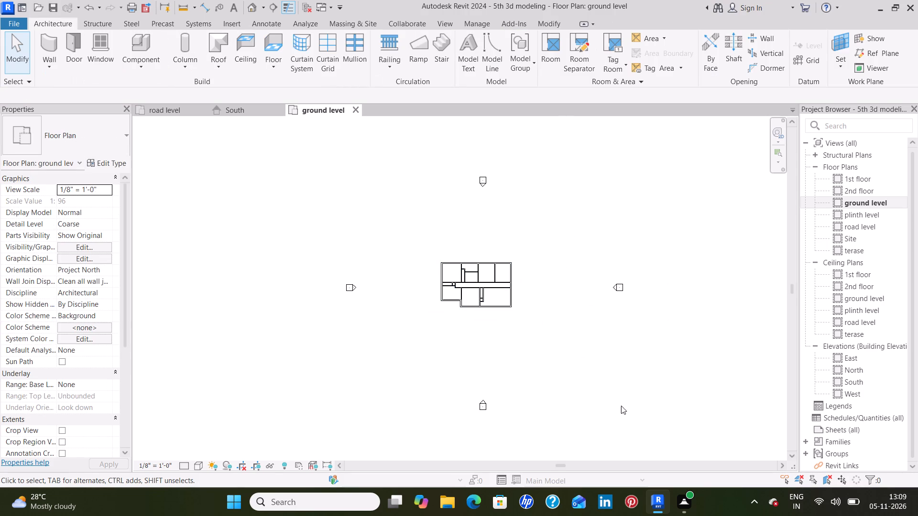
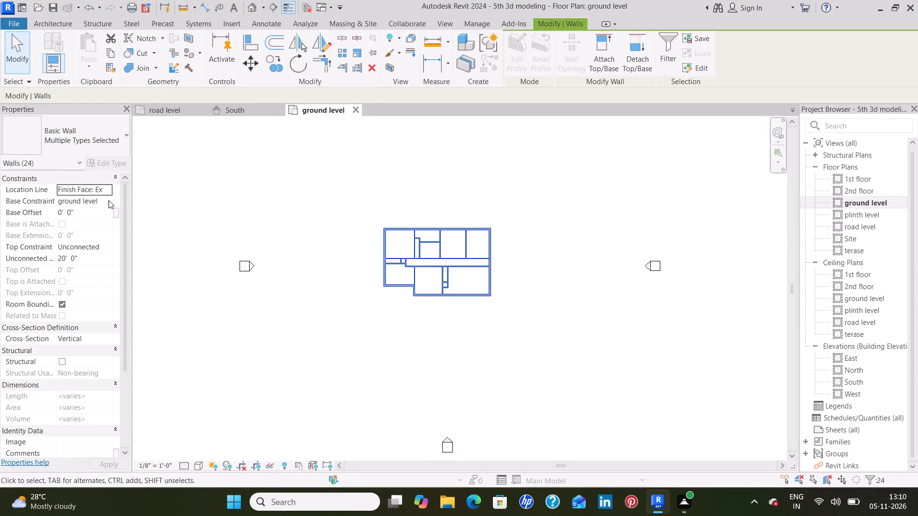
Set the top constraint of all the selected ground level walls to Up to level: 1st floor.
click(112, 244)
click(107, 245)
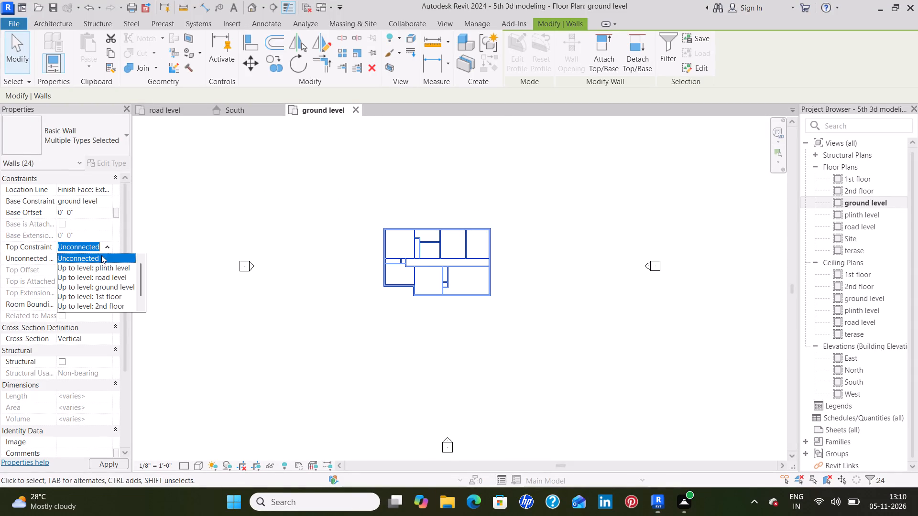
click(112, 297)
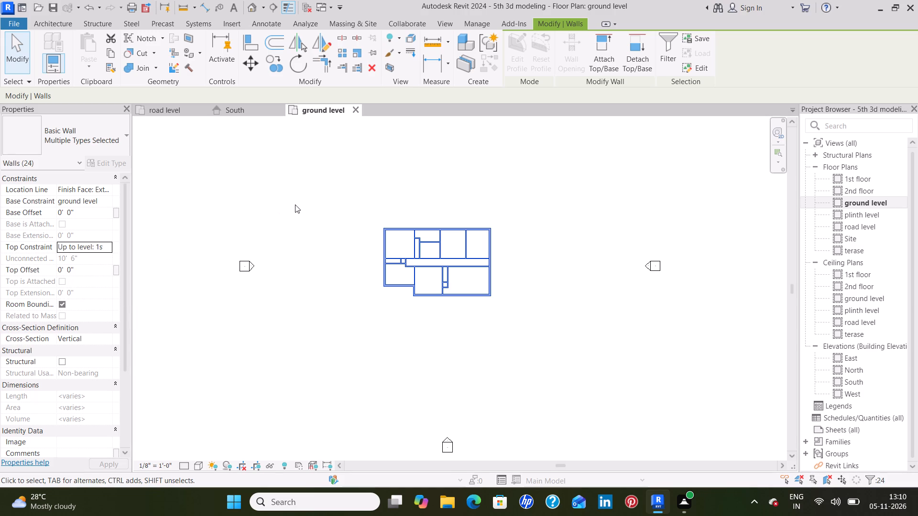
click(298, 211)
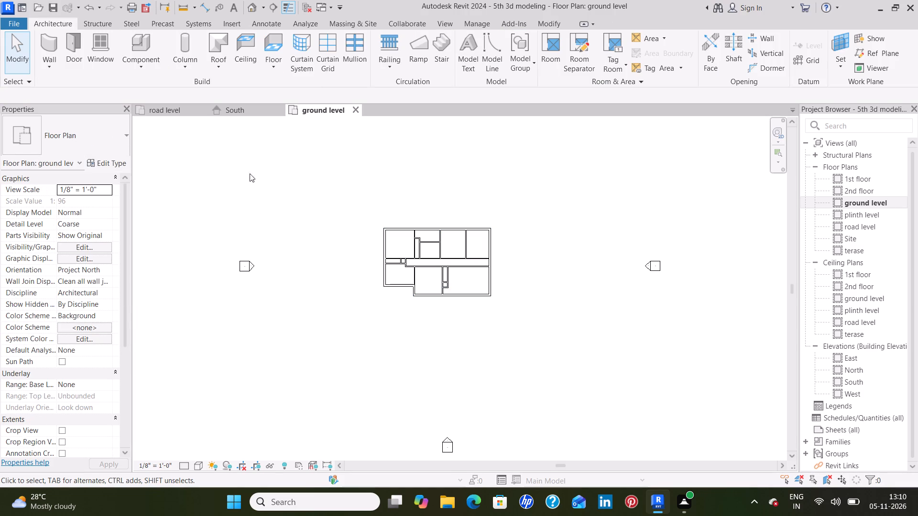
Open the default 3D view and display the walls in the Realistic visual style at Fine detail level, viewing them from several angles.
double_click(252, 6)
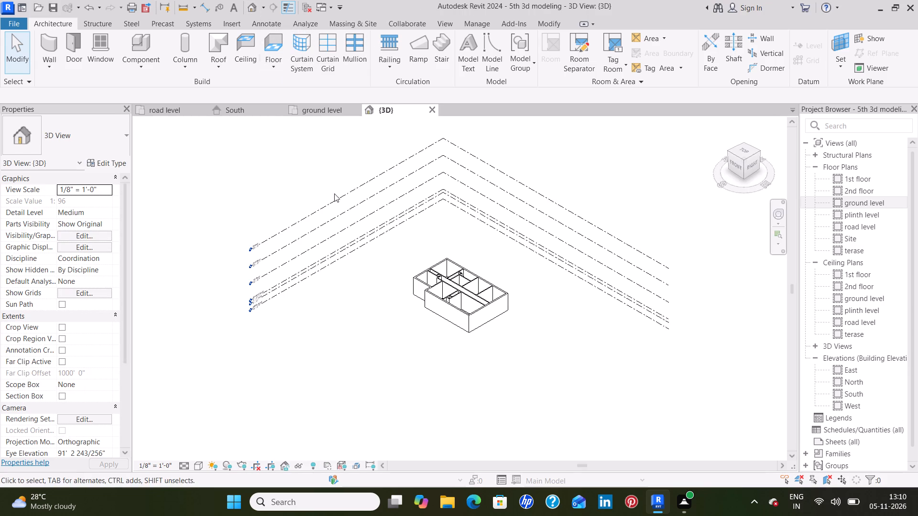
scroll(484, 319, up, 7)
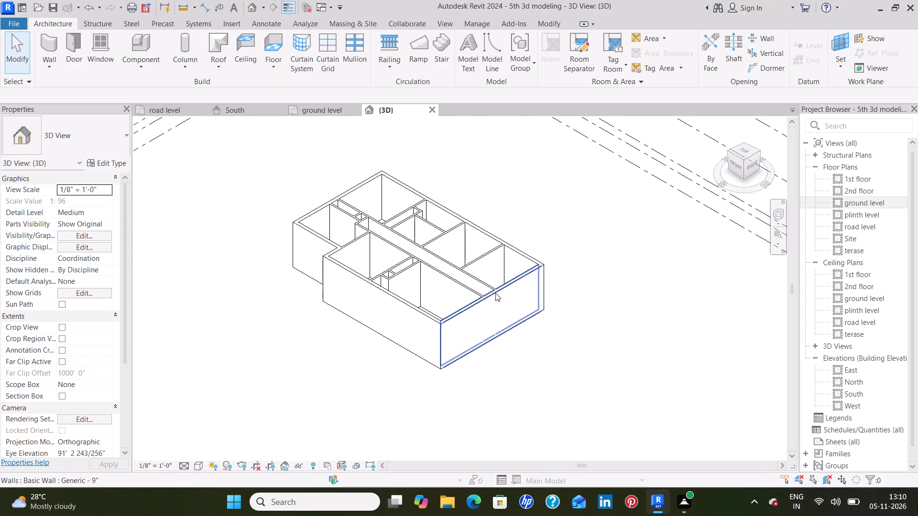
click(194, 463)
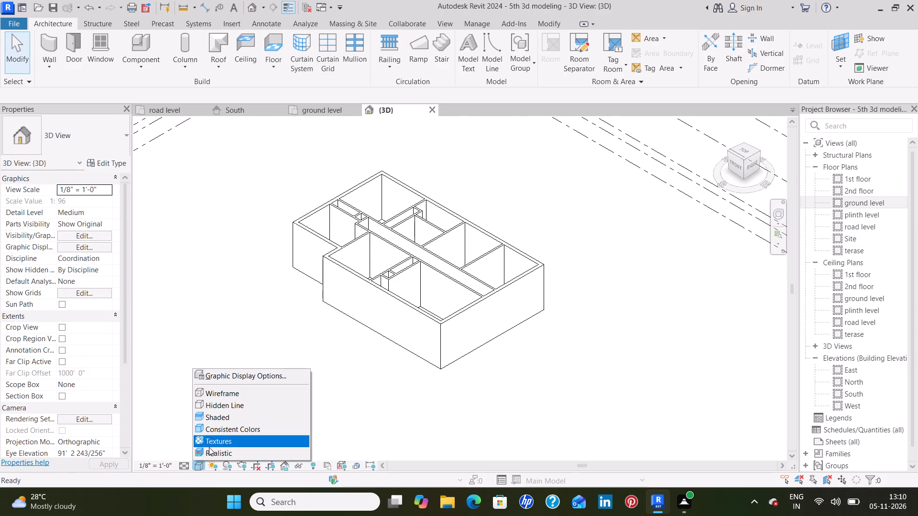
click(211, 450)
click(184, 464)
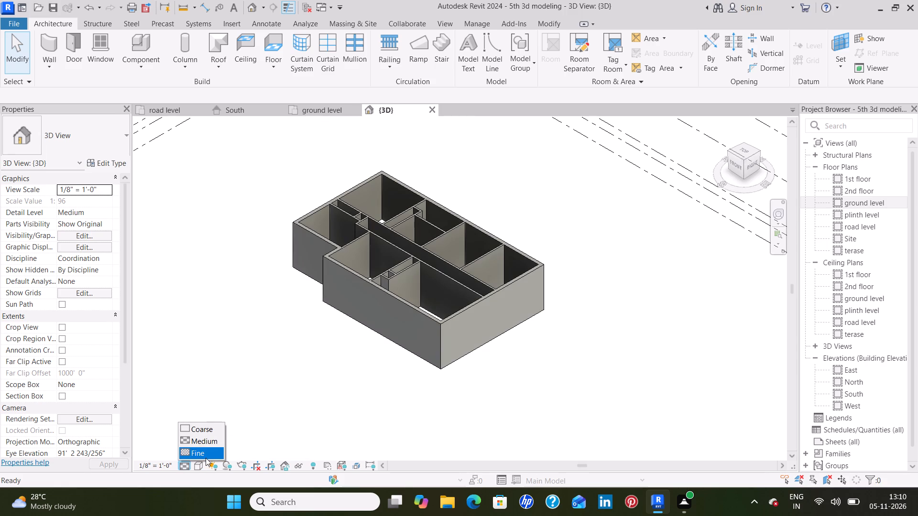
click(206, 458)
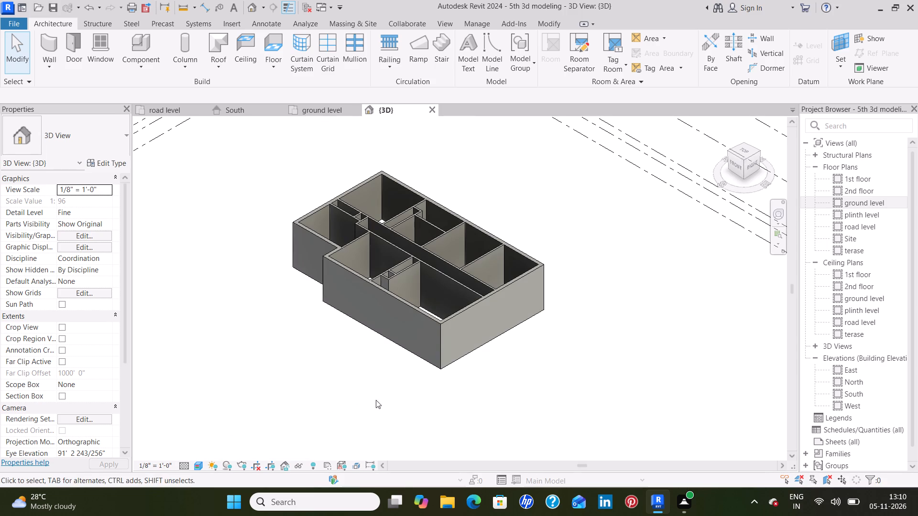
shift+middle_drag(487, 349, 368, 392)
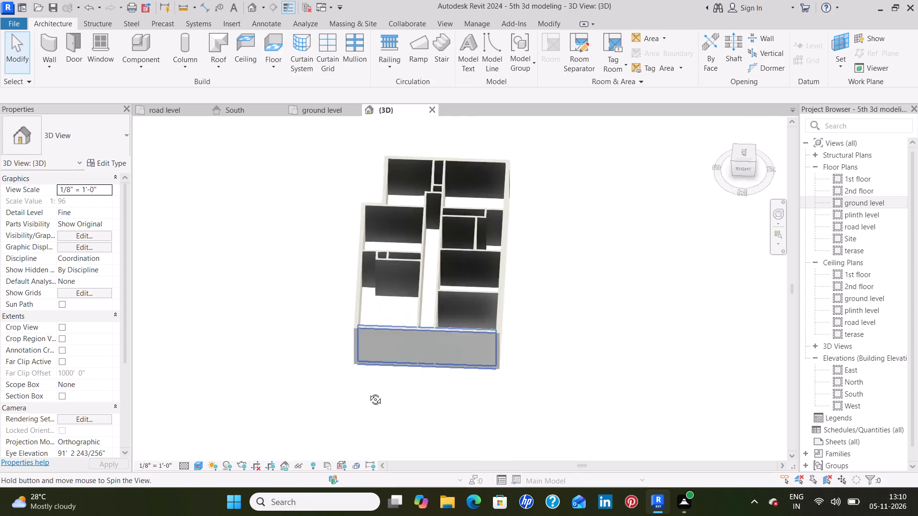
shift+middle_drag(368, 392, 454, 385)
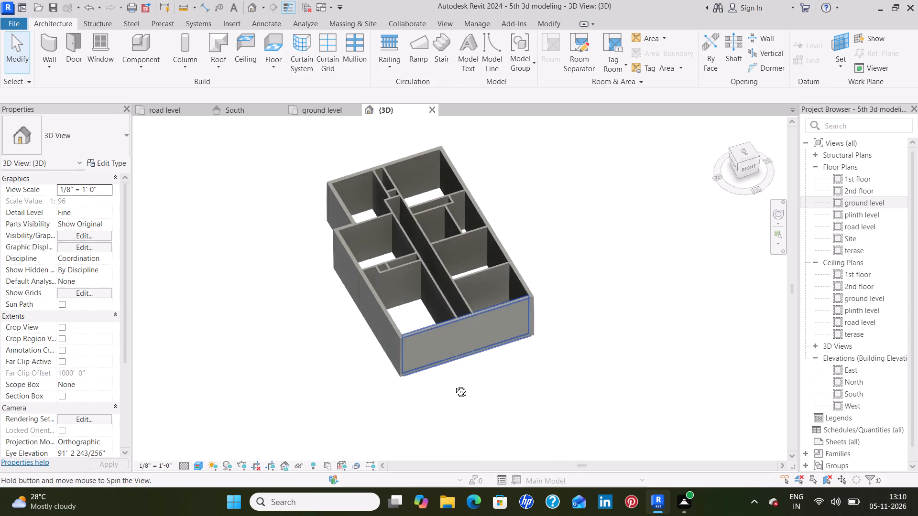
shift+middle_drag(454, 385, 582, 309)
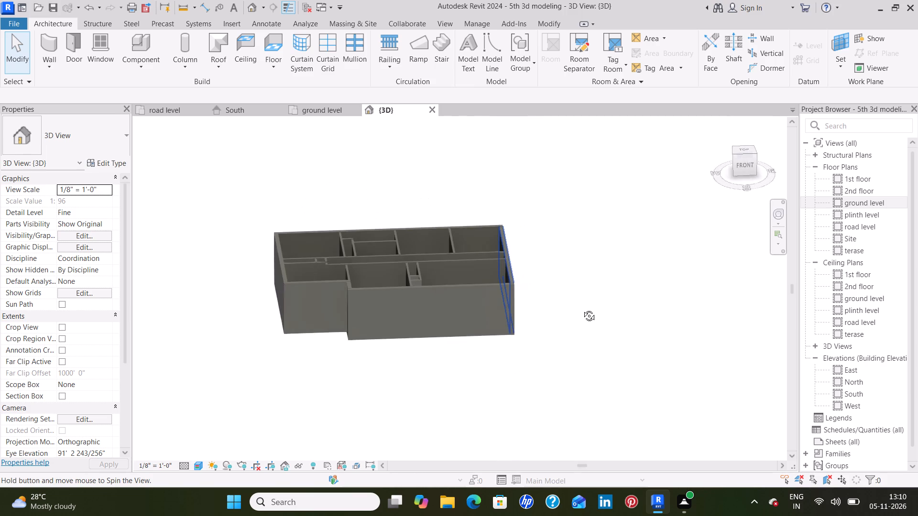
shift+middle_drag(582, 309, 552, 406)
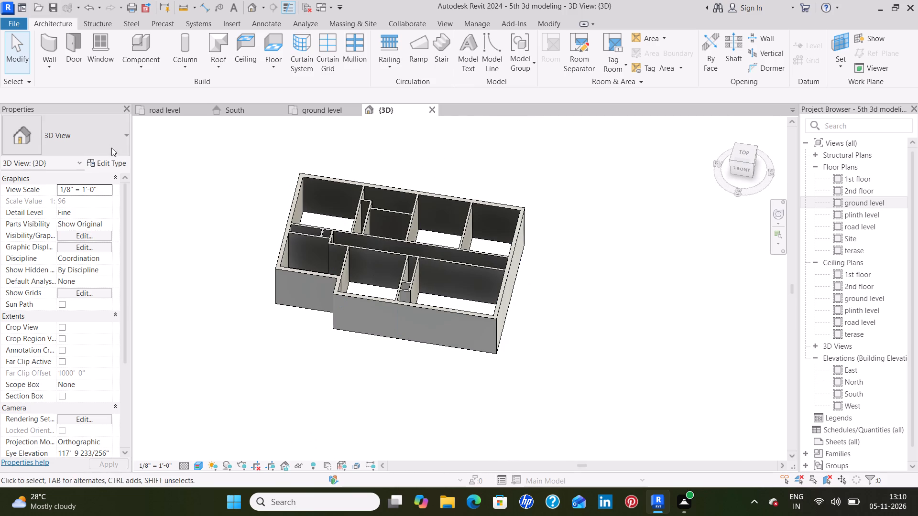
Return to the ground level floor plan.
click(325, 106)
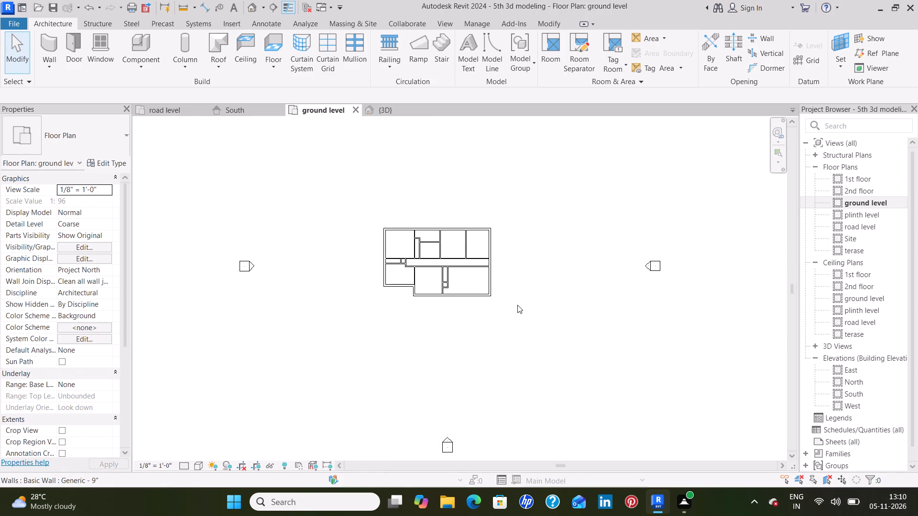
scroll(445, 265, up, 3)
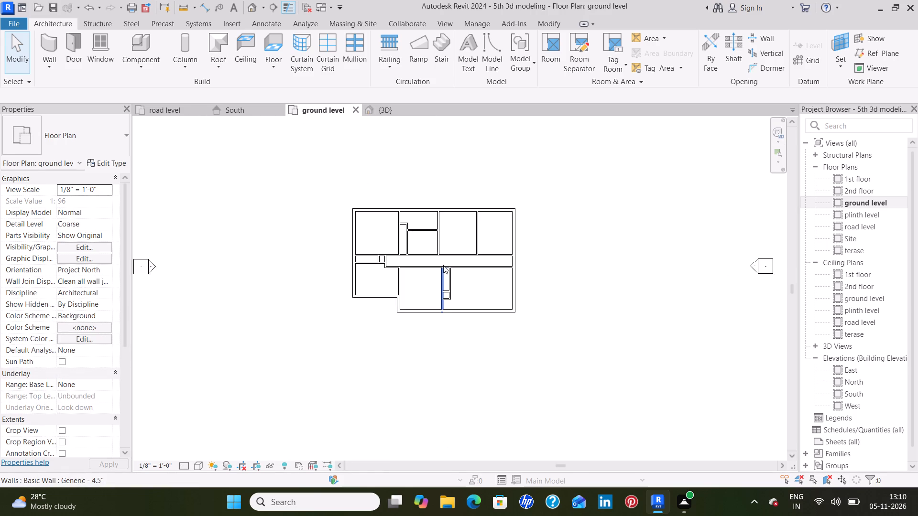
scroll(439, 269, up, 7)
middle_drag(458, 246, 451, 250)
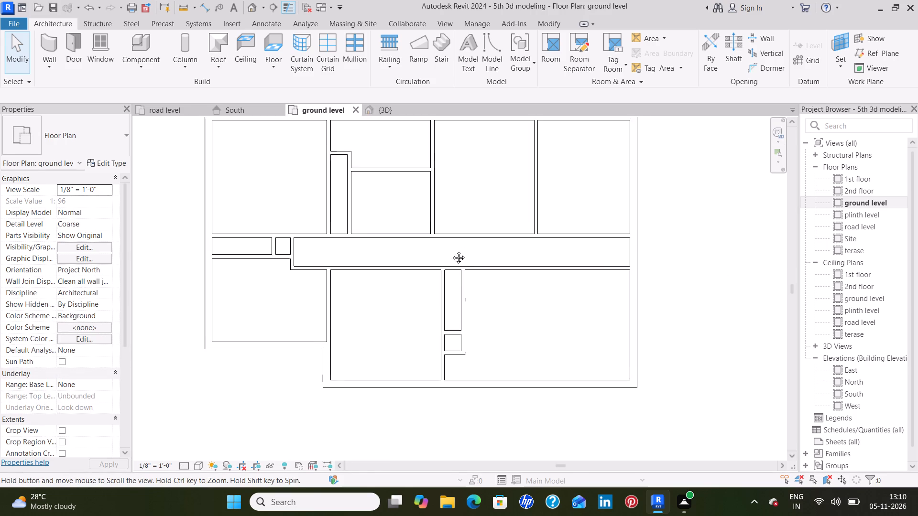
middle_drag(451, 250, 417, 290)
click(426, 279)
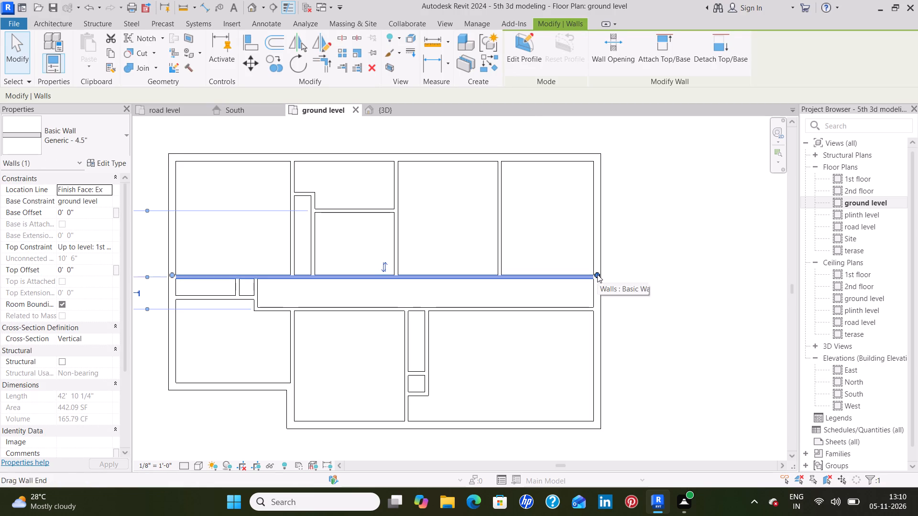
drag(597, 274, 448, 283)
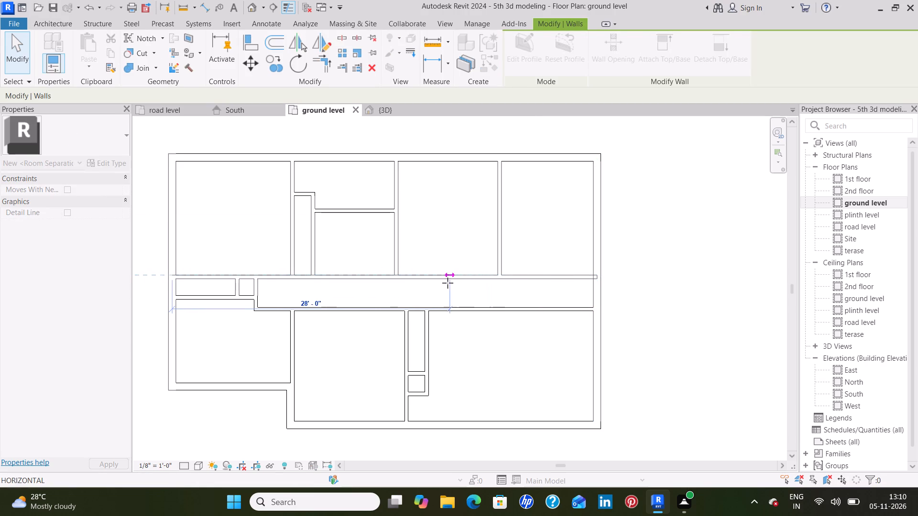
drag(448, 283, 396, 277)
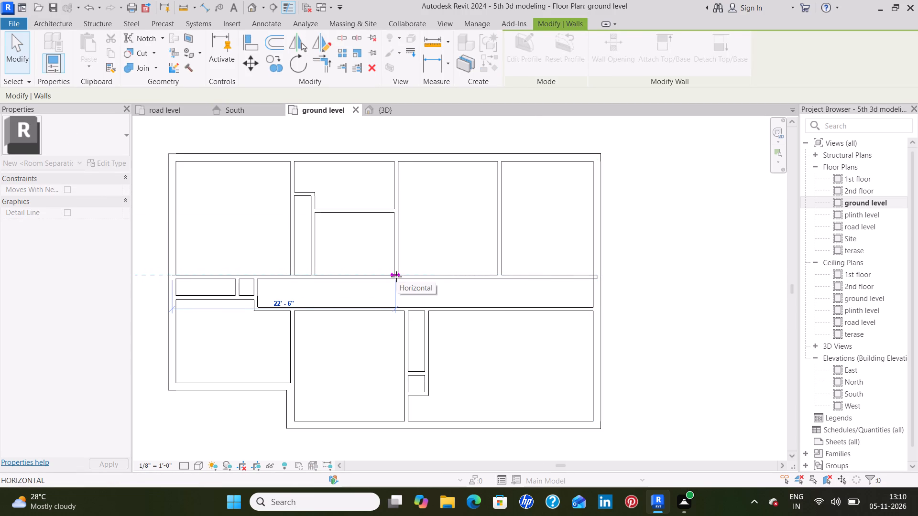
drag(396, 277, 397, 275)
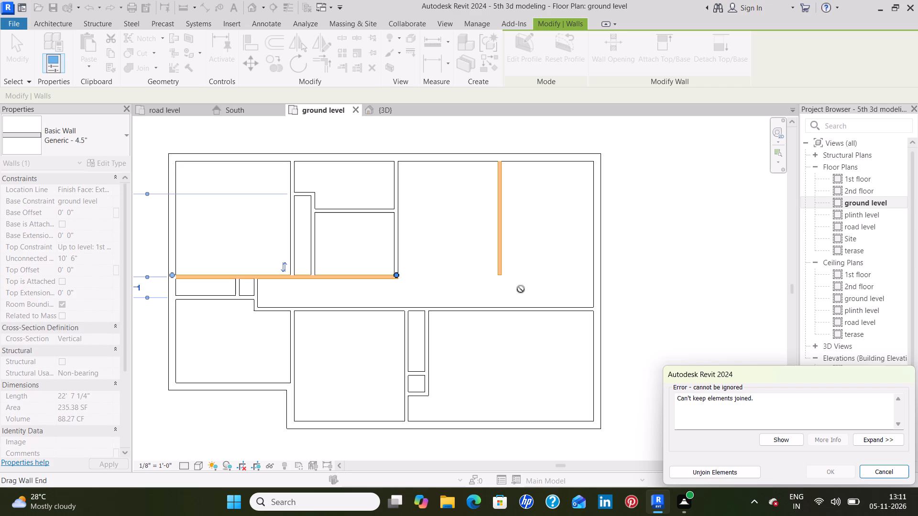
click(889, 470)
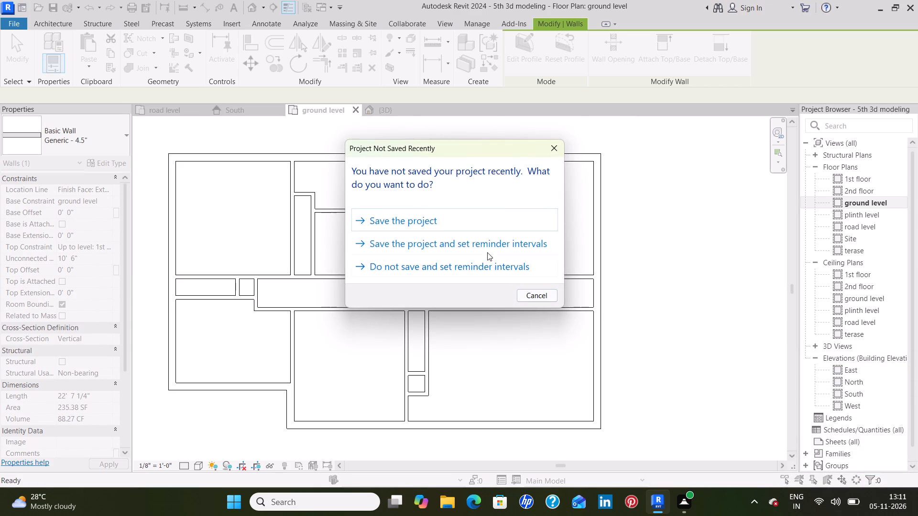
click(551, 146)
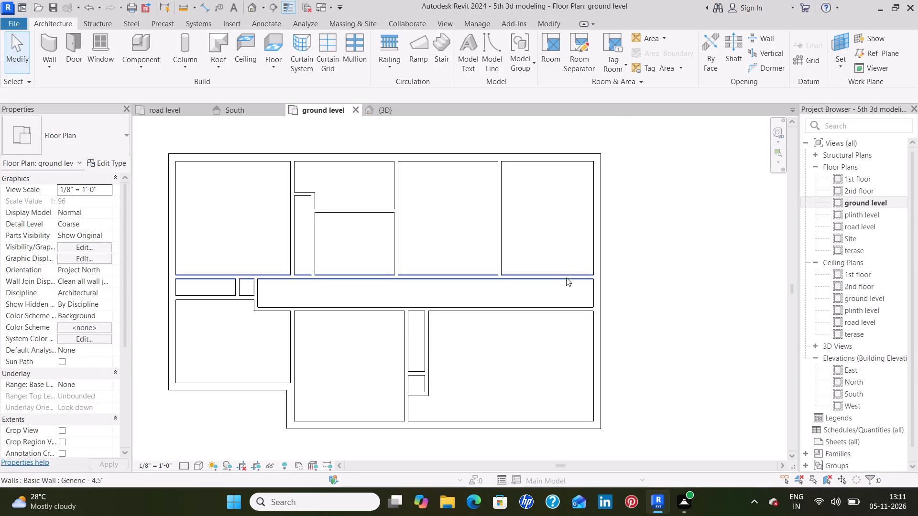
Shorten the long 4.5" partition along the corridor's upper side to about 22'-7", ending at the nearest full-height vertical partition, and unjoin the disconnected wall.
click(568, 277)
scroll(600, 270, up, 3)
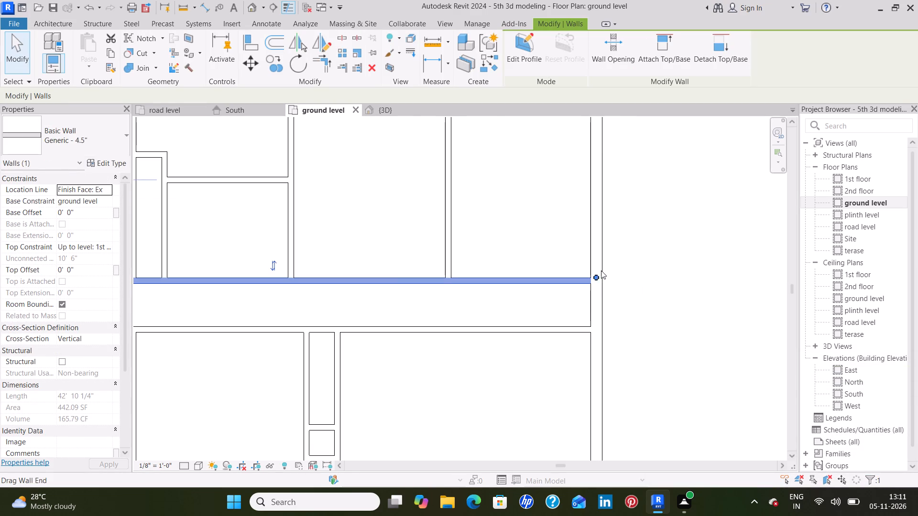
drag(598, 275, 283, 287)
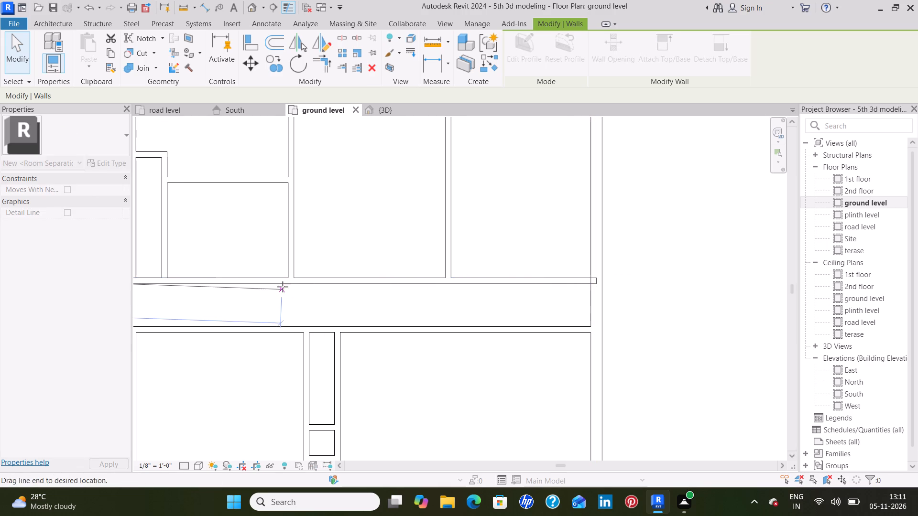
drag(283, 287, 286, 281)
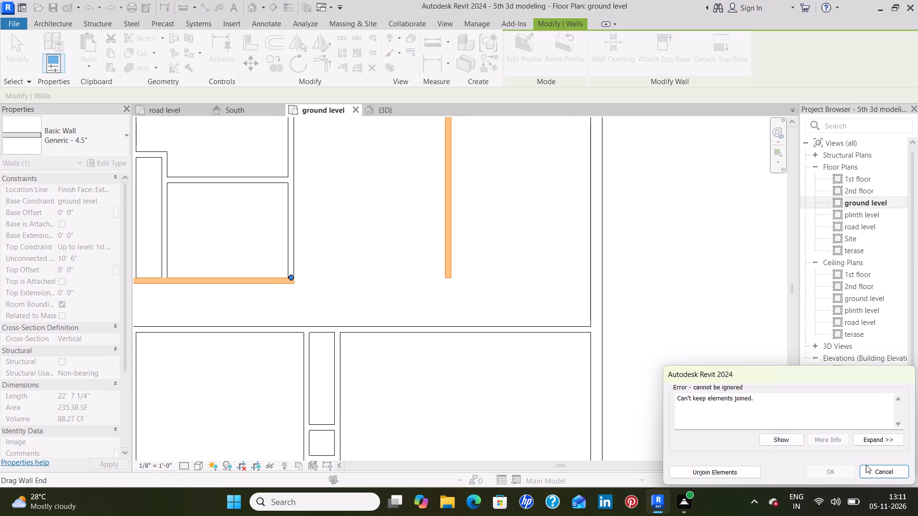
click(716, 472)
click(399, 262)
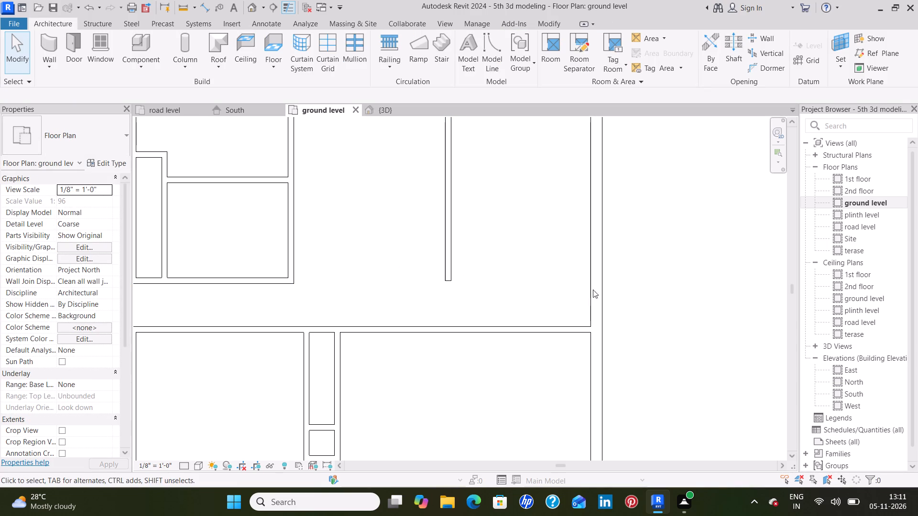
Shorten the unjoined vertical 4.5" partition between the two upper-right rooms to 9'-0", measured from the top exterior wall.
scroll(527, 269, down, 4)
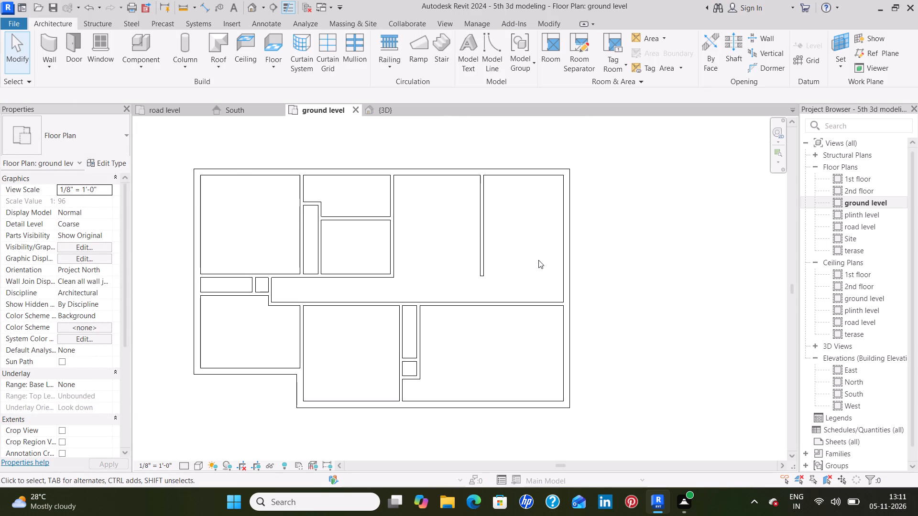
scroll(538, 260, down, 1)
middle_drag(523, 259, 493, 267)
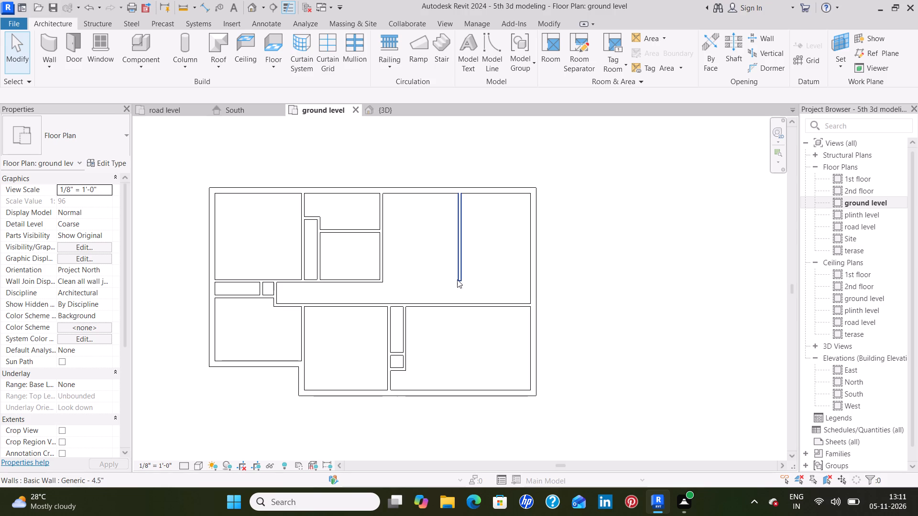
click(459, 278)
drag(462, 279, 464, 259)
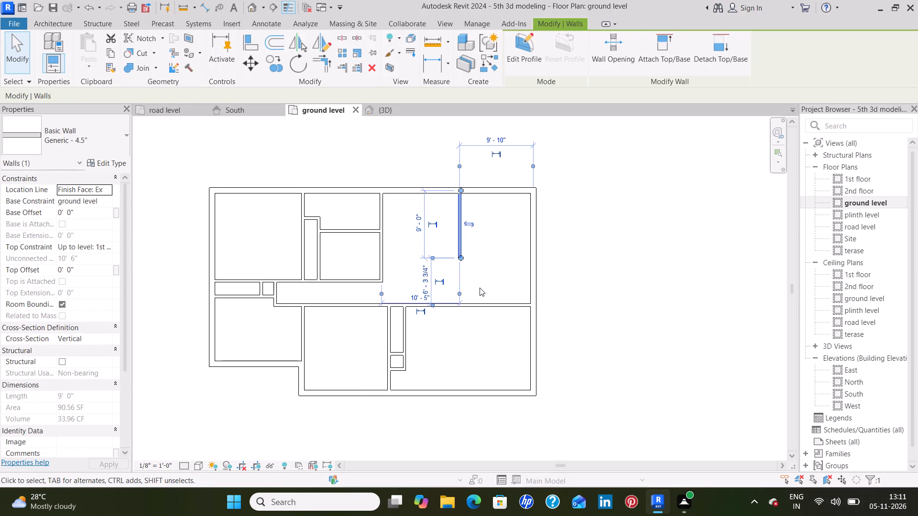
key(Escape)
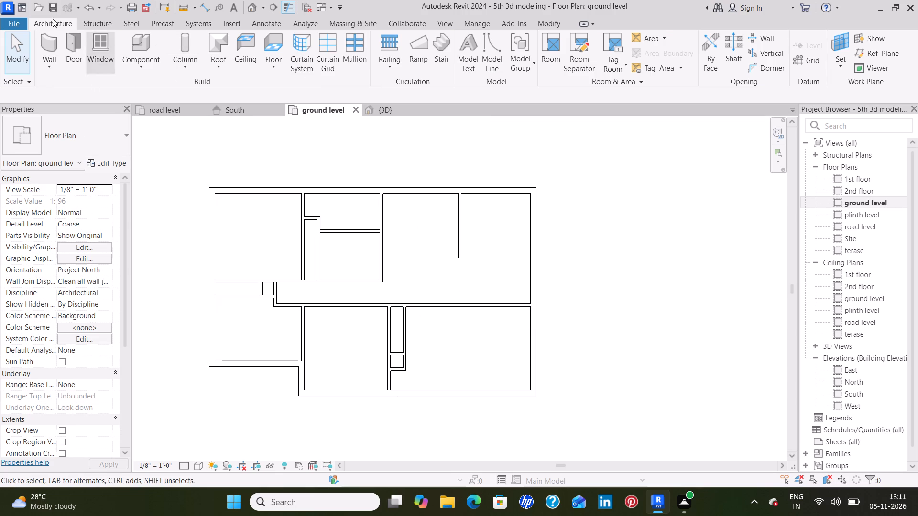
Draw an L-shaped 4.5" partition from the corridor's lower wall, about 3'-3" up and 11'-5 1/2" across to the right exterior wall, thickness below the horizontal line.
click(43, 39)
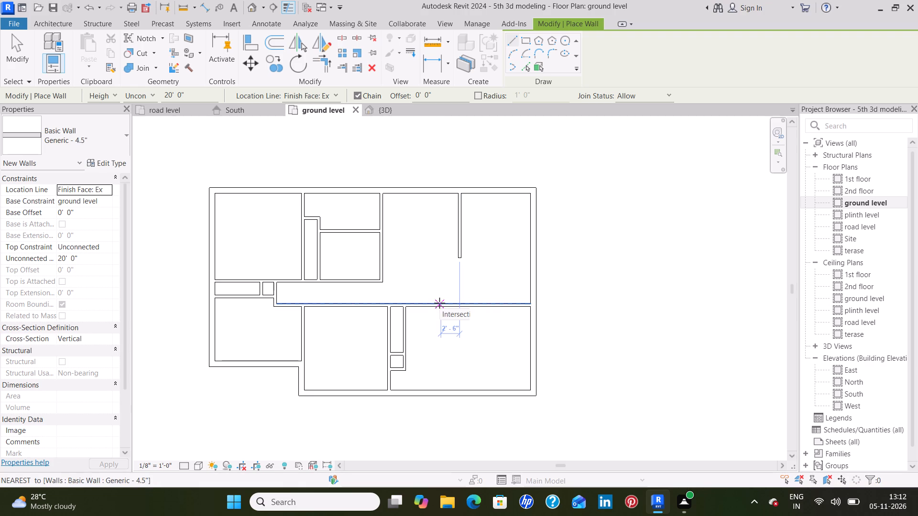
click(444, 303)
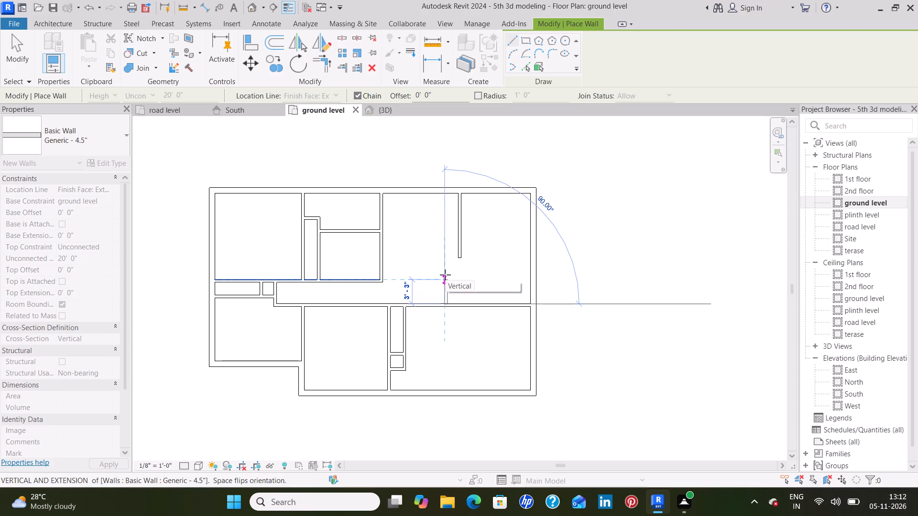
click(445, 275)
key(space)
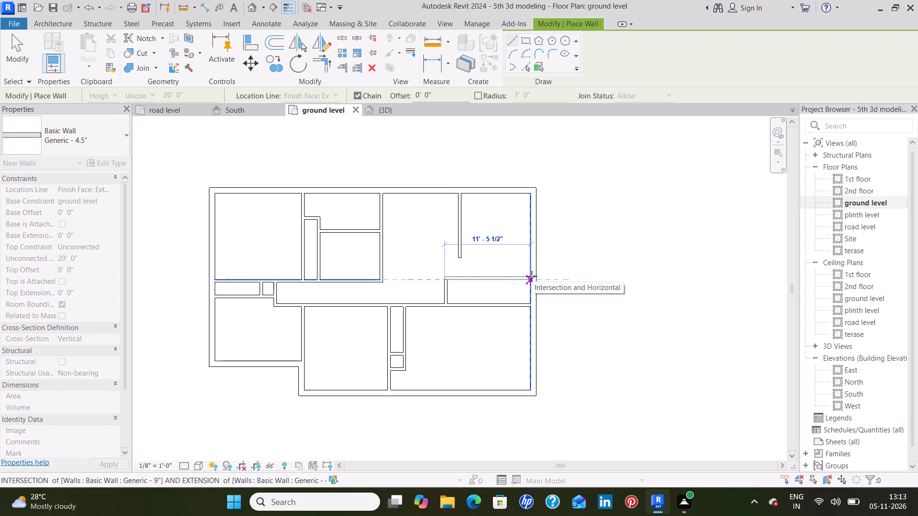
key(space)
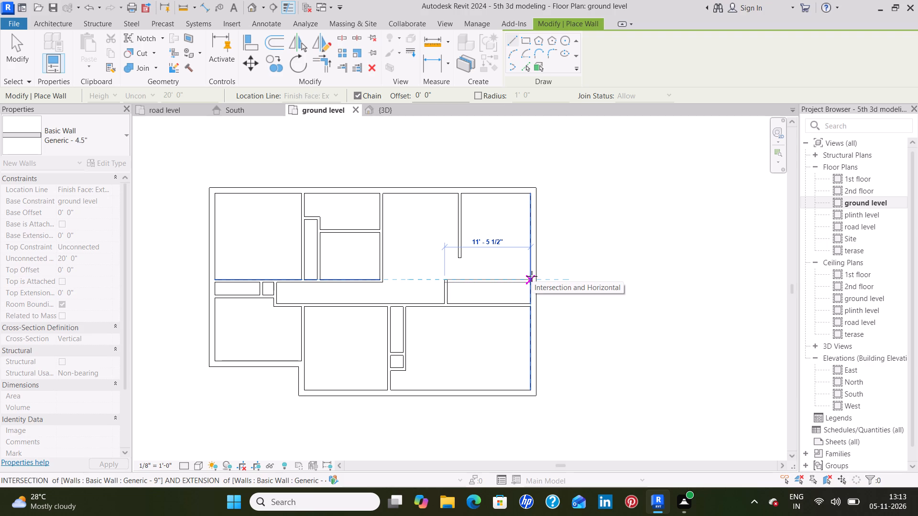
click(530, 279)
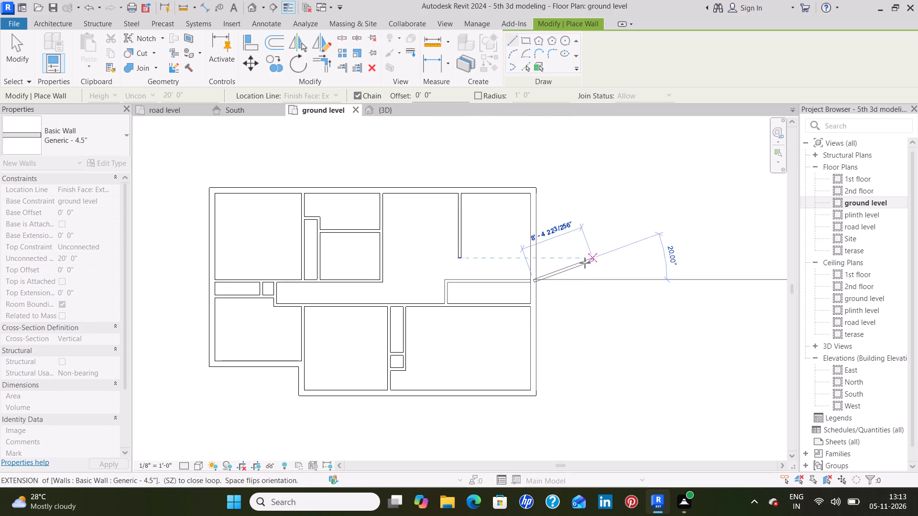
key(Escape)
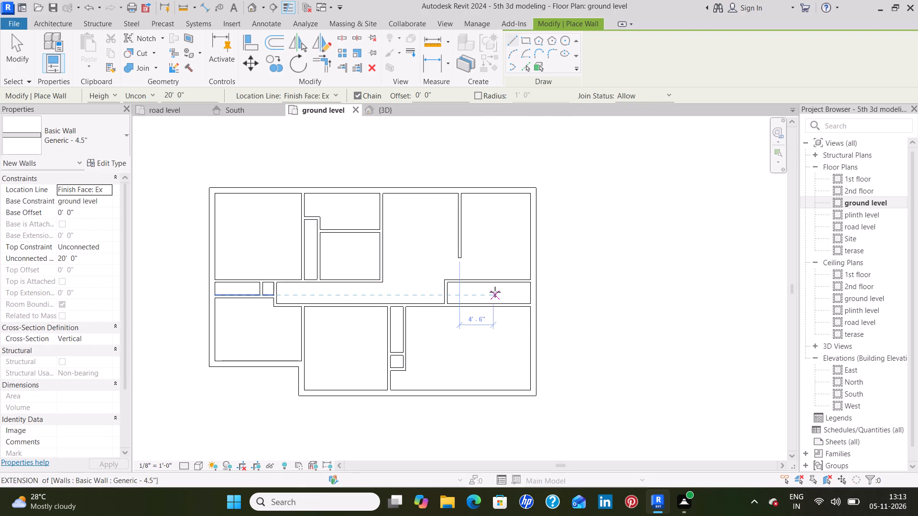
key(Escape)
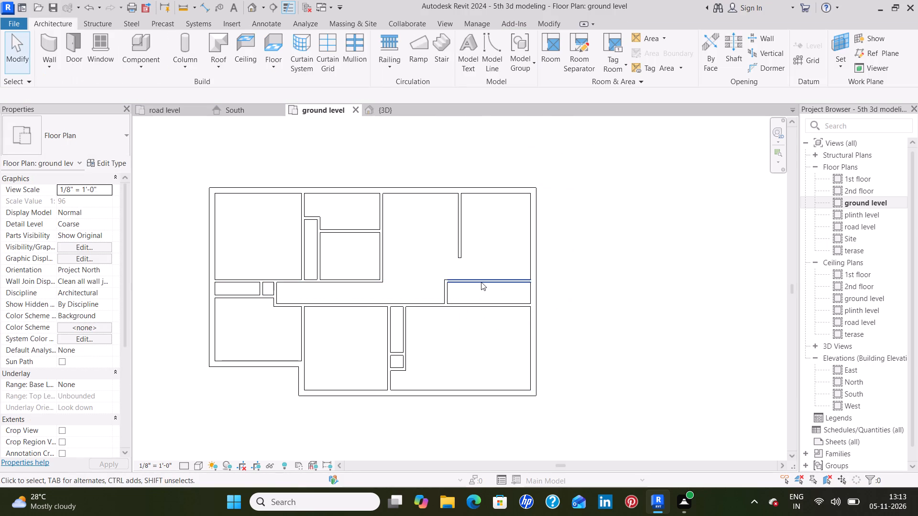
Examine the new L-shaped partition and the revised ground level wall layout.
scroll(480, 282, up, 8)
scroll(481, 278, down, 3)
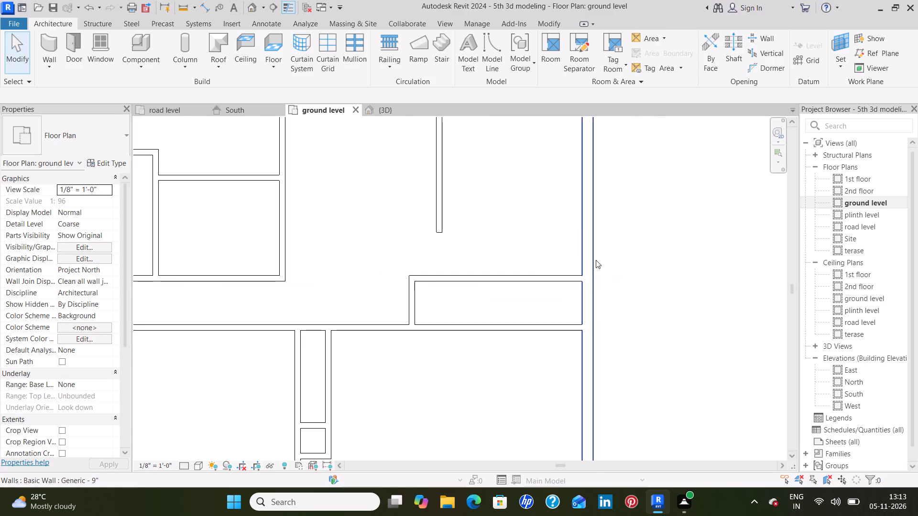
scroll(596, 260, down, 4)
scroll(535, 236, down, 2)
middle_drag(533, 221, 519, 247)
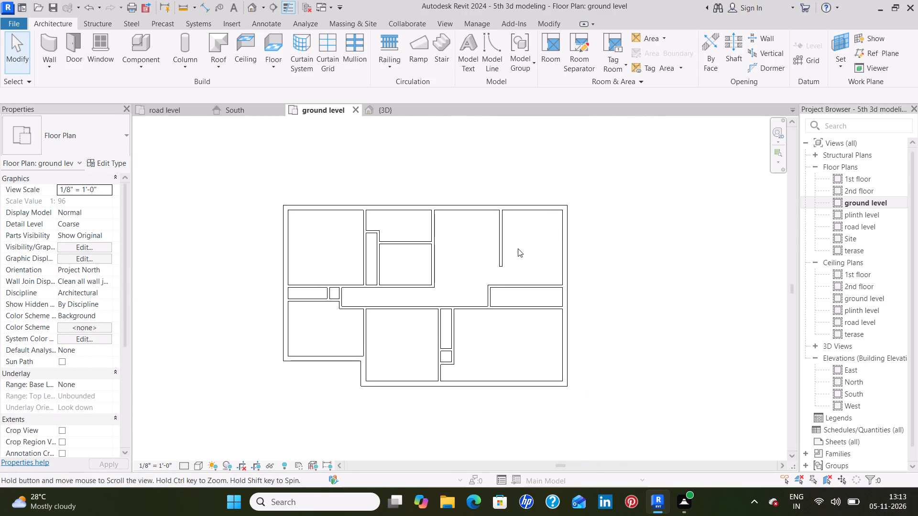
scroll(518, 248, down, 2)
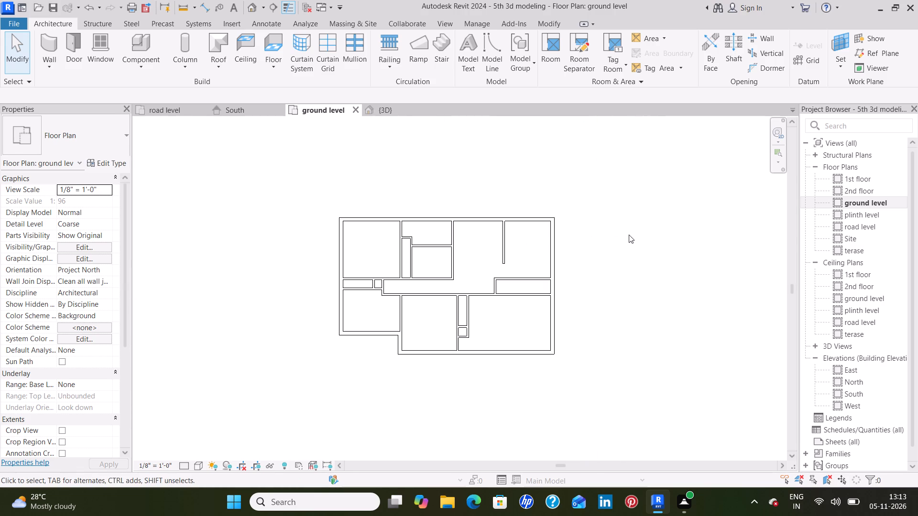
middle_drag(622, 275, 606, 253)
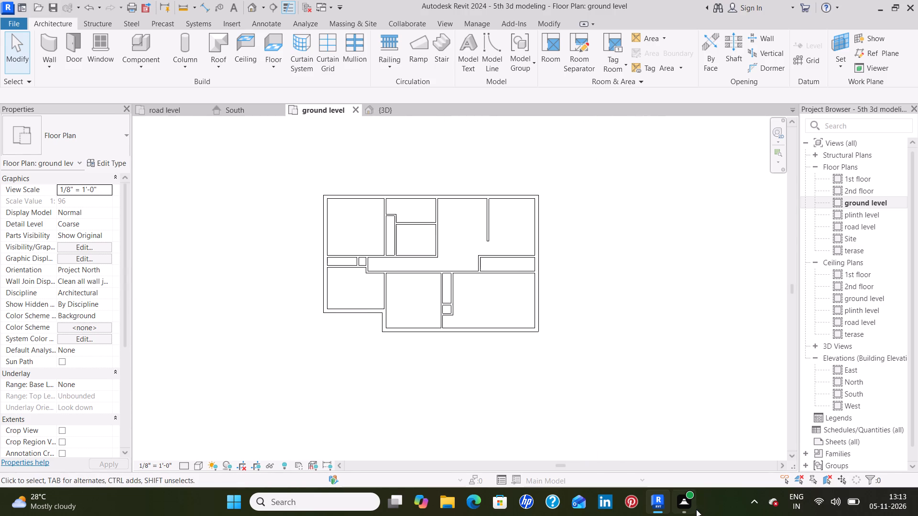
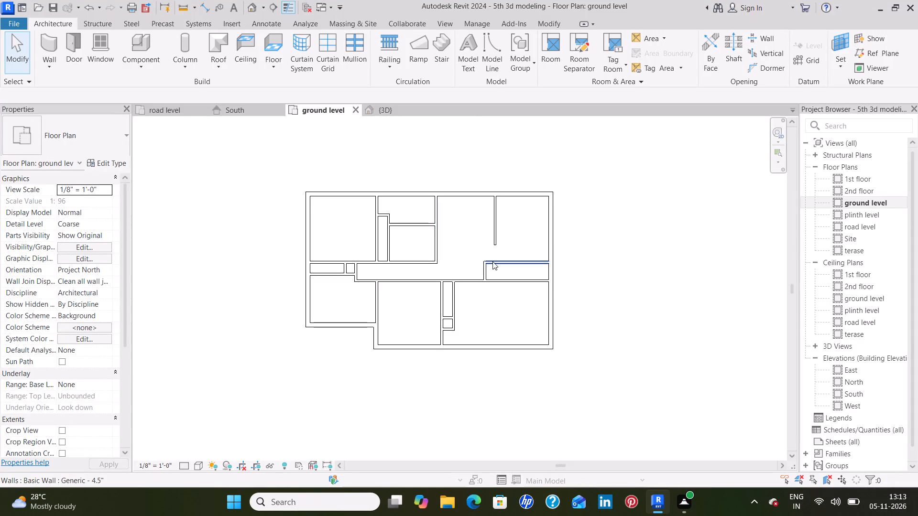
Set the top constraint of the new horizontal 4.5" partition above the corridor's right end to Up to level: 1st floor.
click(492, 261)
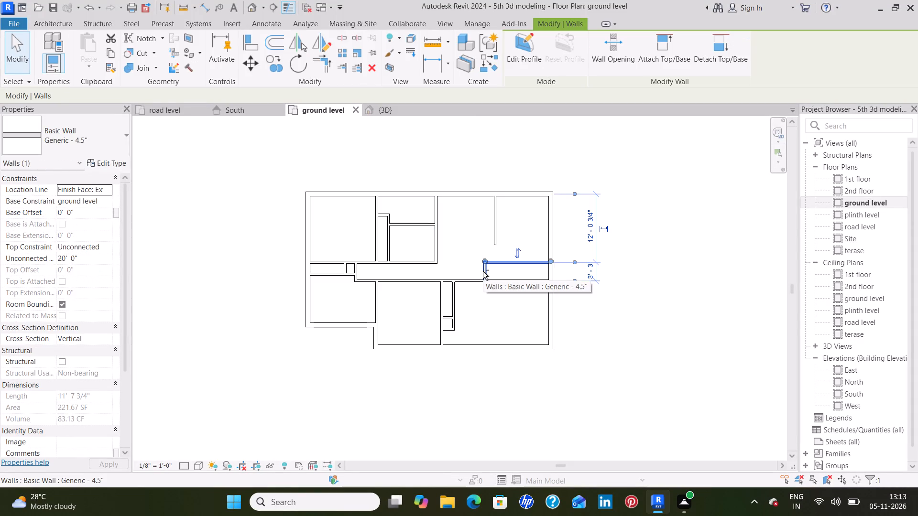
shift+click(483, 271)
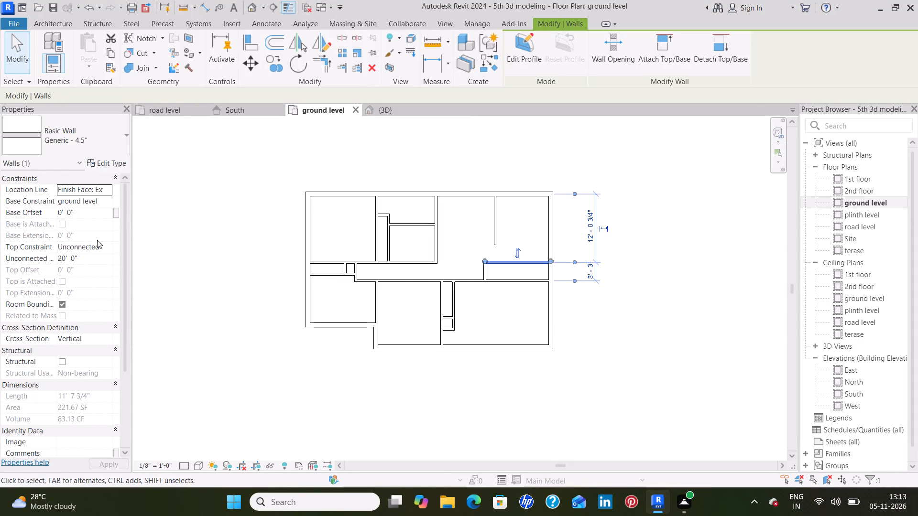
click(109, 248)
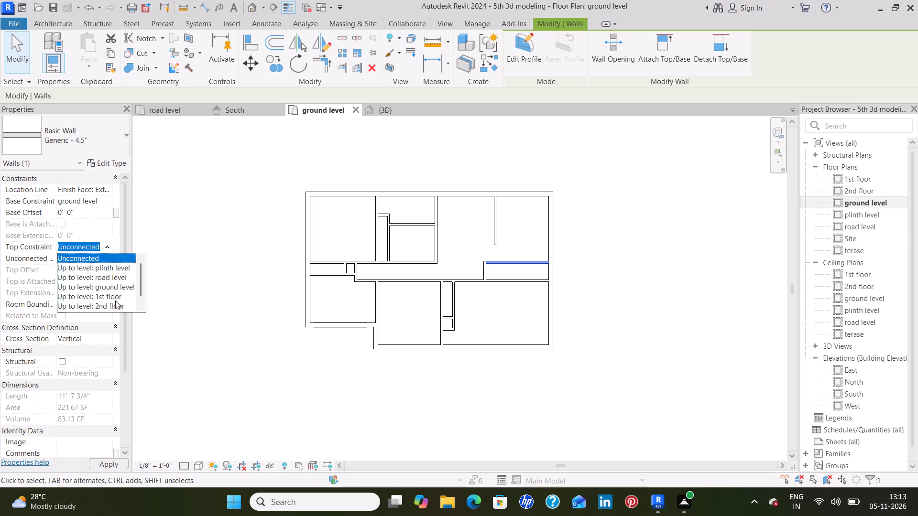
click(120, 296)
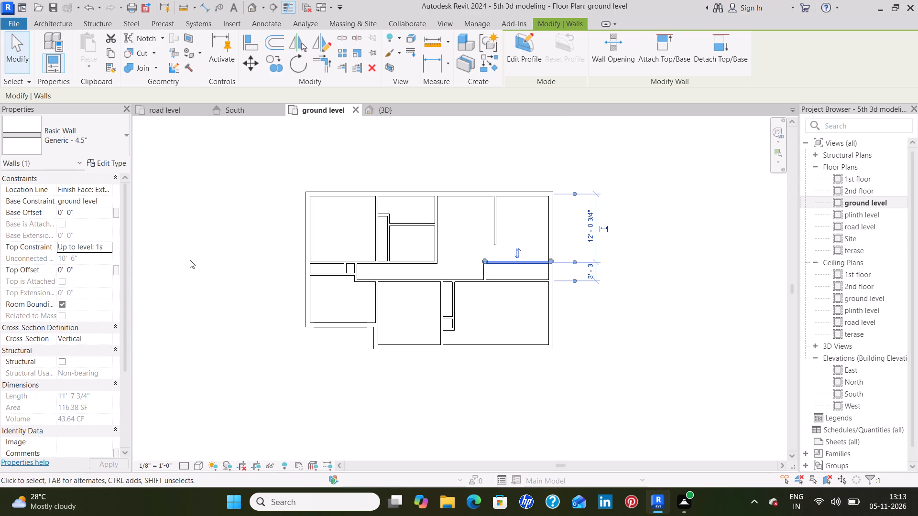
click(190, 260)
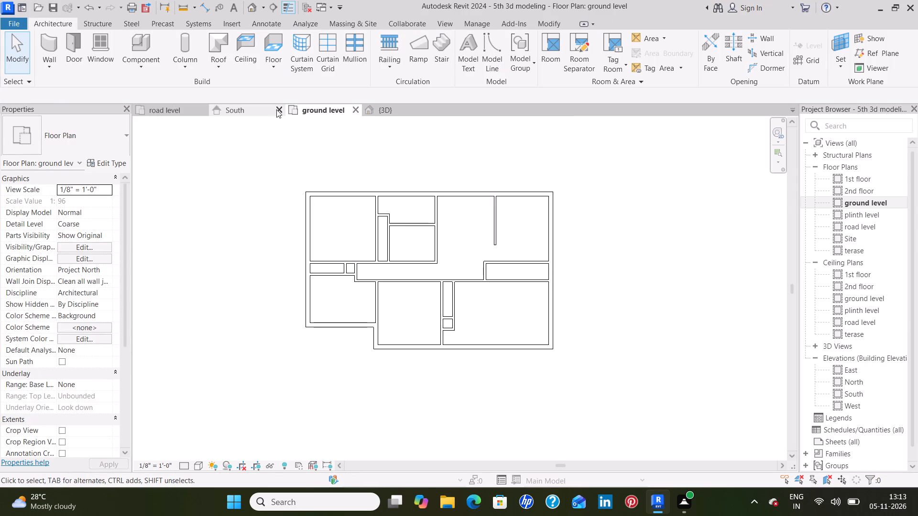
In the 3D view, constrain the top of the short 3'-3" vertical 4.5" partition to Up to level: 1st floor.
click(383, 115)
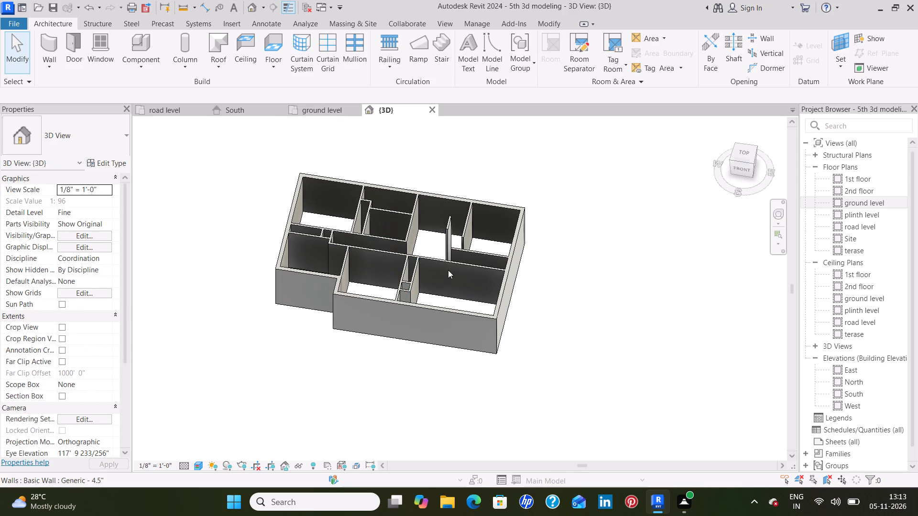
click(448, 234)
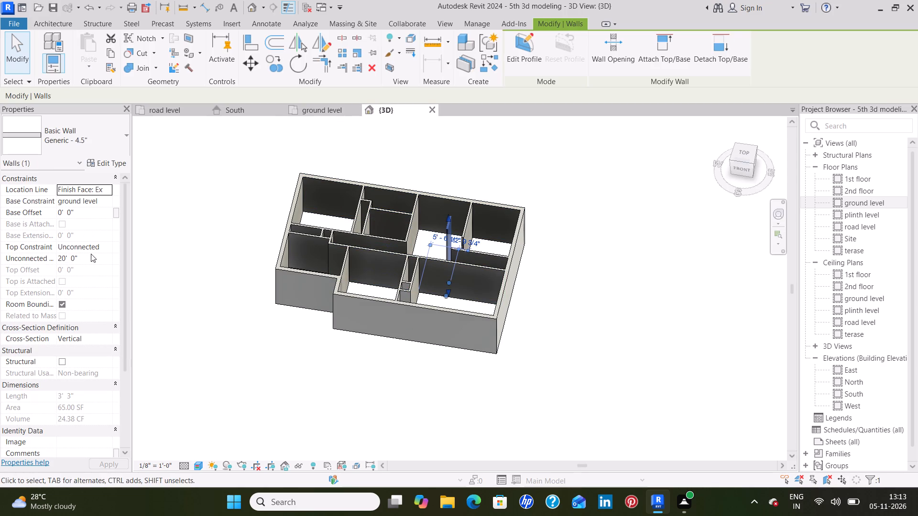
click(105, 245)
click(107, 294)
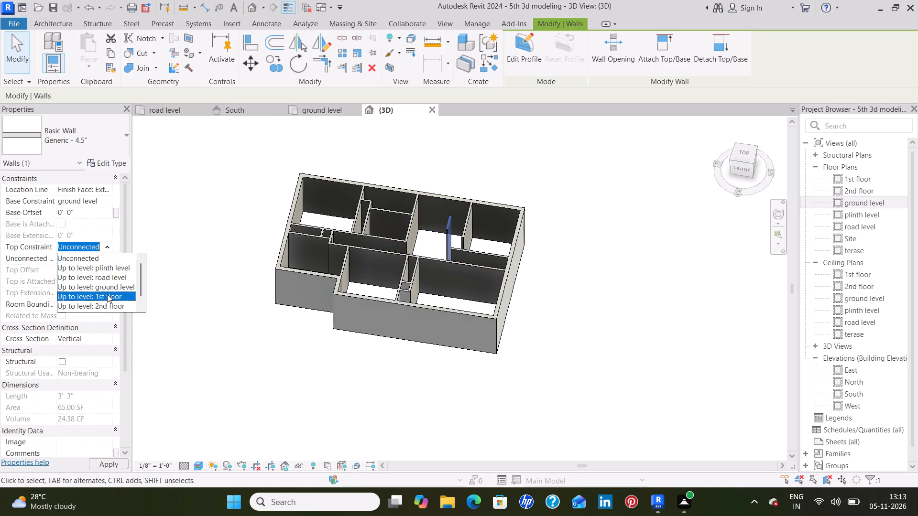
click(193, 337)
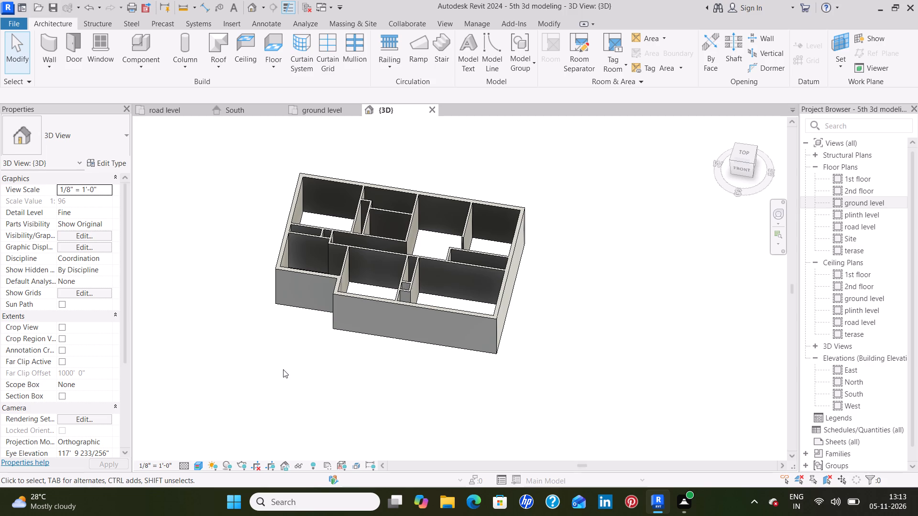
key(Escape)
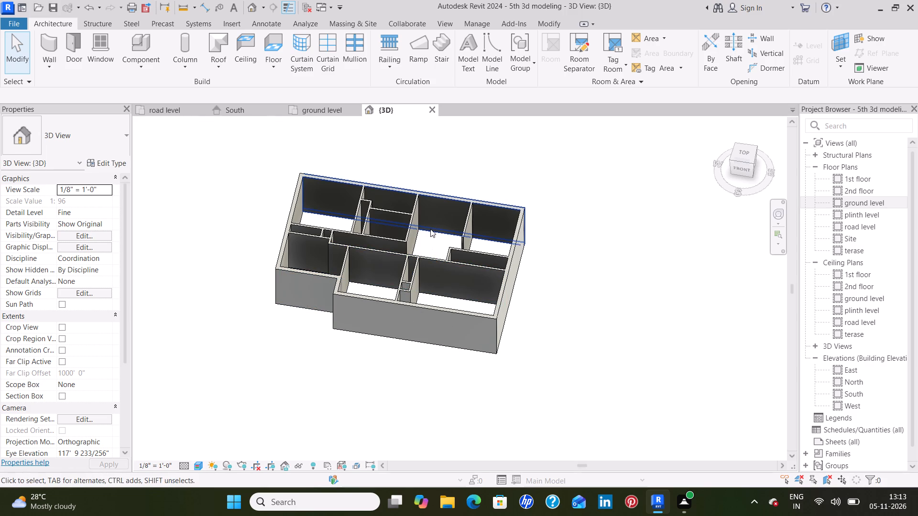
Examine the ground level walls and partitions in 3D from above, the front and the sides, checking their heights.
shift+middle_drag(430, 229, 457, 317)
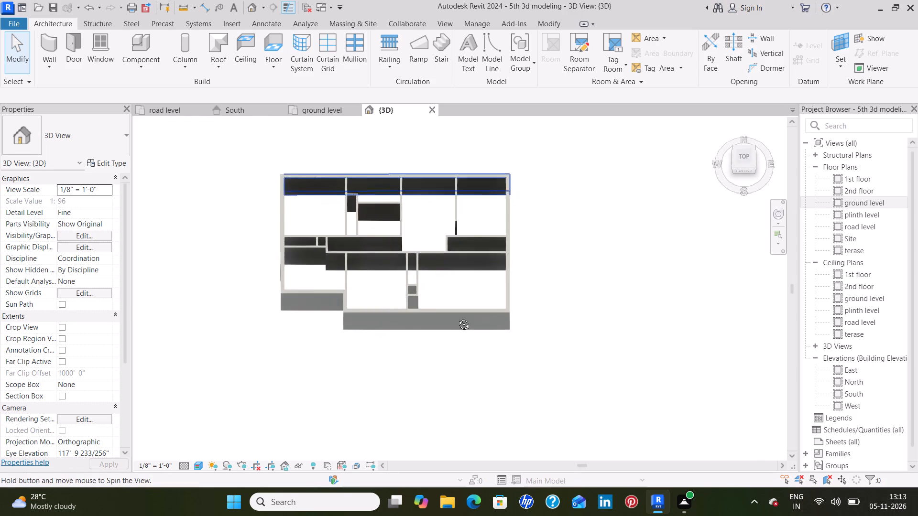
shift+middle_drag(457, 317, 485, 191)
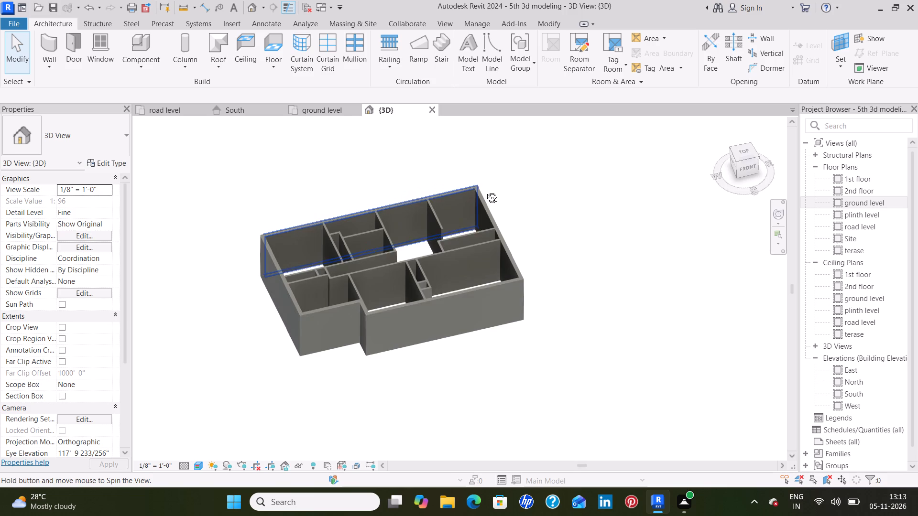
shift+middle_drag(485, 191, 298, 132)
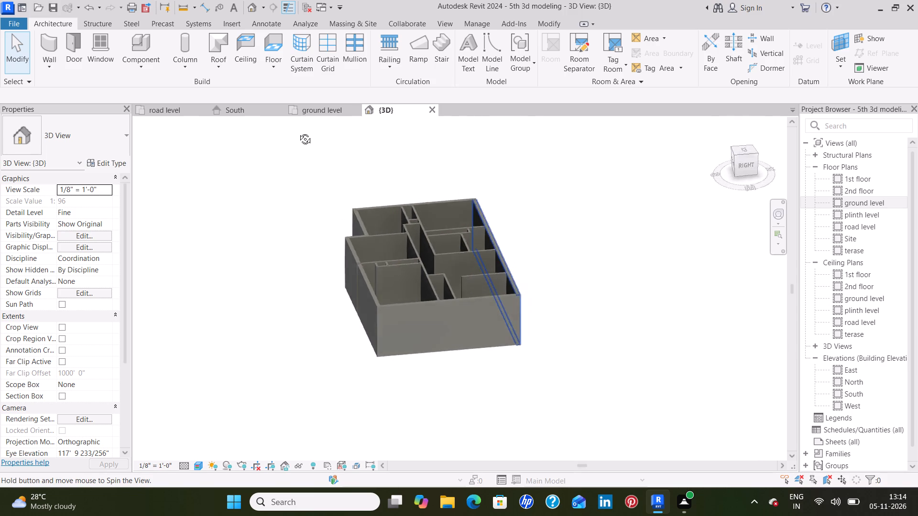
shift+middle_drag(298, 132, 271, 143)
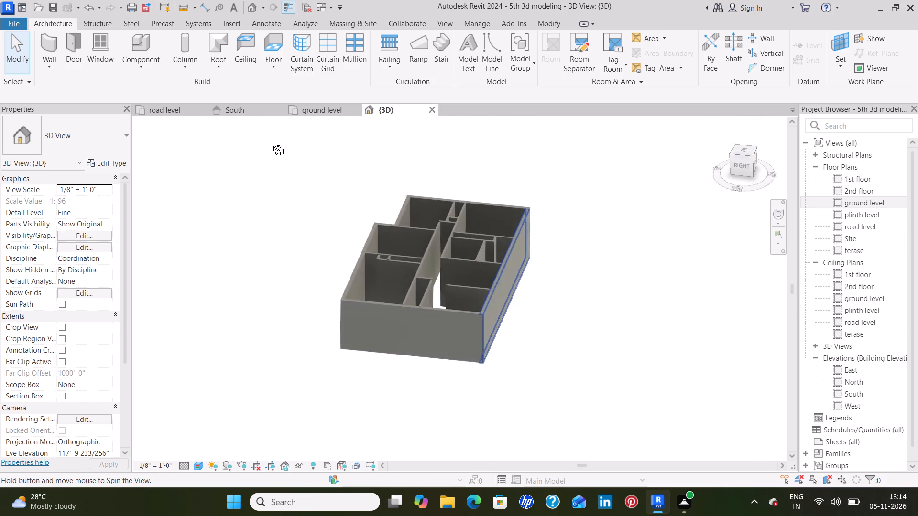
shift+middle_drag(271, 143, 448, 215)
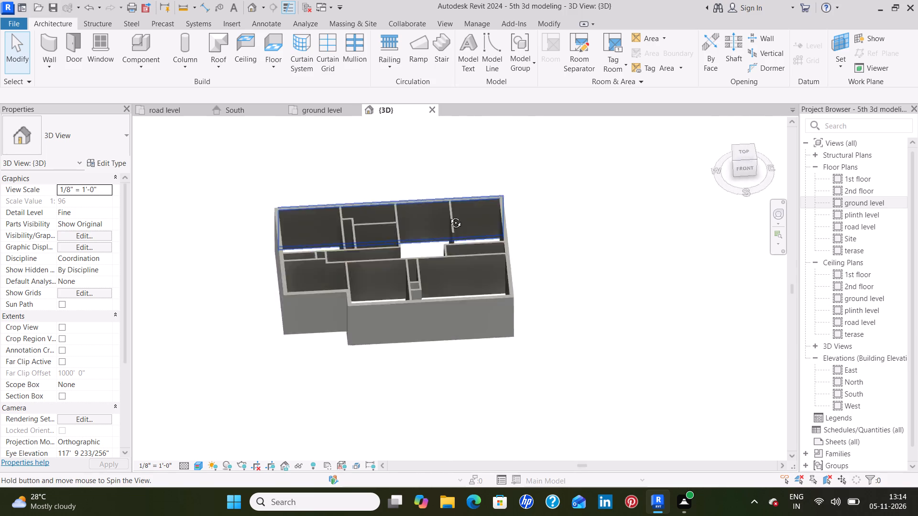
shift+middle_drag(448, 215, 425, 156)
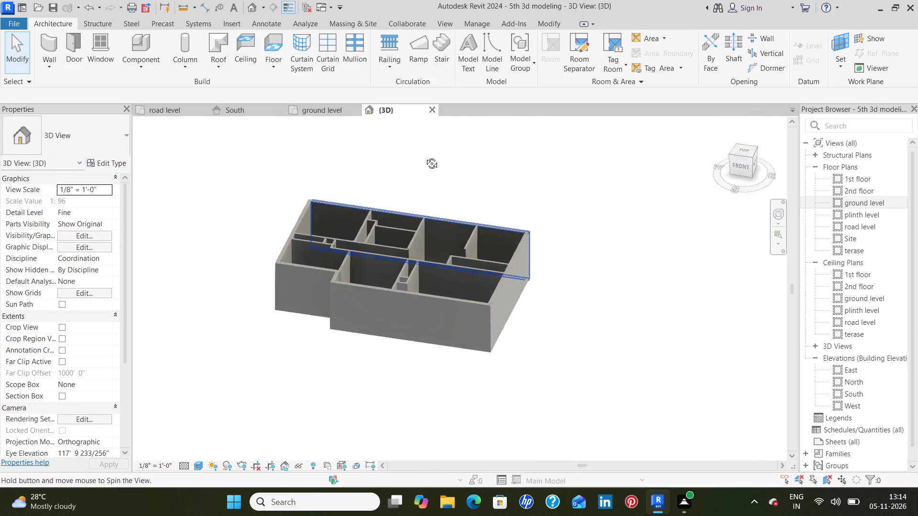
shift+middle_drag(425, 156, 488, 129)
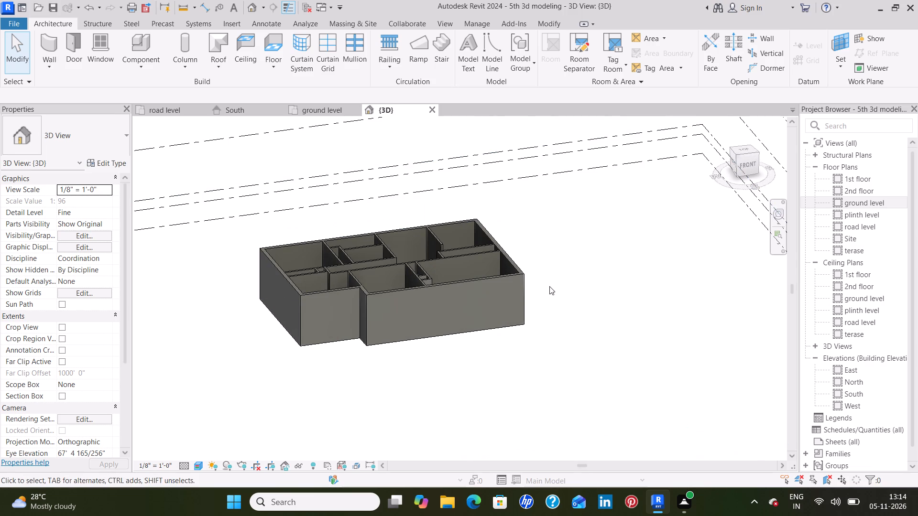
shift+middle_drag(549, 286, 521, 193)
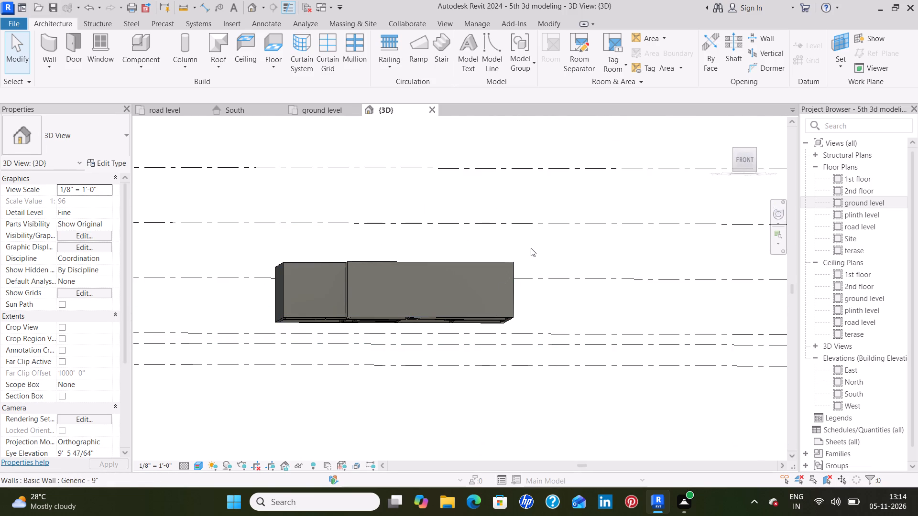
shift+middle_drag(531, 247, 390, 338)
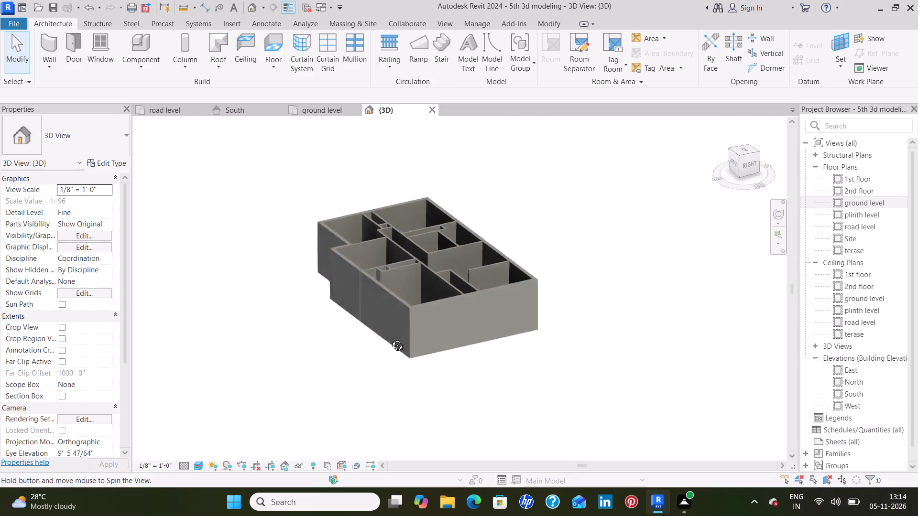
shift+middle_drag(390, 338, 496, 350)
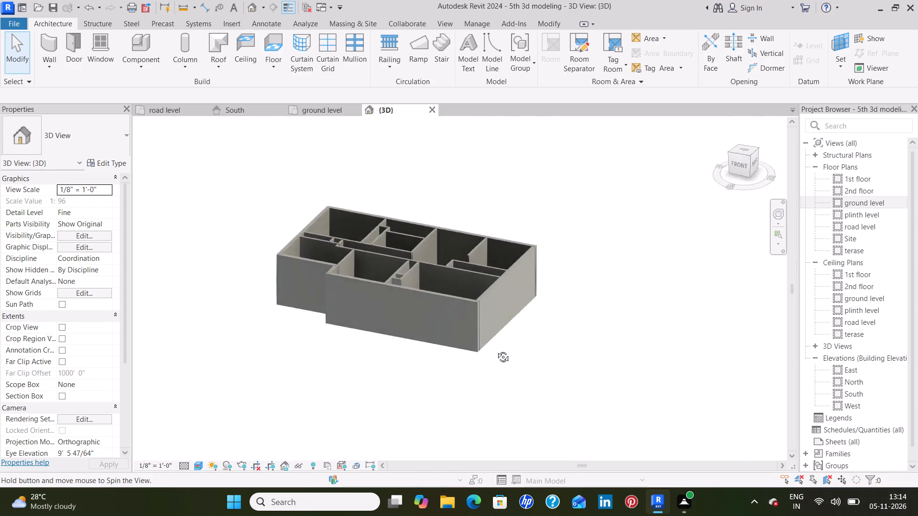
shift+middle_drag(496, 350, 581, 327)
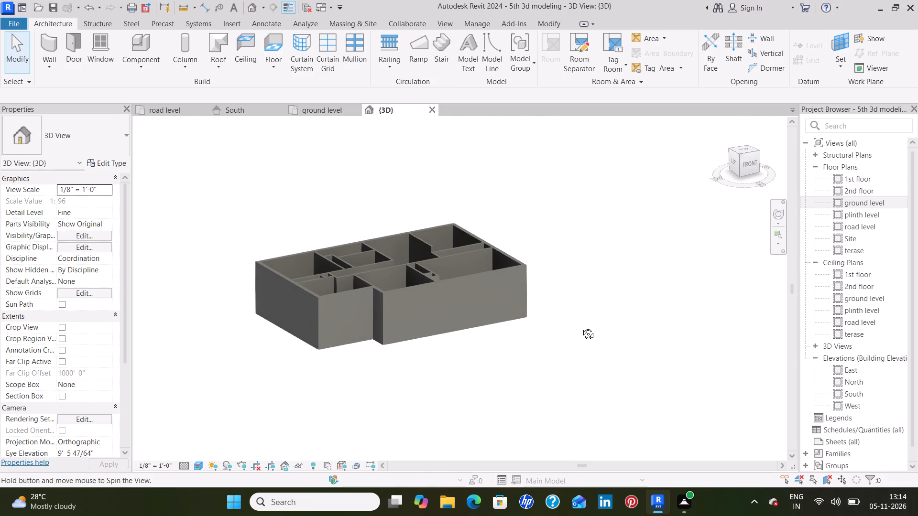
shift+middle_drag(581, 327, 496, 428)
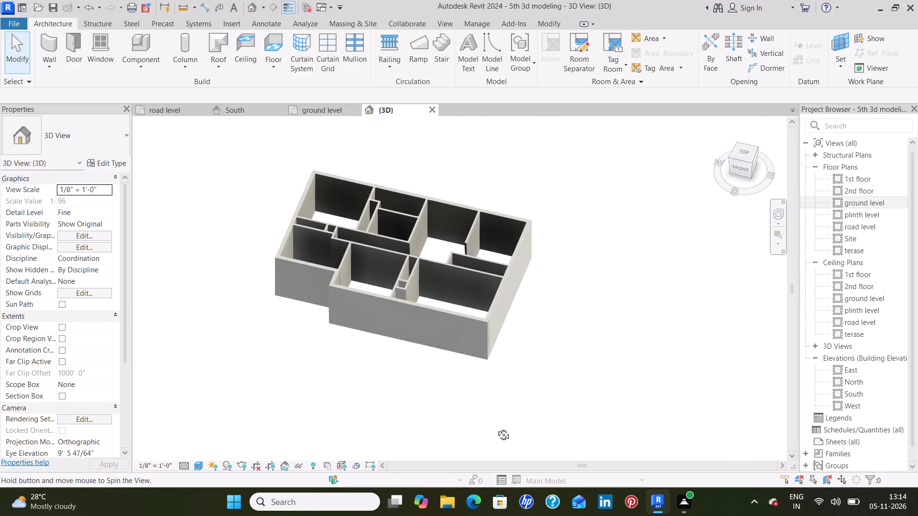
shift+middle_drag(496, 428, 558, 386)
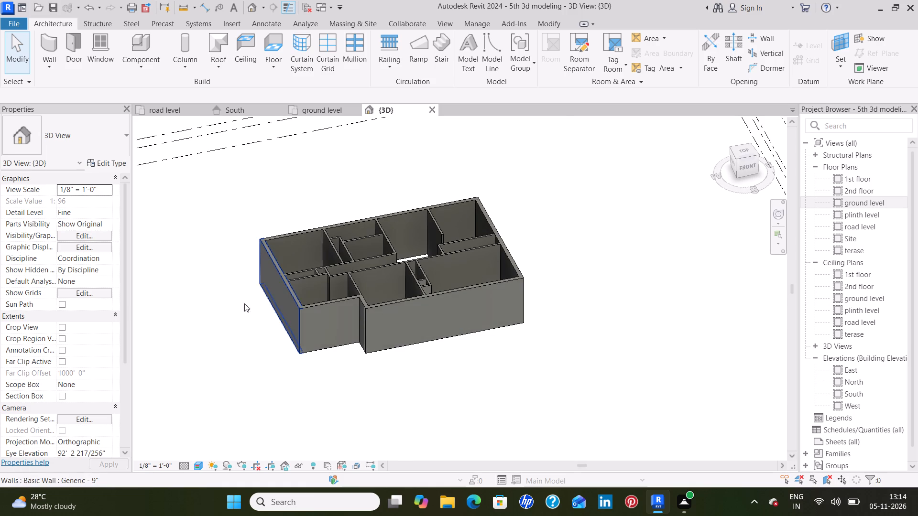
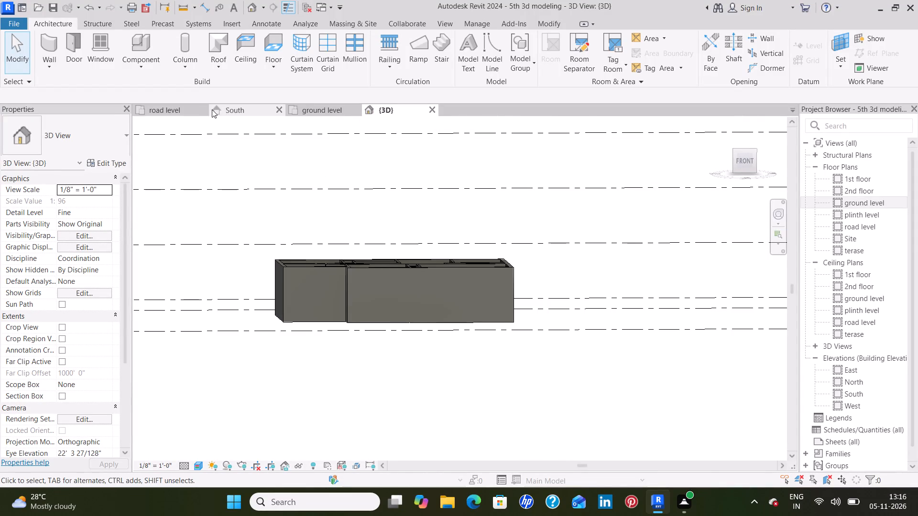
Examine the South elevation, checking the ground level walls' height against the 1st floor level.
click(229, 108)
scroll(456, 290, down, 3)
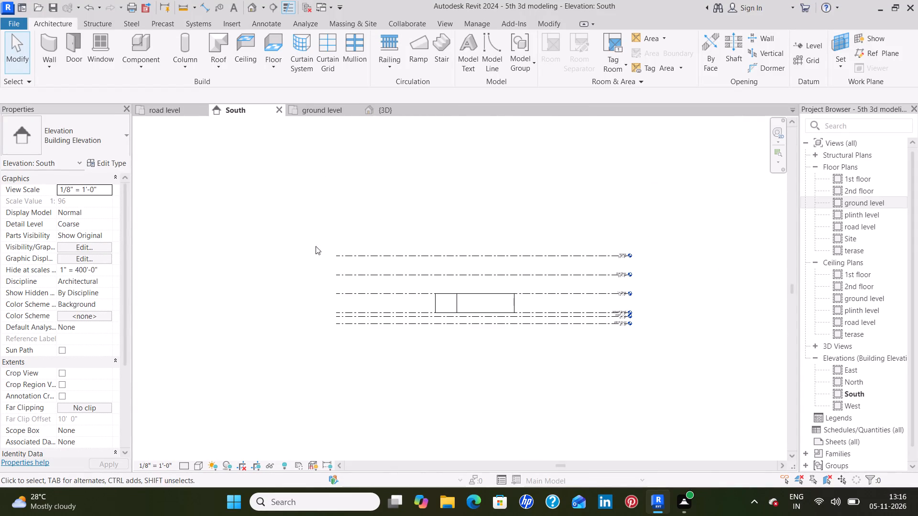
scroll(495, 290, up, 8)
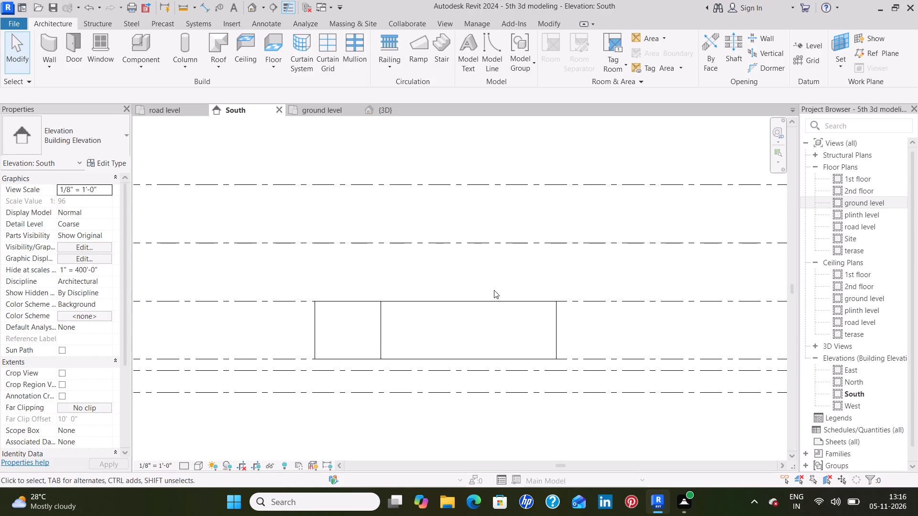
middle_drag(546, 288, 446, 279)
scroll(441, 278, down, 1)
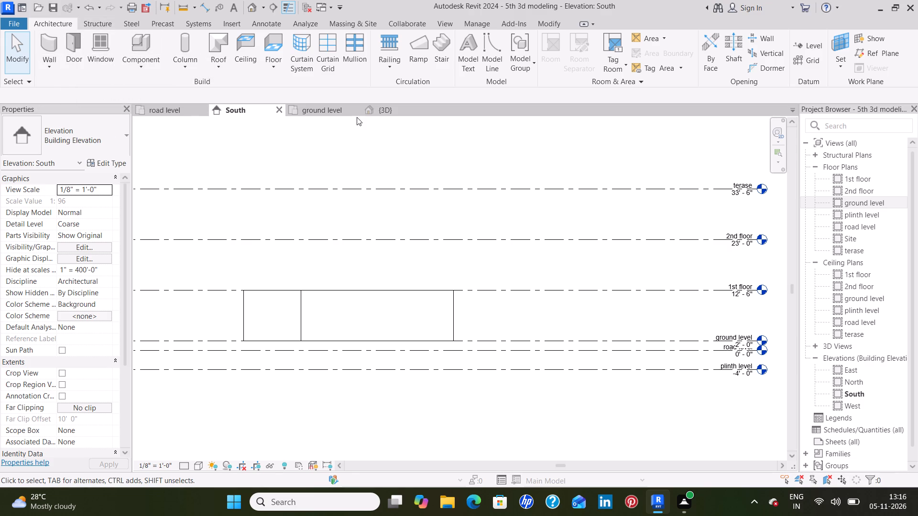
For the ground level plan, load the Aluprof_MB-79N-SI_PanelDoor_AD24-DblSidelight_Sgl_Out-Open door family from the US library's Residential doors folder.
click(319, 111)
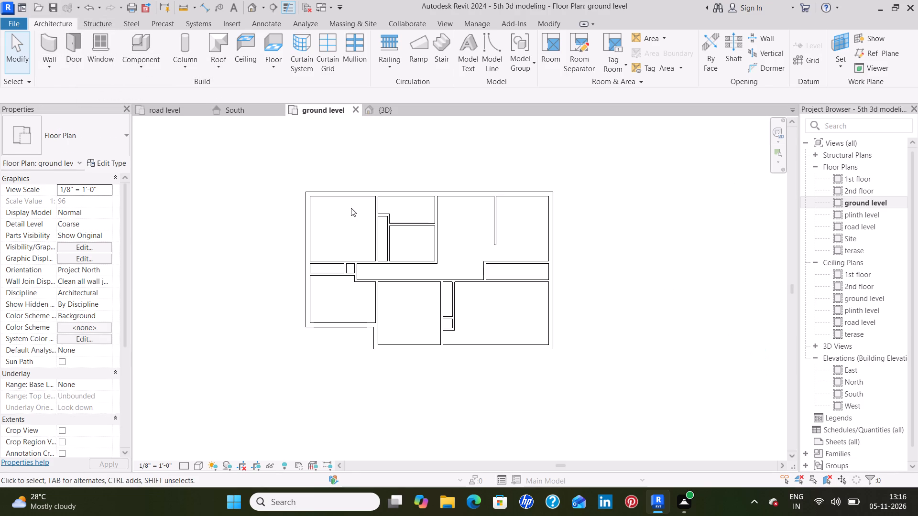
click(76, 44)
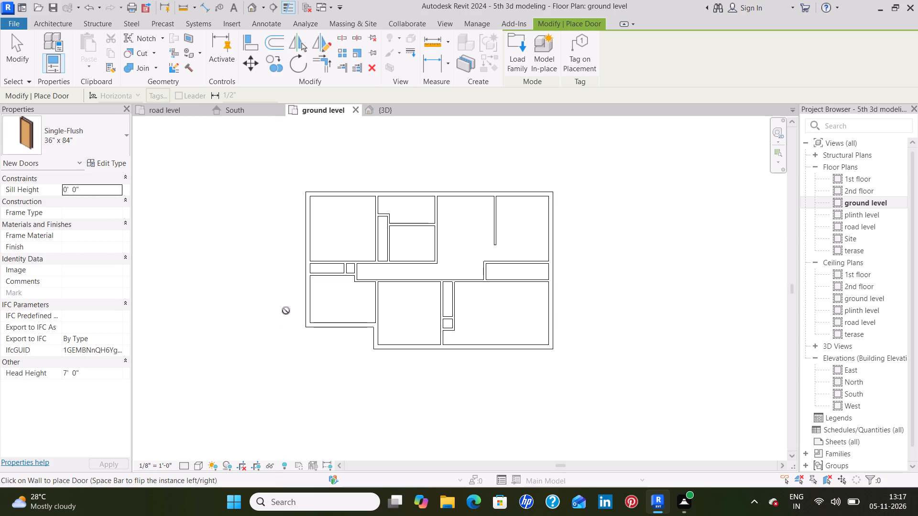
click(94, 138)
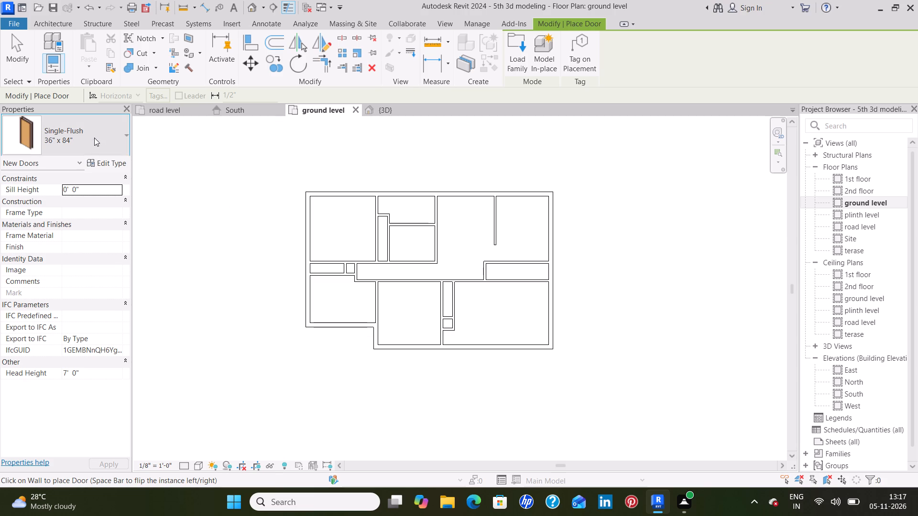
click(98, 132)
click(514, 49)
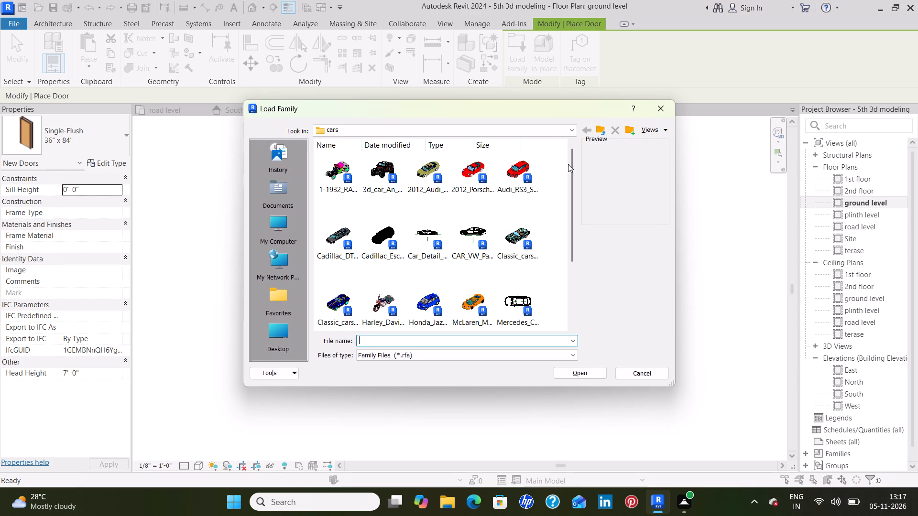
click(534, 129)
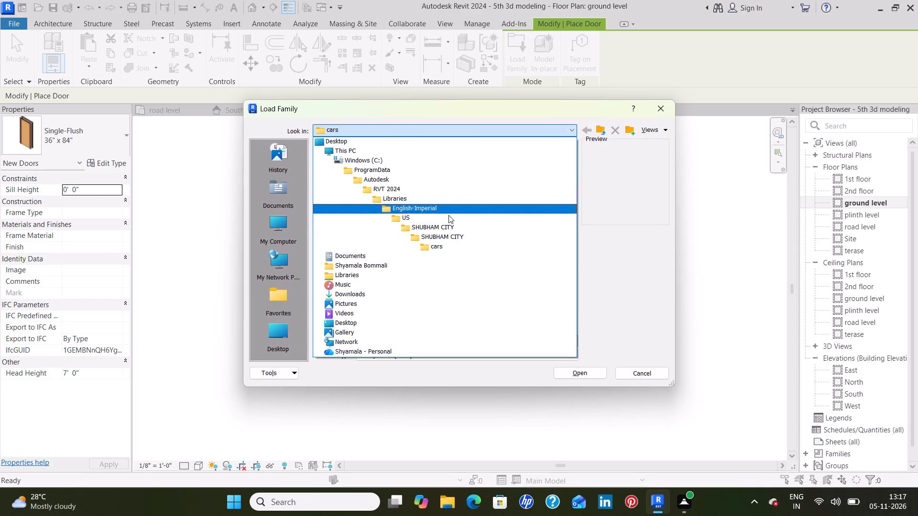
click(436, 215)
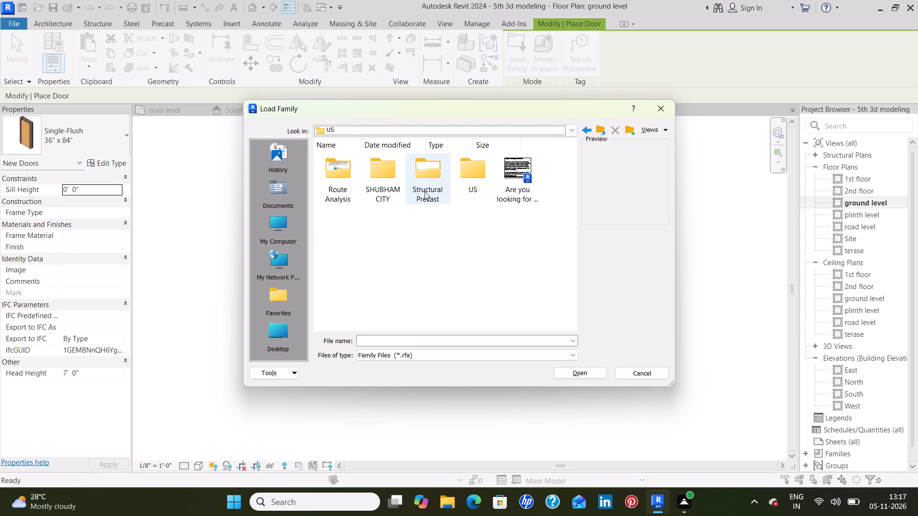
double_click(479, 177)
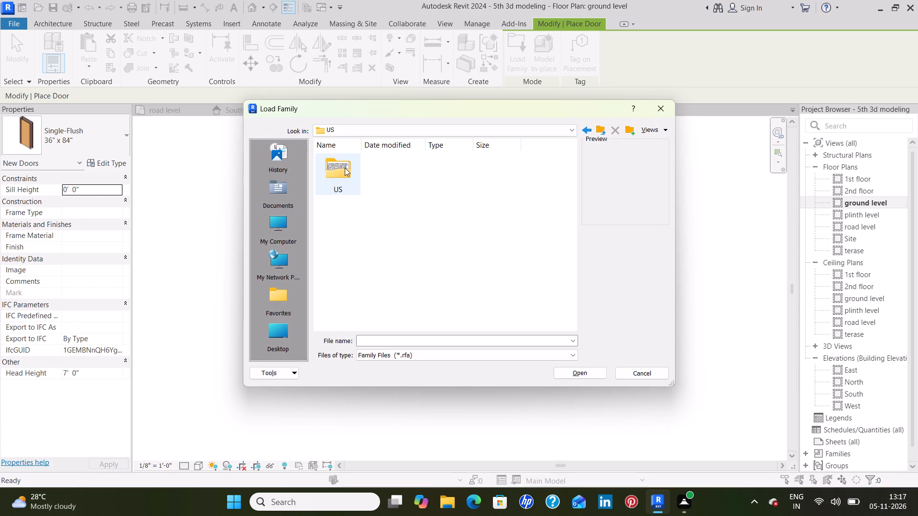
double_click(343, 167)
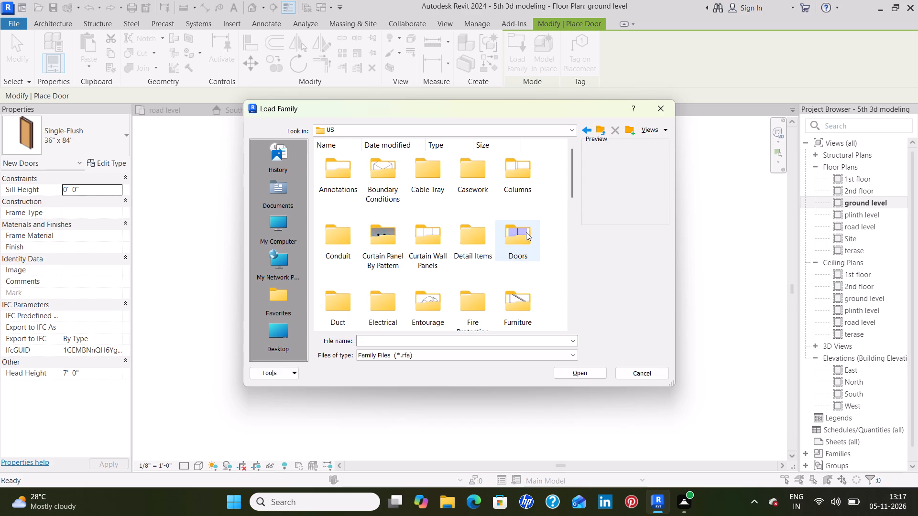
click(526, 232)
click(561, 373)
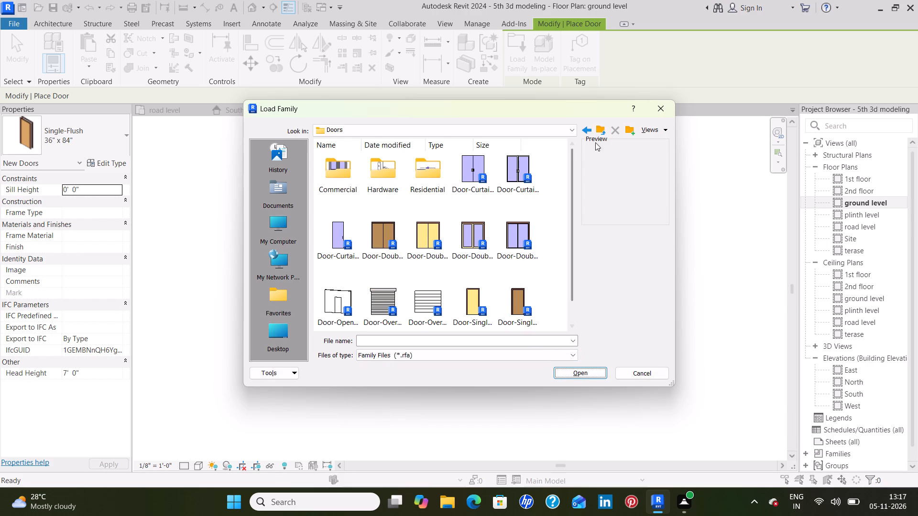
click(425, 160)
double_click(425, 172)
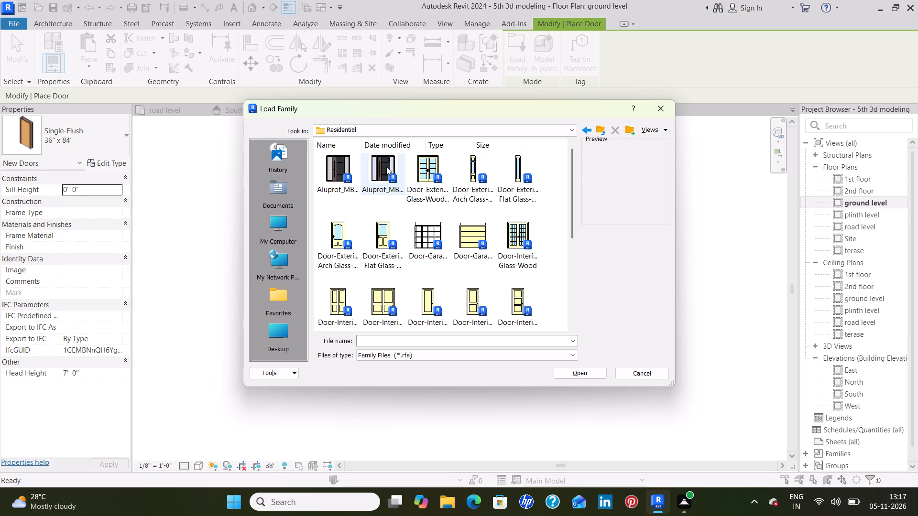
click(384, 166)
click(579, 370)
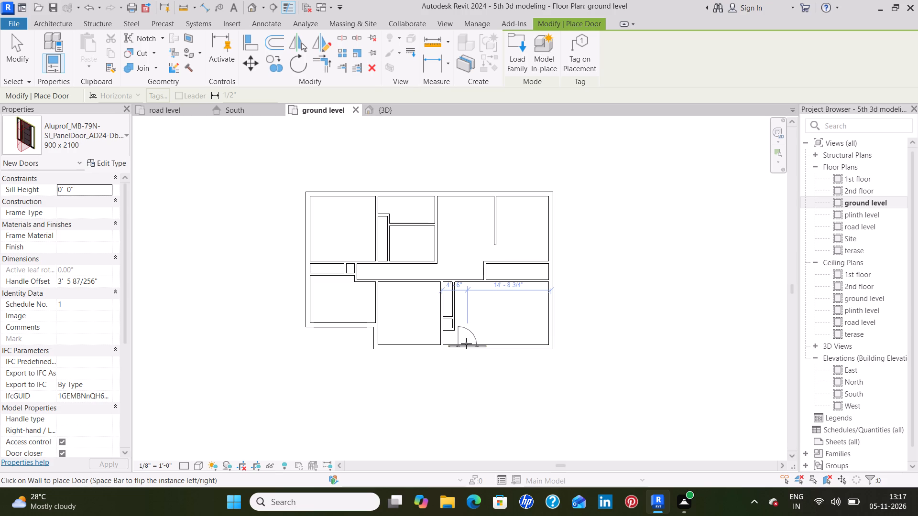
Place the 900 x 2100 double-sidelight door in the lower-right room's bottom exterior wall, centred about 4'-2" from the wall at its left.
scroll(466, 344, up, 10)
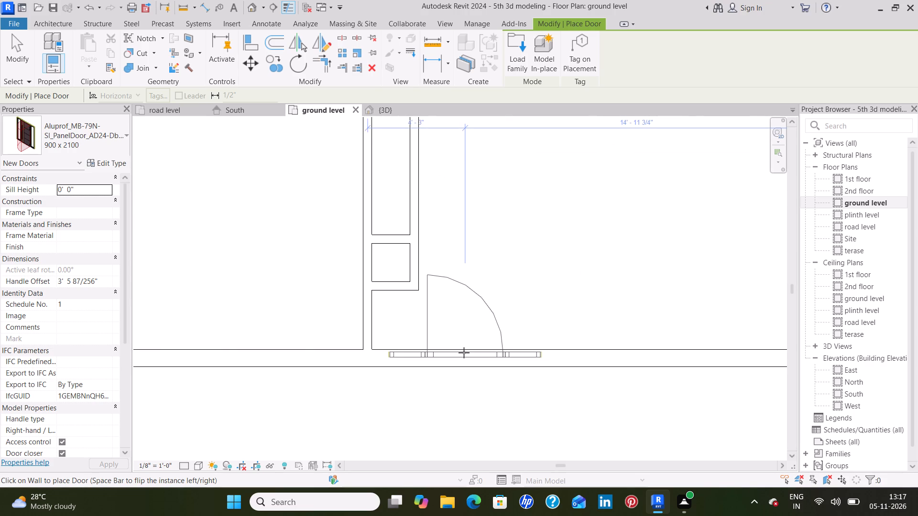
click(464, 353)
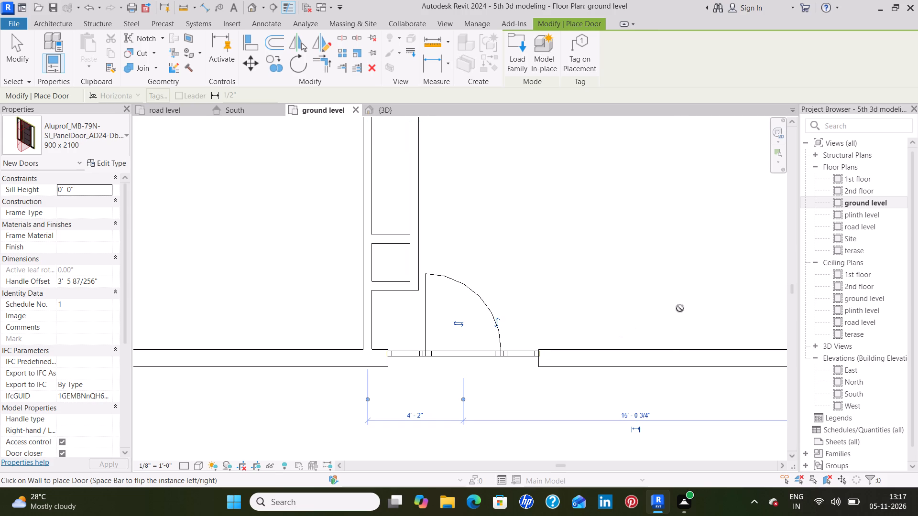
key(Escape)
key(Escape)
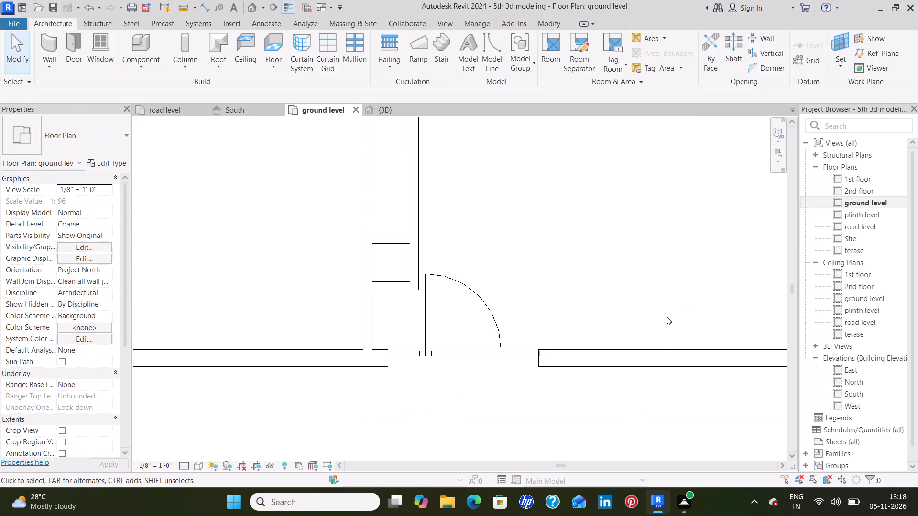
scroll(645, 259, down, 6)
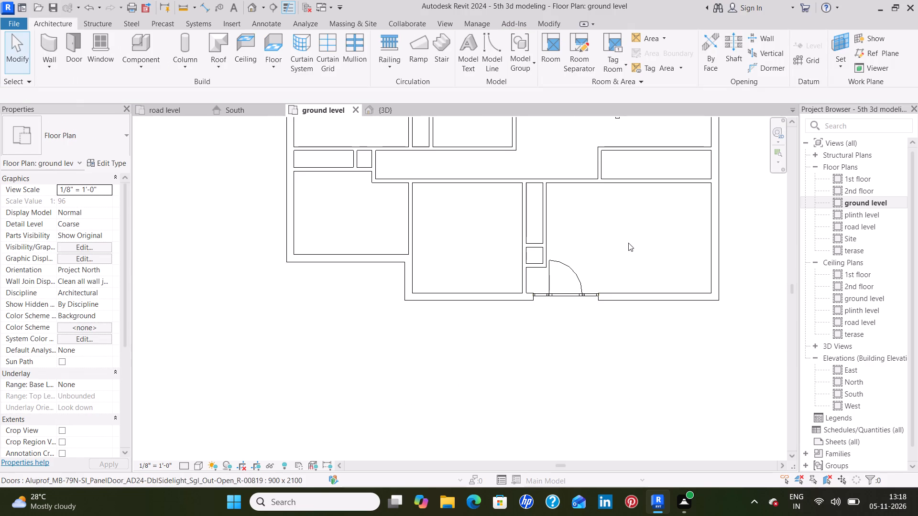
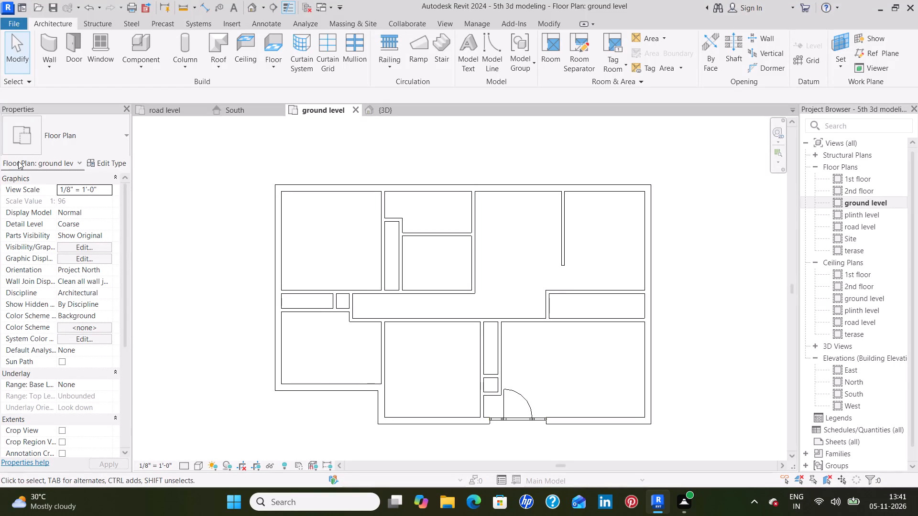
Start placing another door, dismissing the save reminder without saving the project.
click(71, 48)
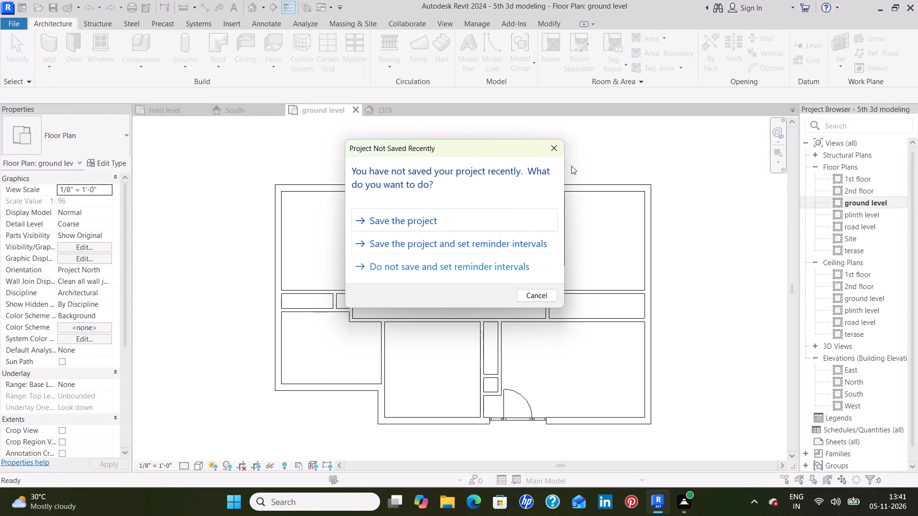
click(557, 151)
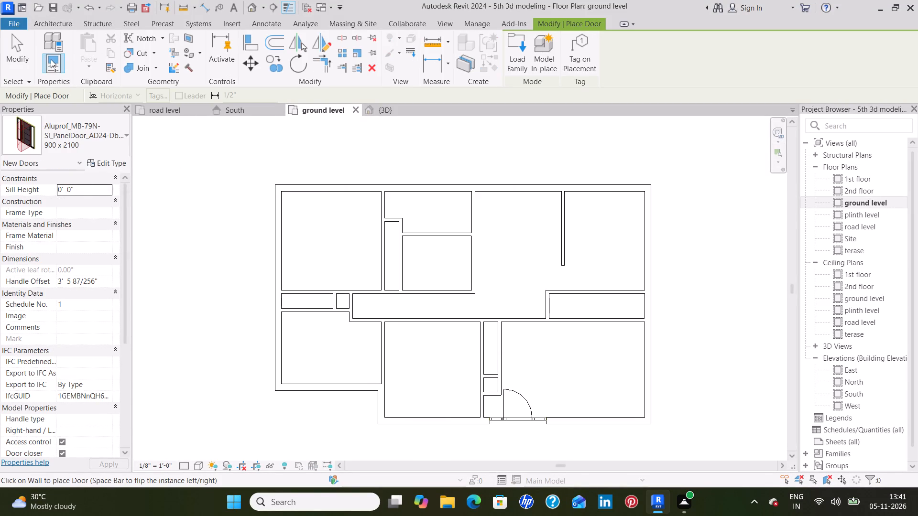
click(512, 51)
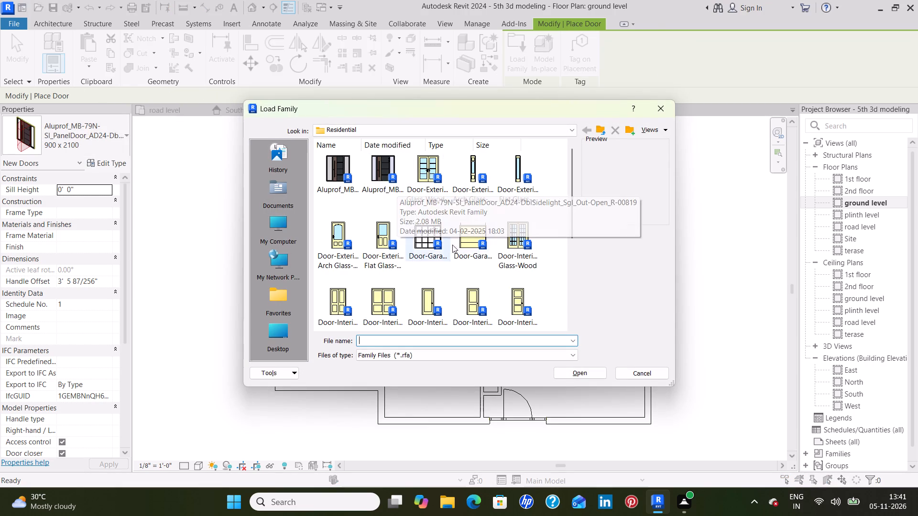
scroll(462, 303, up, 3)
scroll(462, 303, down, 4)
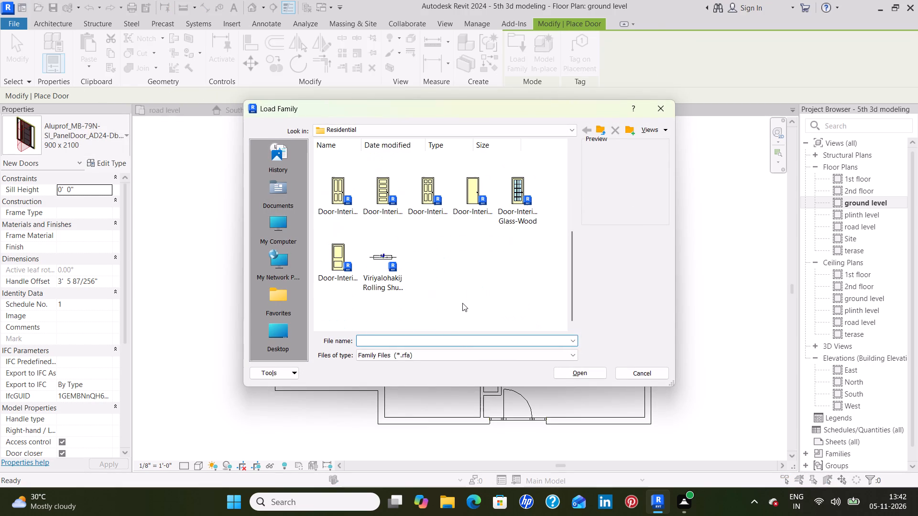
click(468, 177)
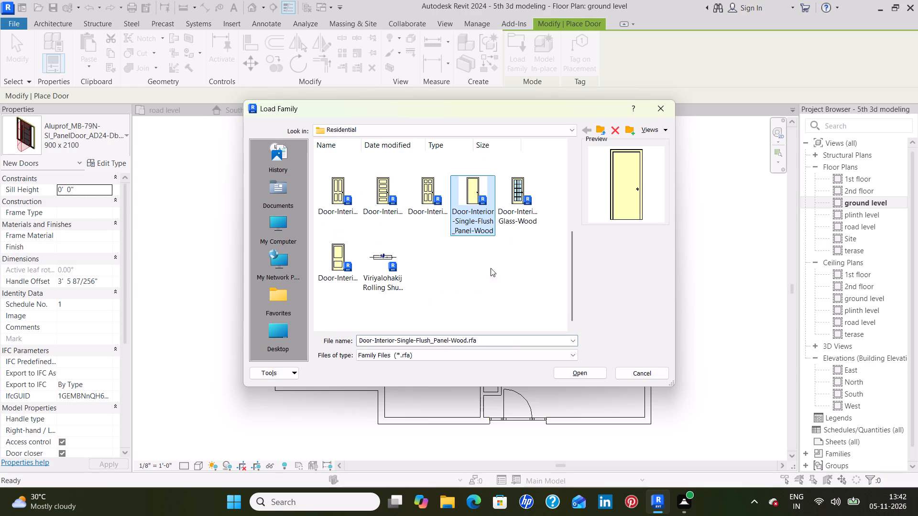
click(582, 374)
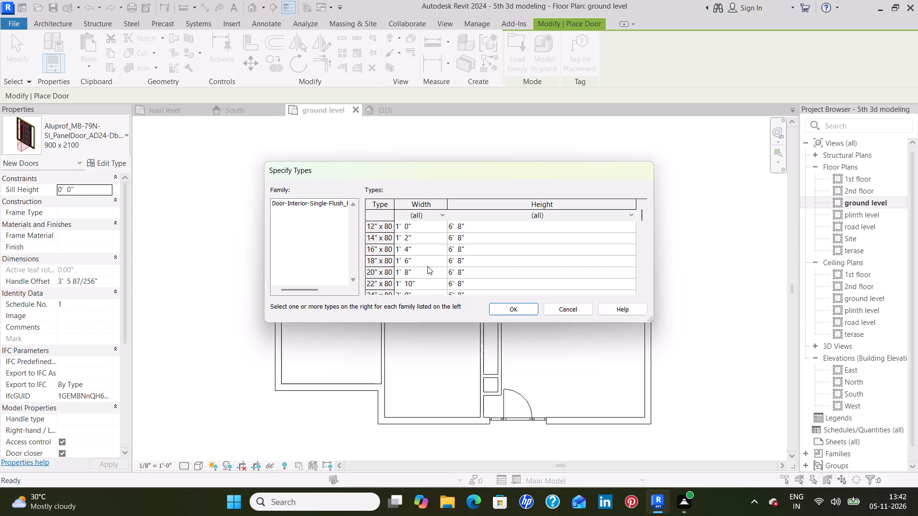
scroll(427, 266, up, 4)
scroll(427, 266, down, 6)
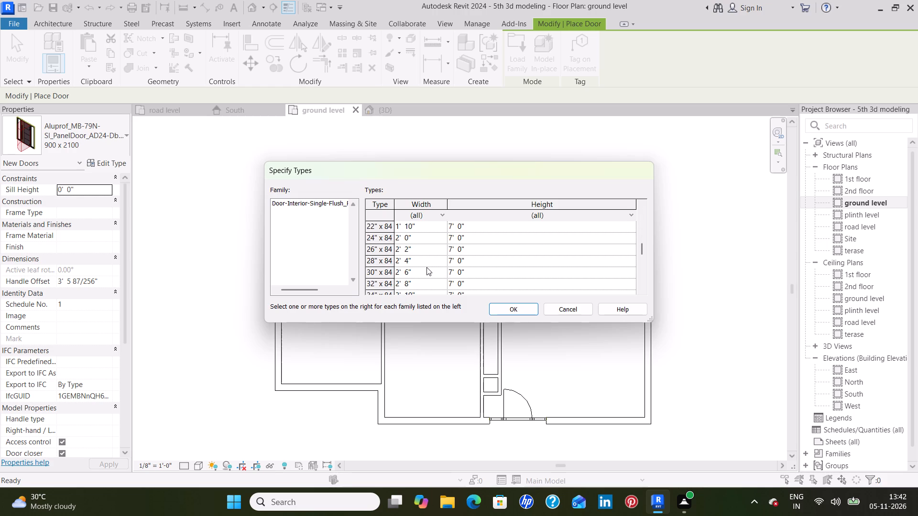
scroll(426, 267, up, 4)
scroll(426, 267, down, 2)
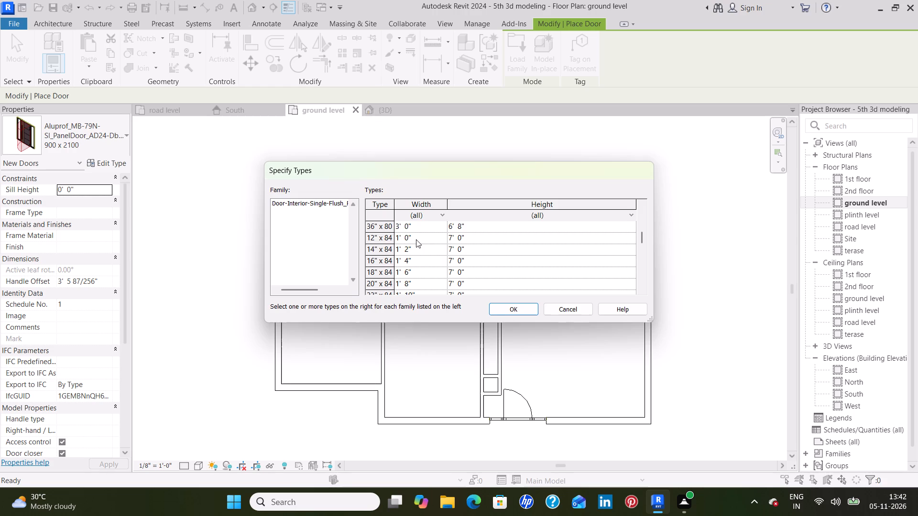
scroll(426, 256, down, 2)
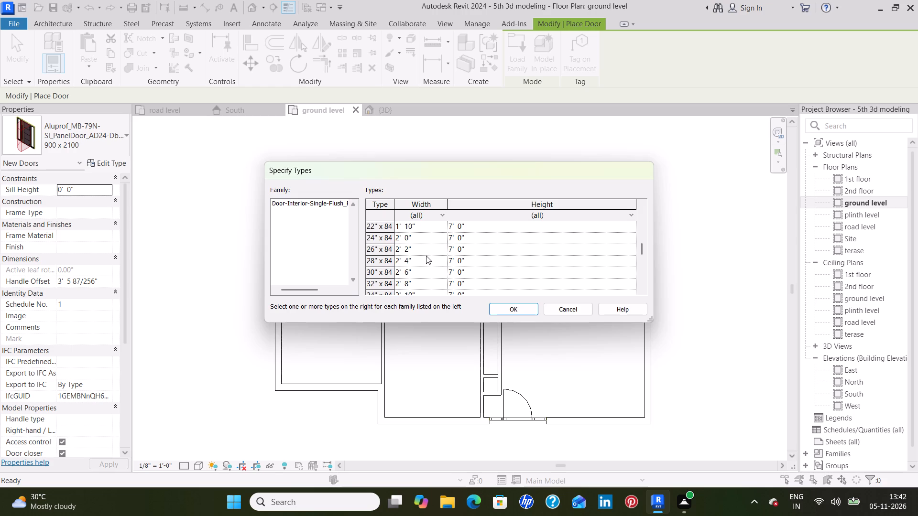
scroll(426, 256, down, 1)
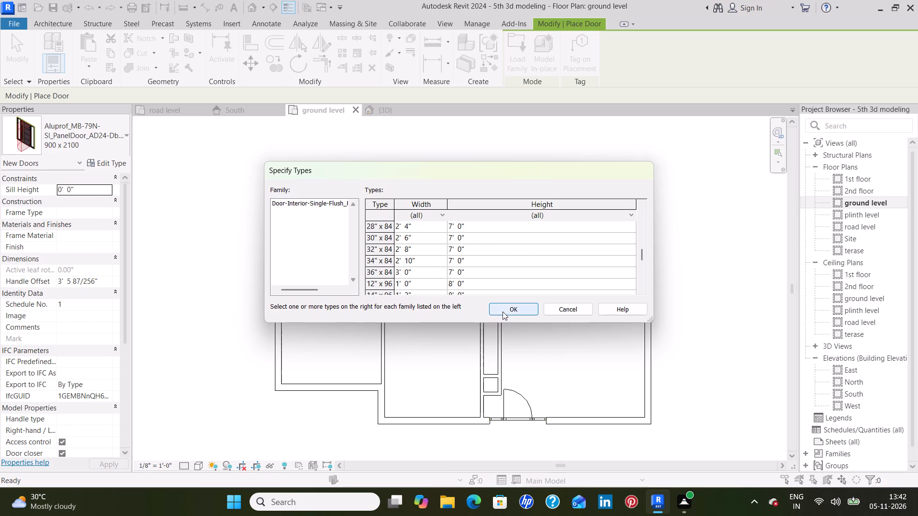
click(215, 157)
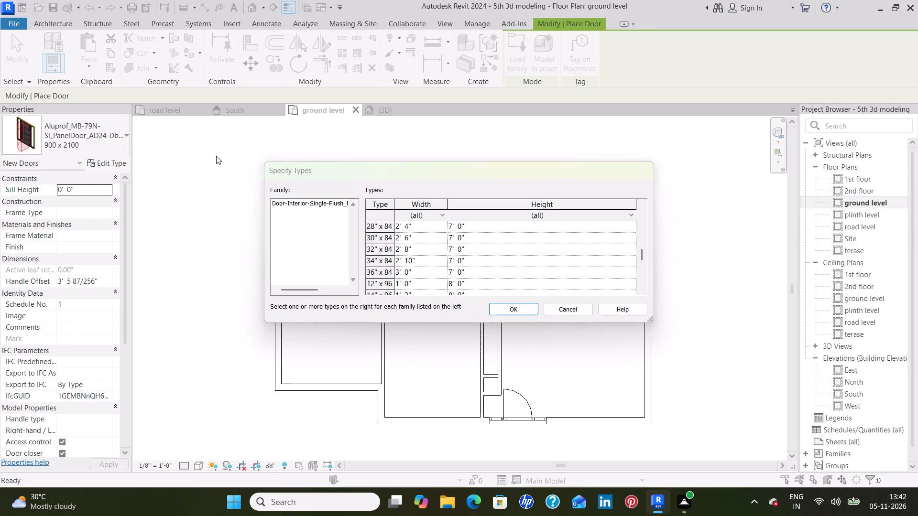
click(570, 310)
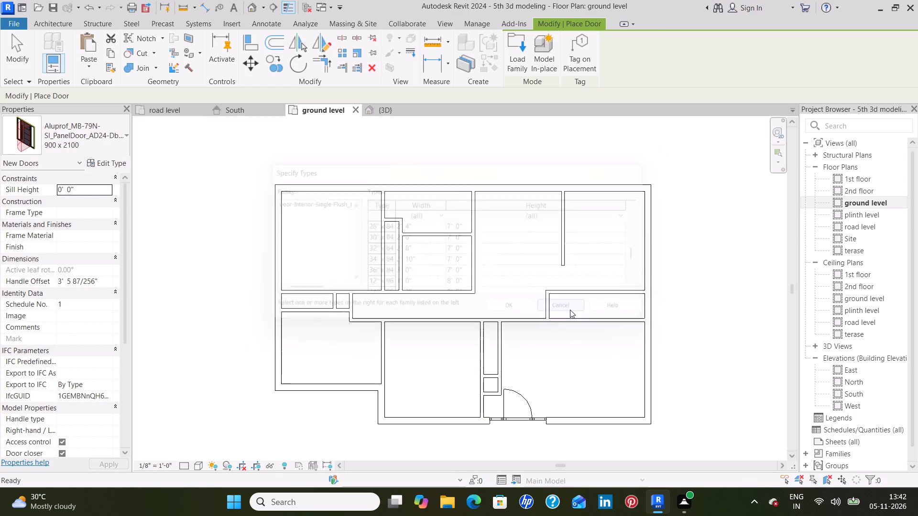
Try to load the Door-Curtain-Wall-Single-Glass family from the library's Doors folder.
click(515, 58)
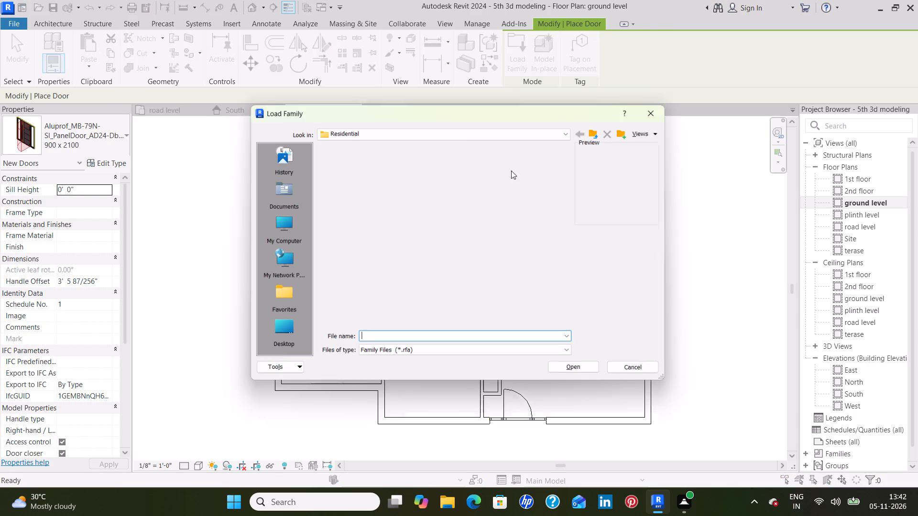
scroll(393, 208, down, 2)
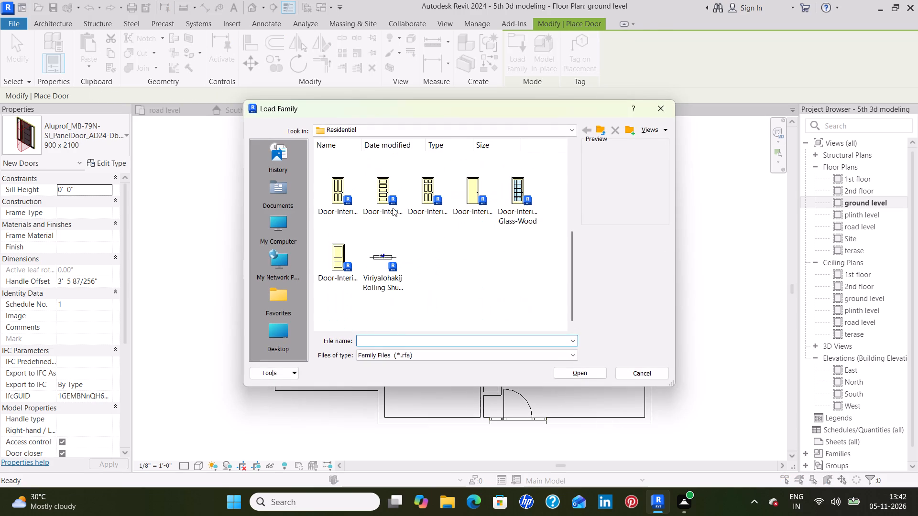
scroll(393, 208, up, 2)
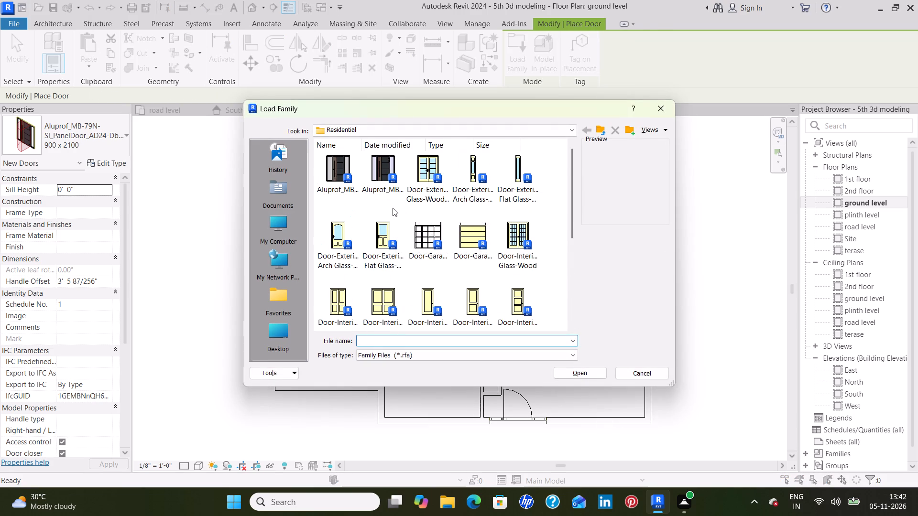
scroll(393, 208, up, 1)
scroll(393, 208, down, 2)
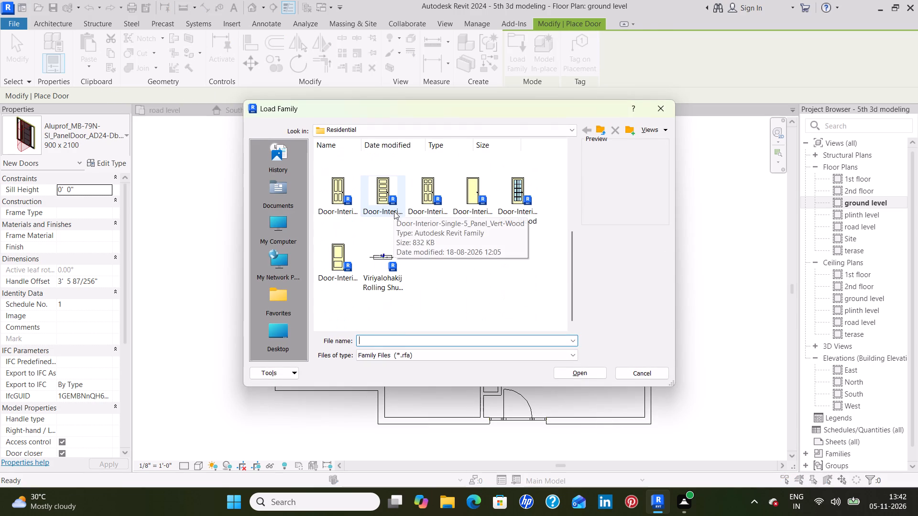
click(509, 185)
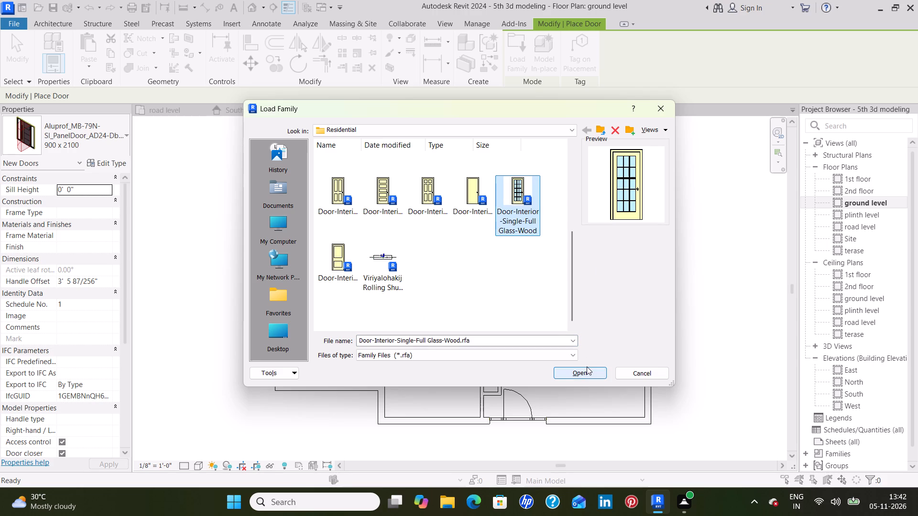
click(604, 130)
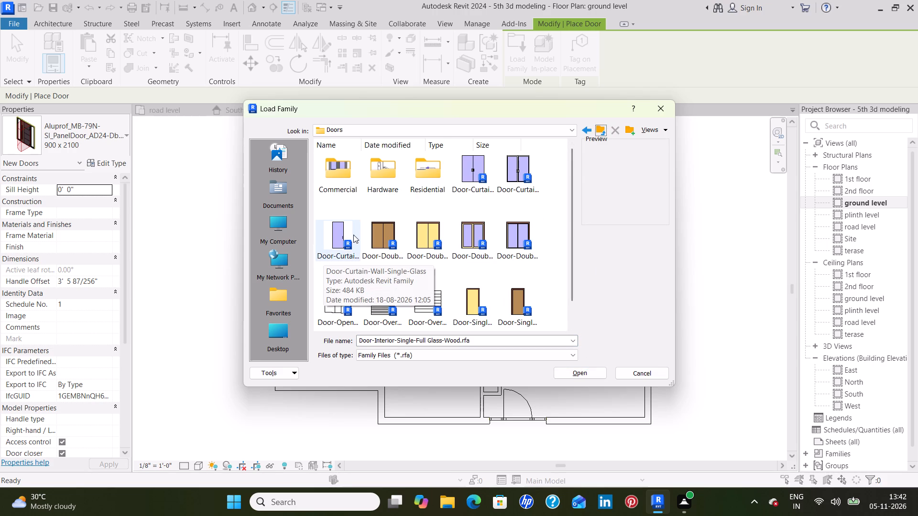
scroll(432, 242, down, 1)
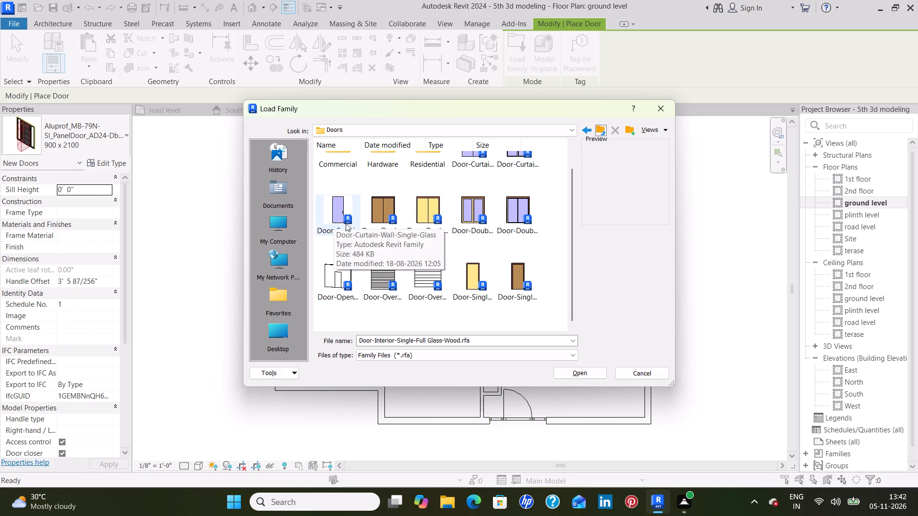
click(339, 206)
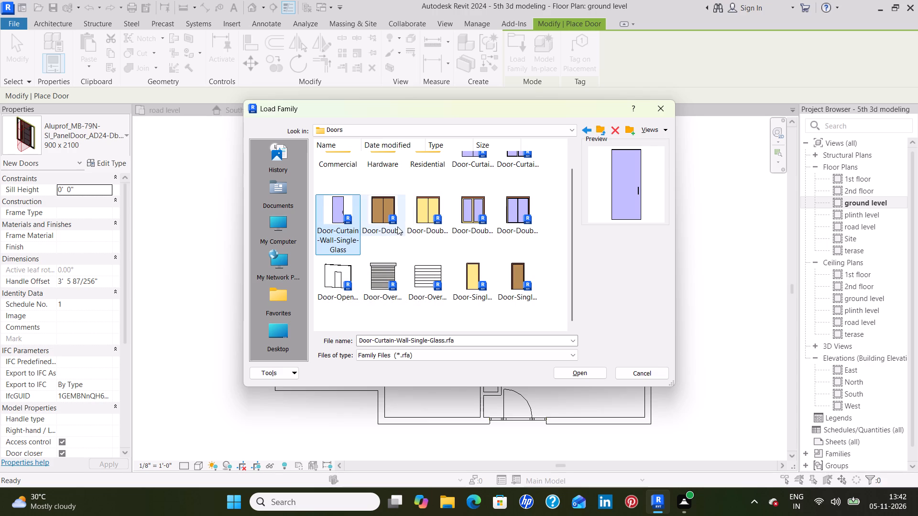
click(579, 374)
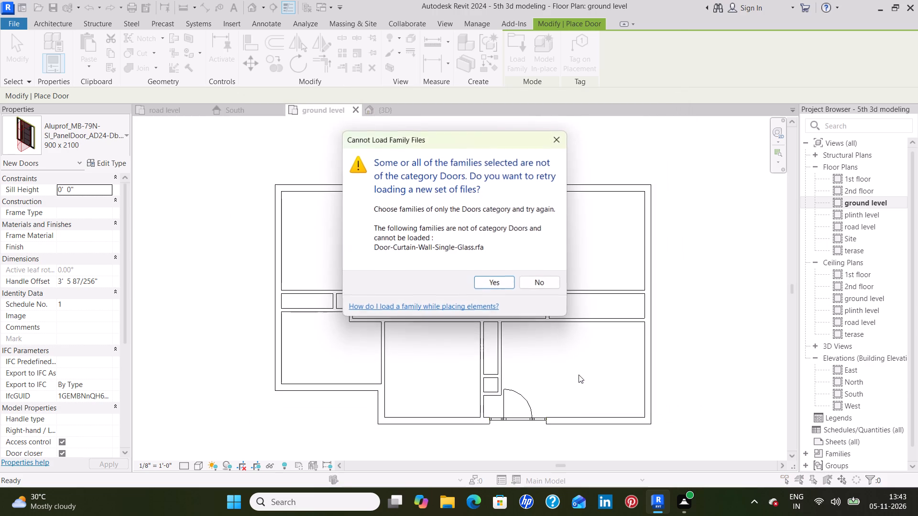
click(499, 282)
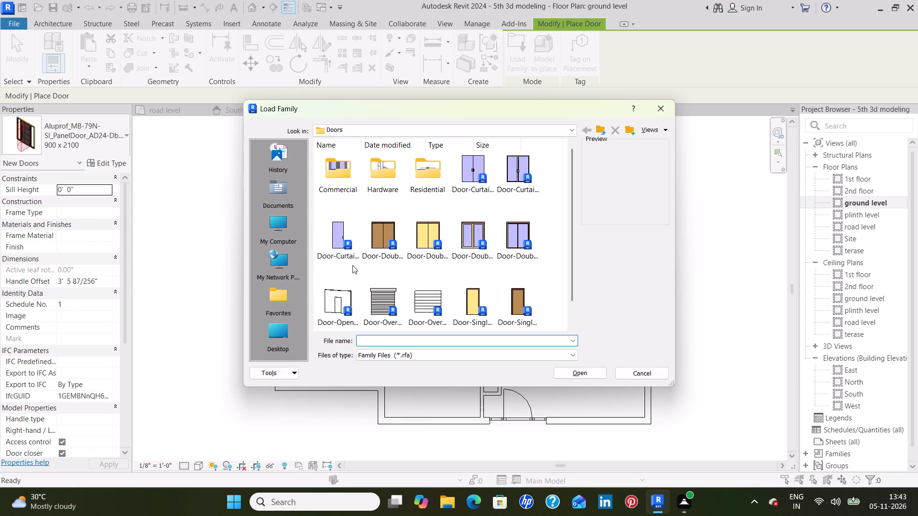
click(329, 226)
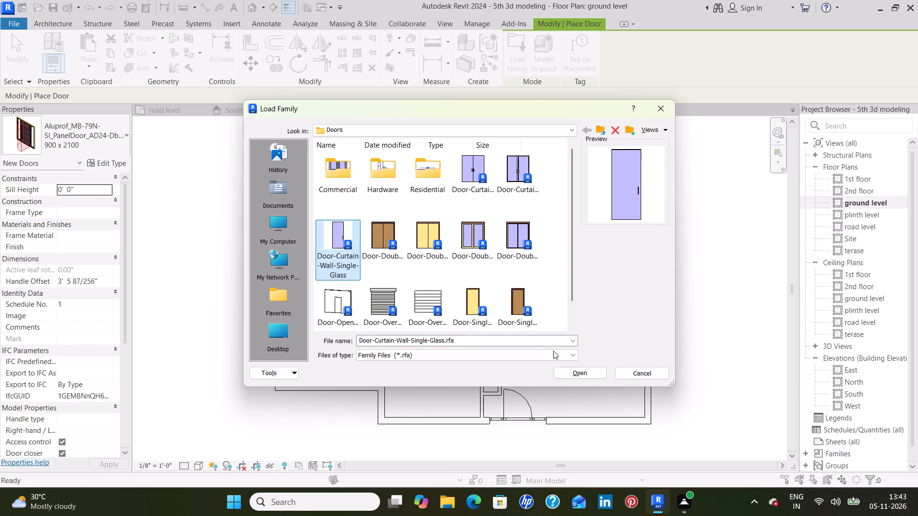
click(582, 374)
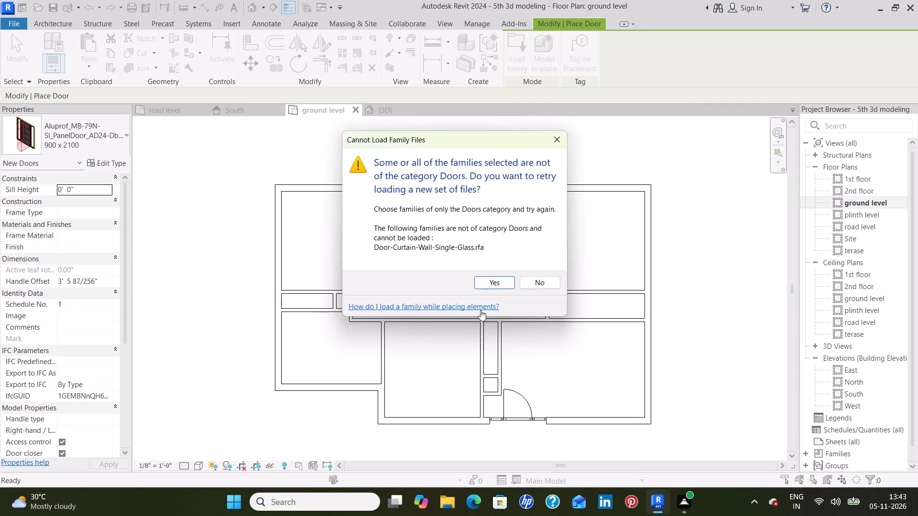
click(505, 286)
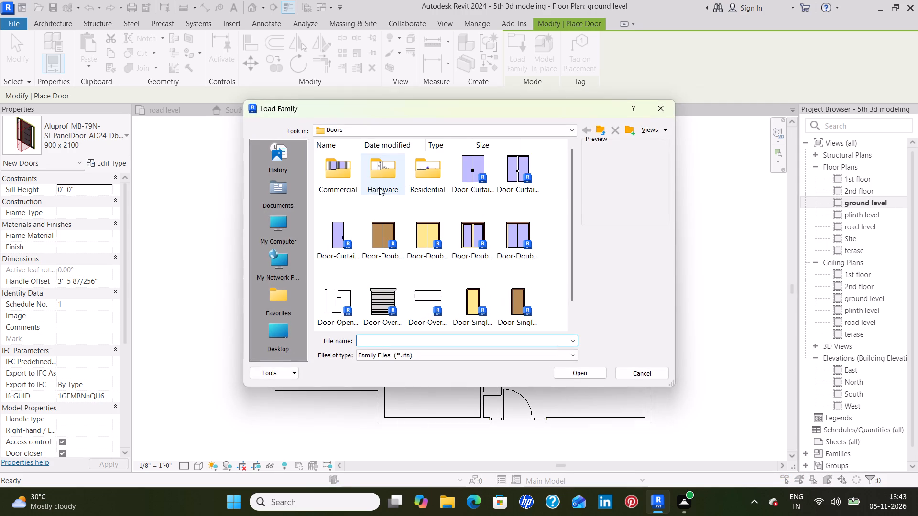
Load the Door-Passage-Single-Full_Lite family from the Commercial doors folder with the 30" x 84" type.
double_click(435, 172)
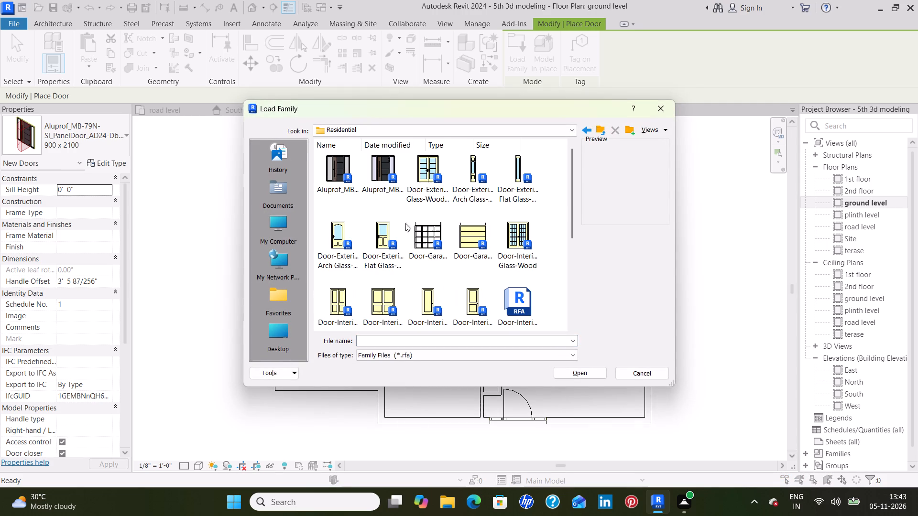
click(603, 131)
double_click(340, 169)
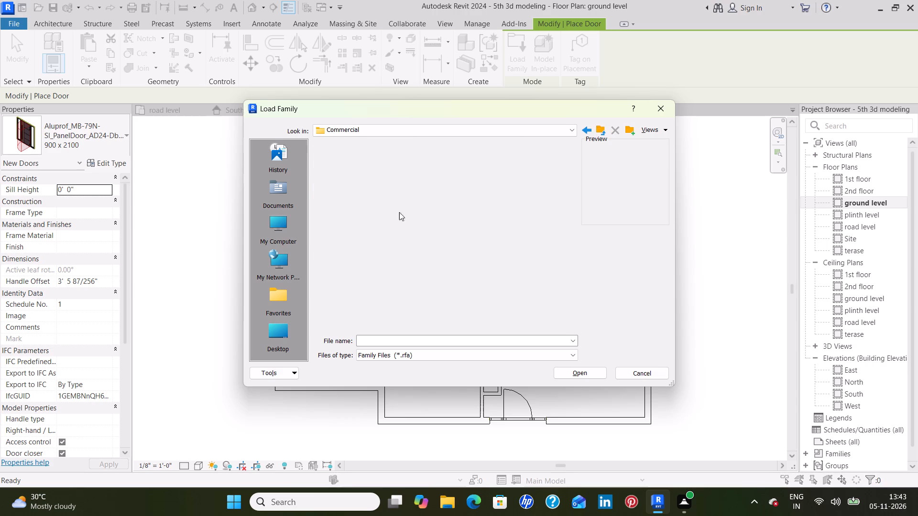
scroll(462, 228, down, 1)
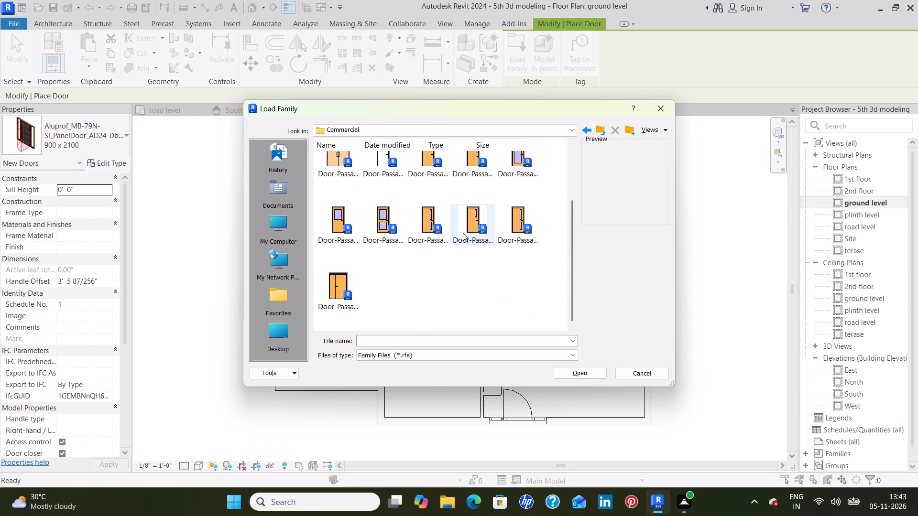
scroll(464, 233, up, 1)
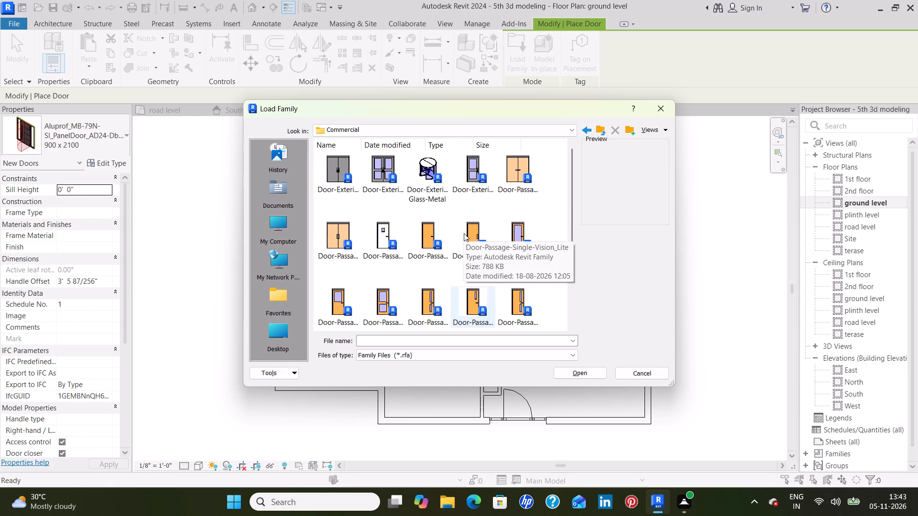
click(515, 224)
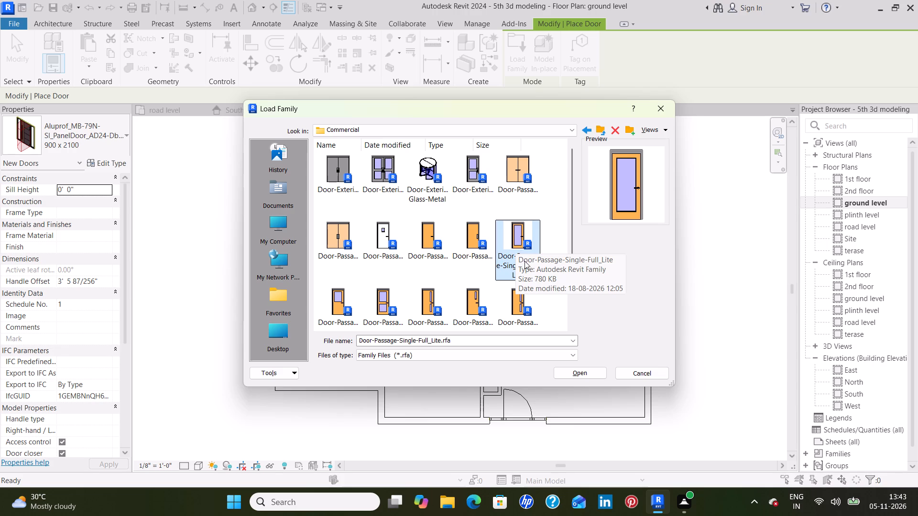
click(588, 372)
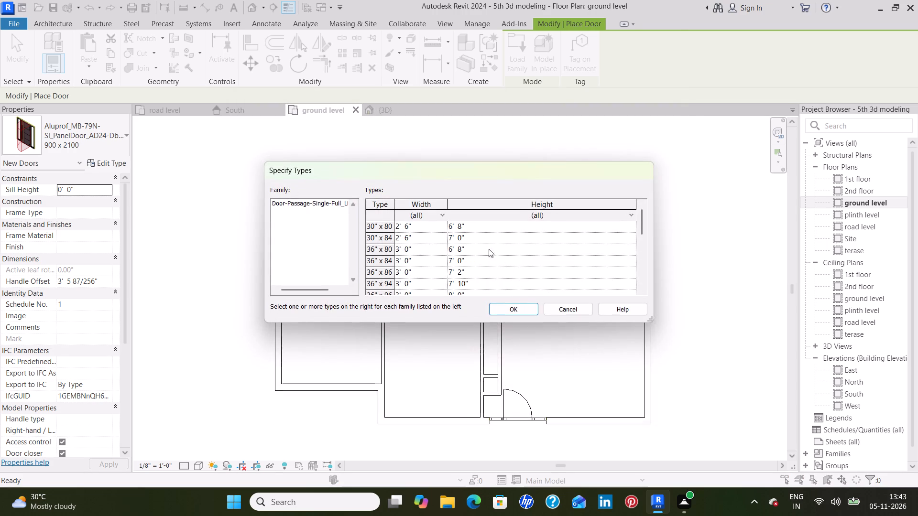
scroll(403, 236, up, 4)
scroll(411, 258, down, 2)
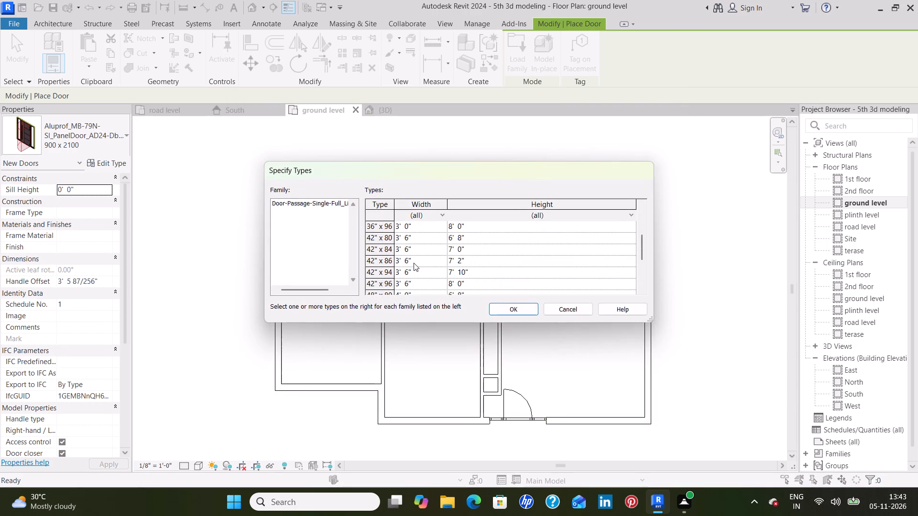
scroll(414, 263, down, 5)
scroll(415, 266, up, 2)
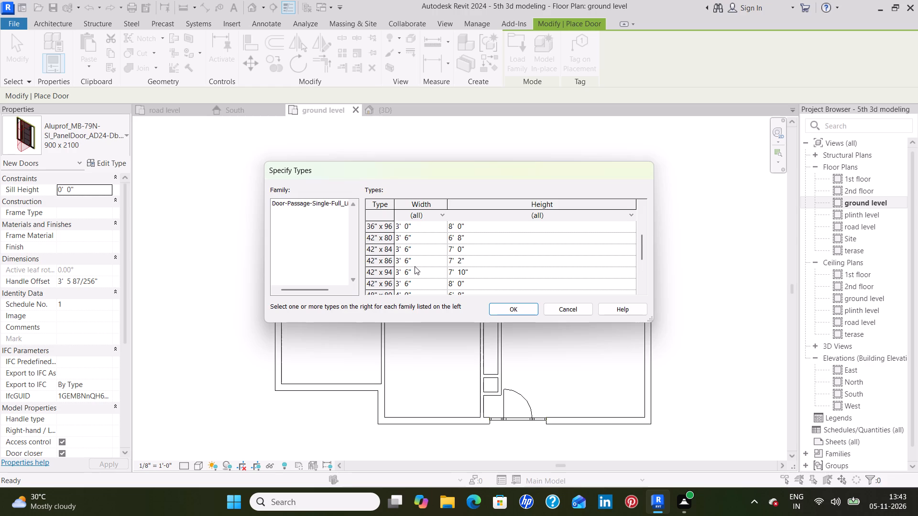
scroll(415, 266, up, 8)
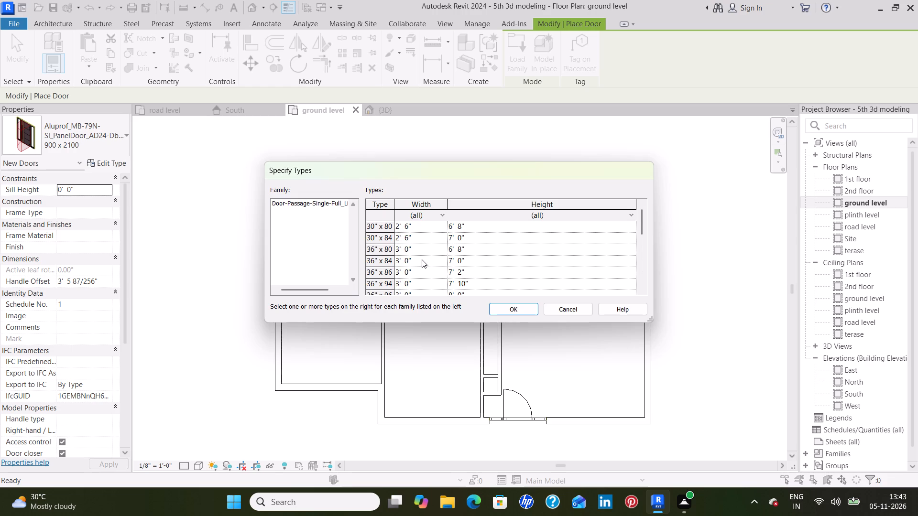
click(433, 239)
click(498, 312)
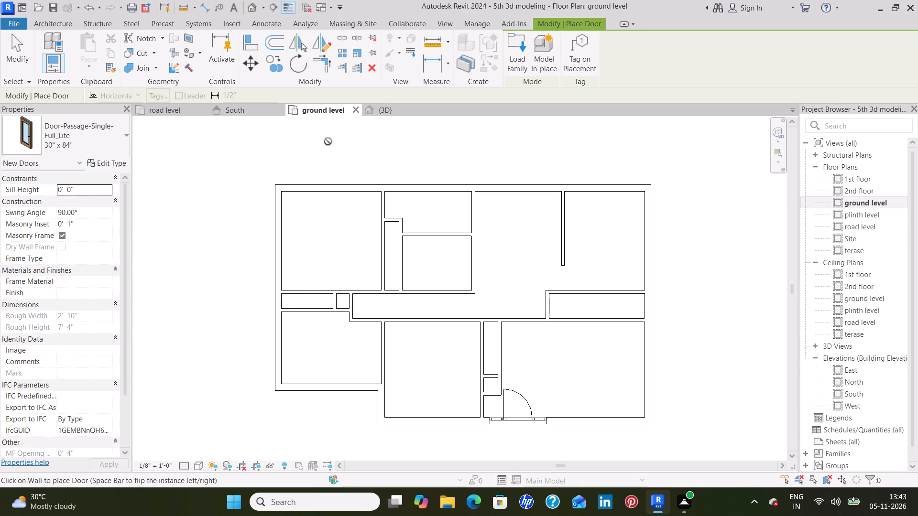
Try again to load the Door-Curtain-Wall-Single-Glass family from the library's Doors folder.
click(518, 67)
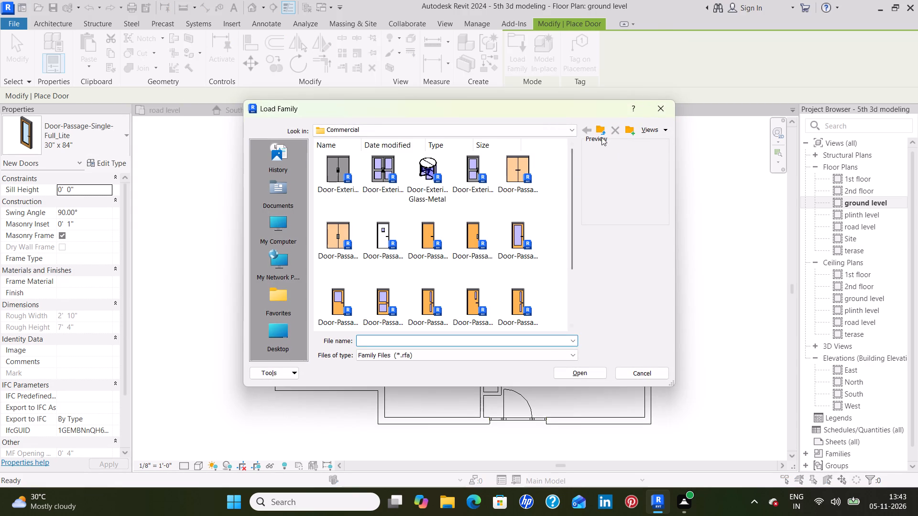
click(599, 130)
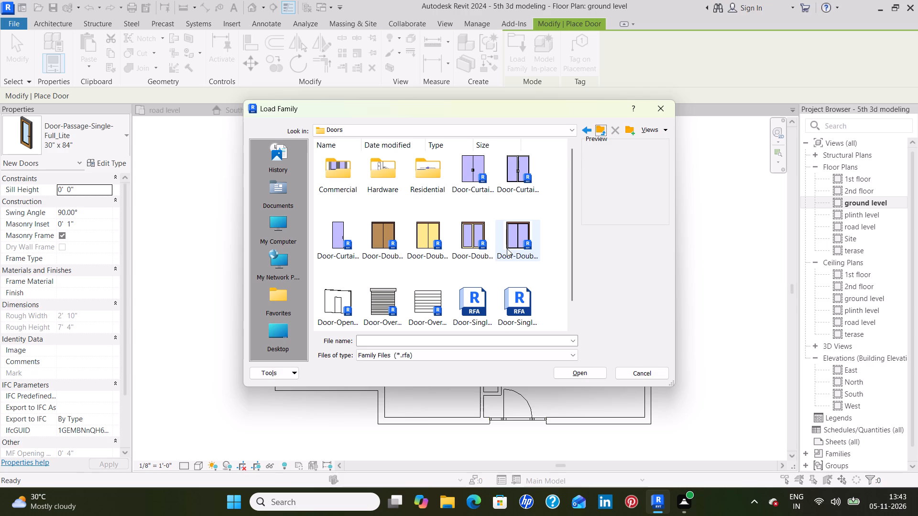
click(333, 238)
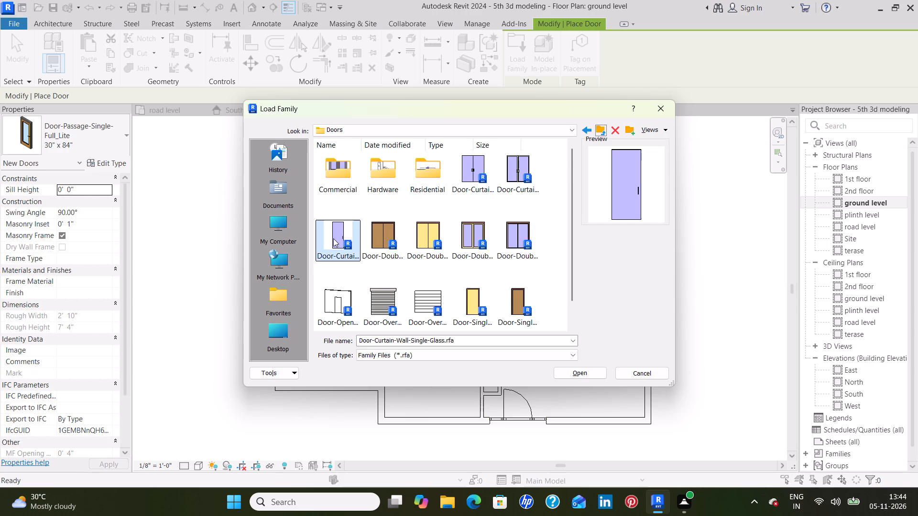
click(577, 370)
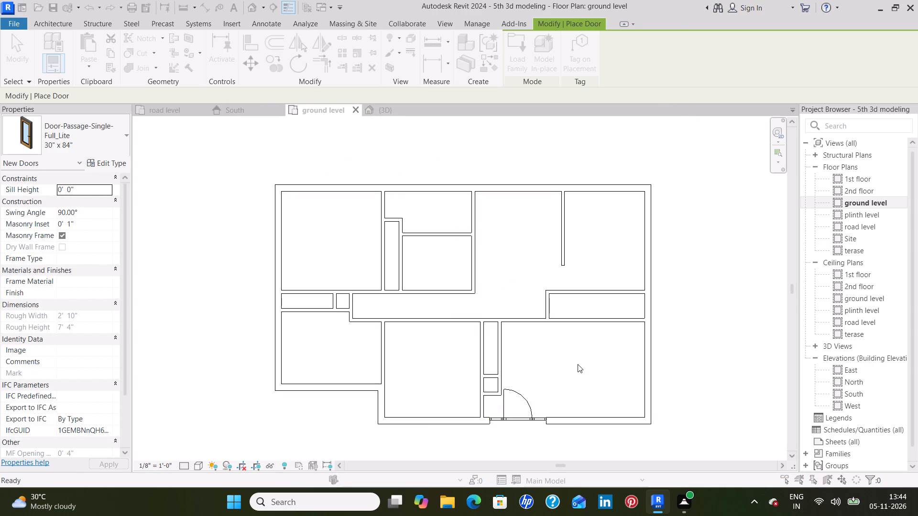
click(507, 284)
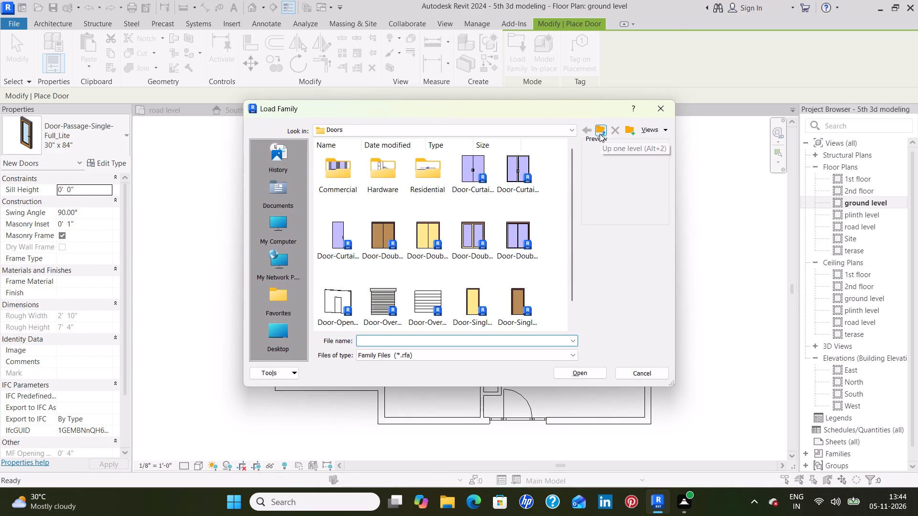
Load the Door-Interior-Single-Full Glass-Wood family from the Residential doors folder with the 18" x 84" type.
double_click(437, 182)
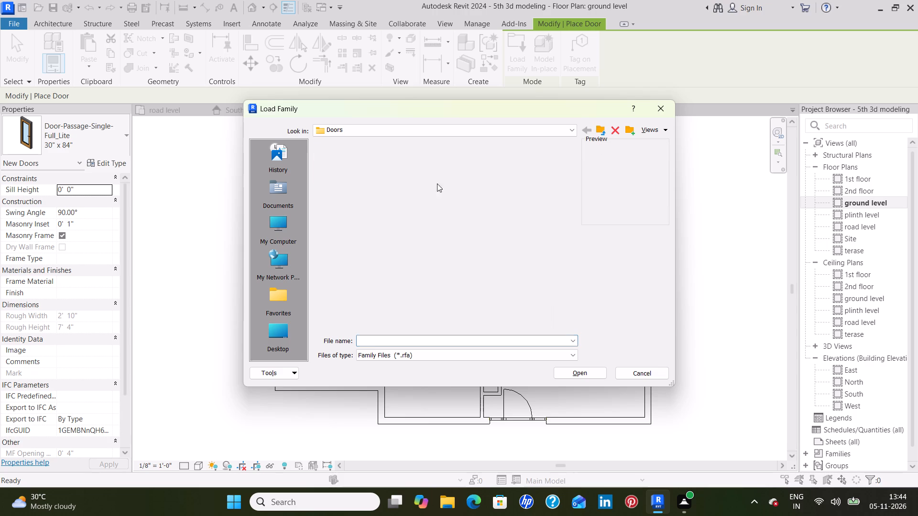
scroll(455, 249, down, 4)
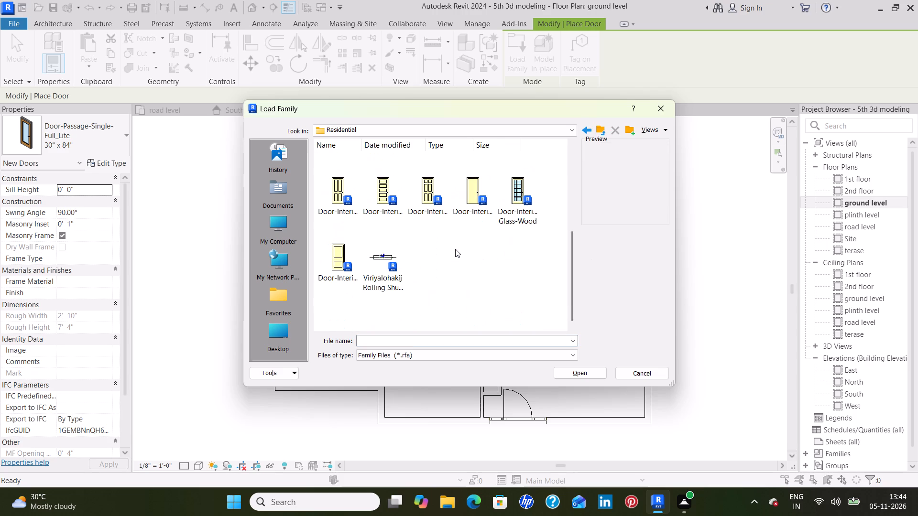
click(525, 187)
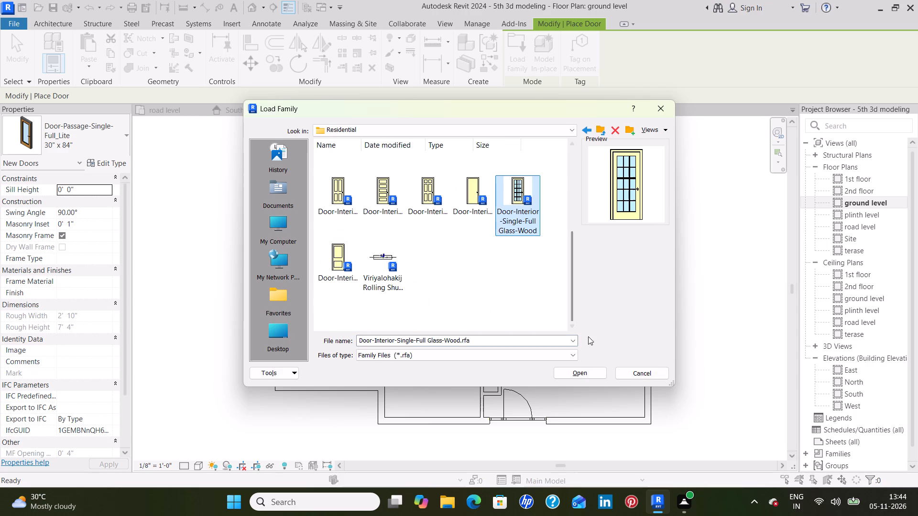
click(587, 371)
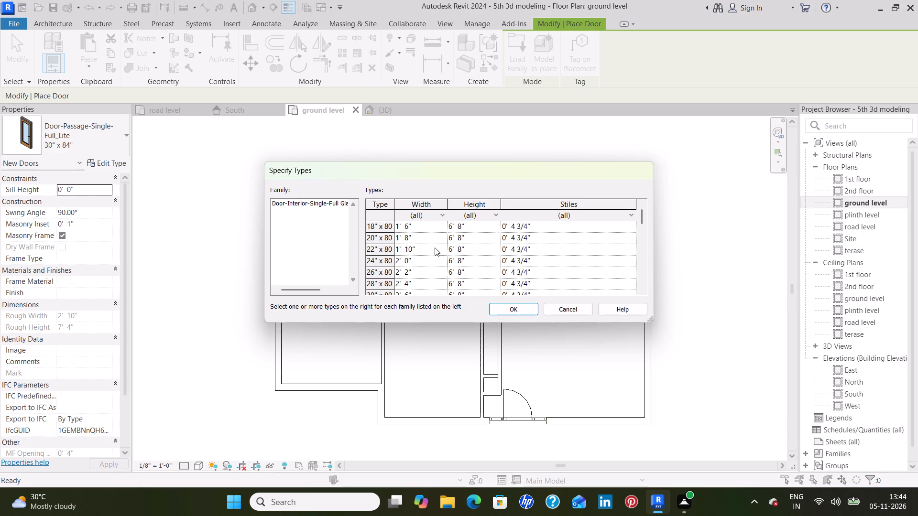
scroll(435, 247, up, 1)
scroll(429, 272, down, 1)
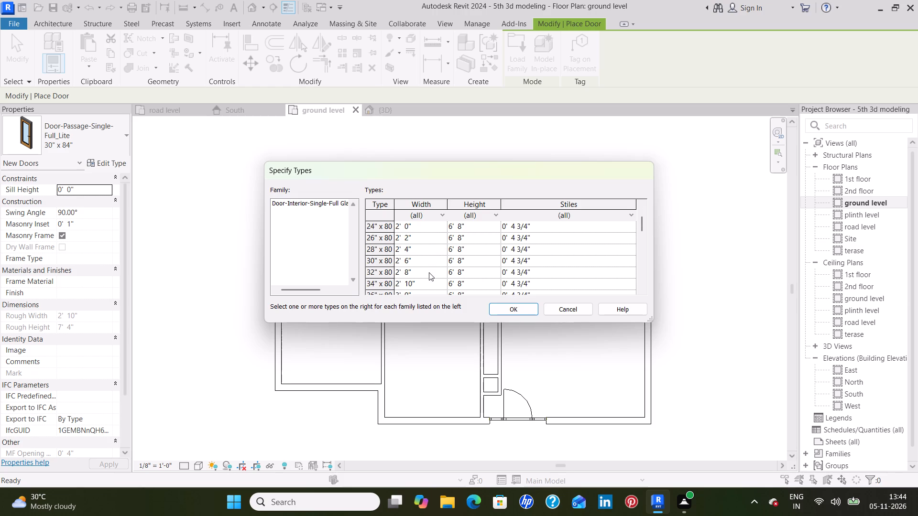
scroll(429, 272, down, 1)
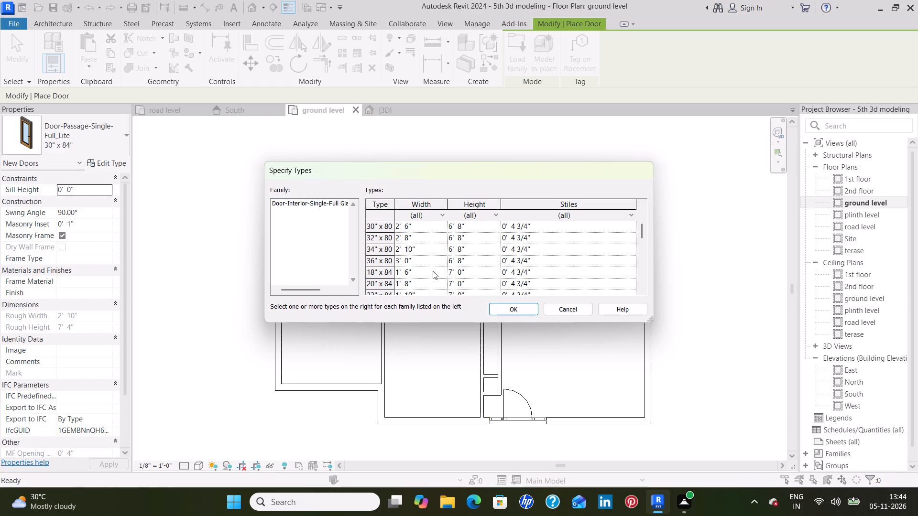
click(433, 270)
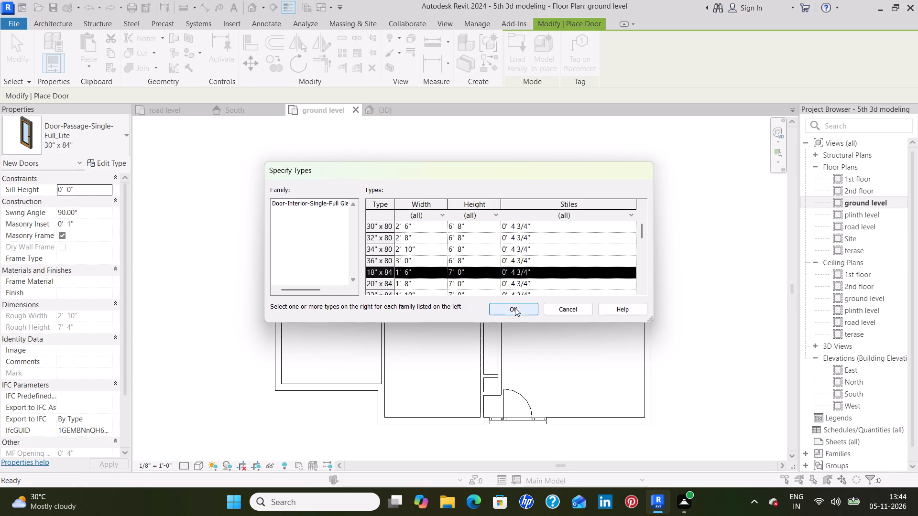
click(516, 311)
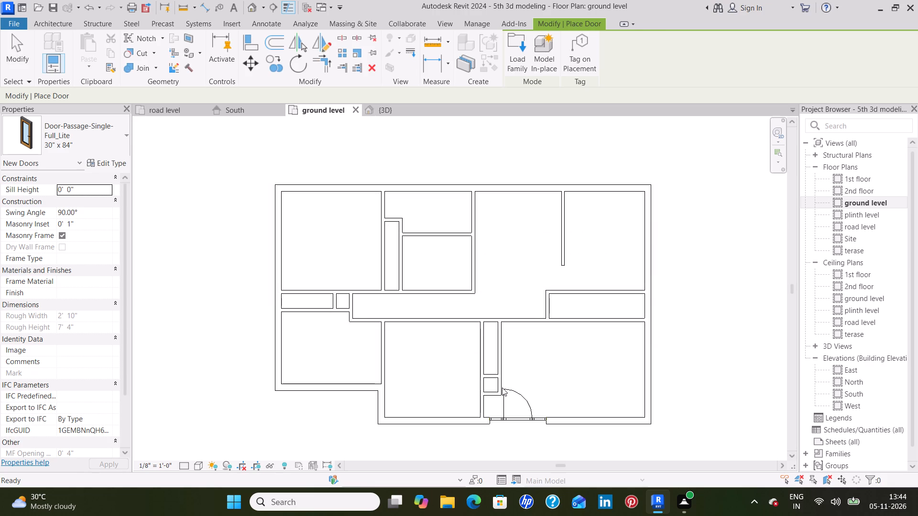
Place the 18" x 84" glass-wood door in the small closet's right wall beside the entrance, centred about 1'-0 1/4" from each adjoining wall.
scroll(501, 387, up, 7)
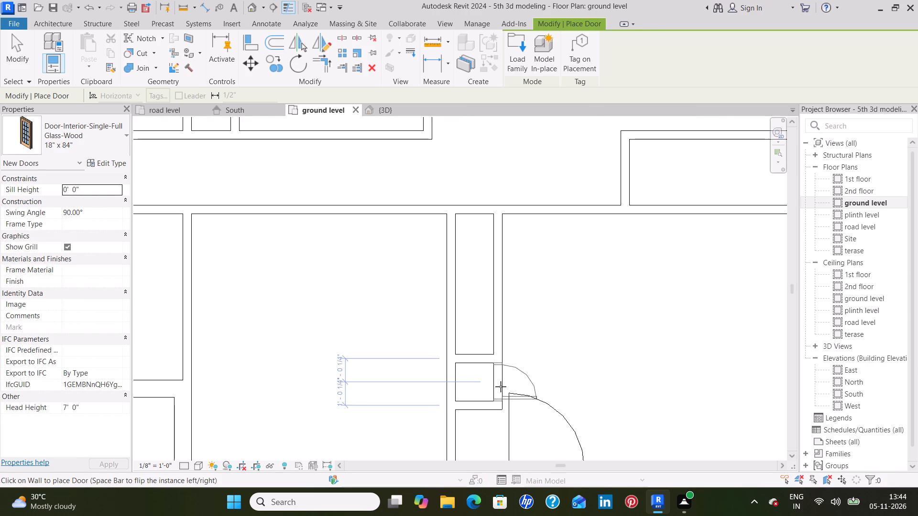
scroll(501, 387, up, 3)
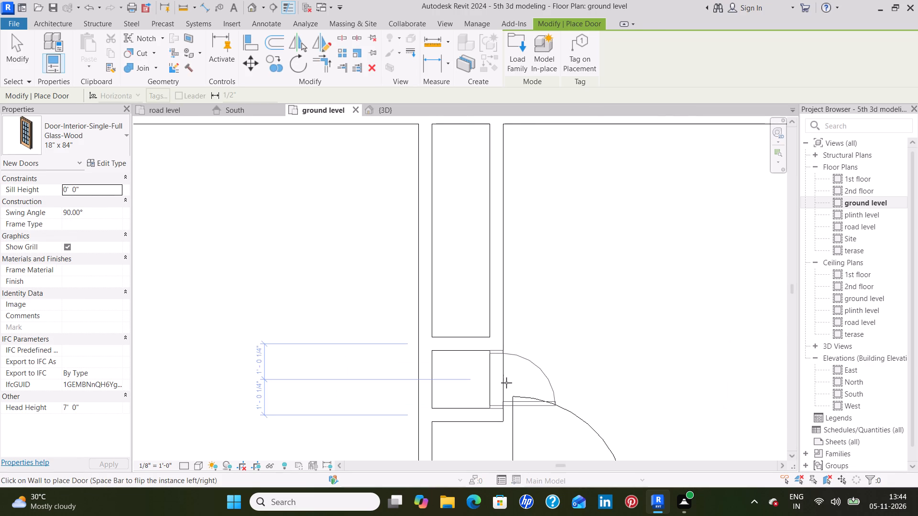
click(506, 383)
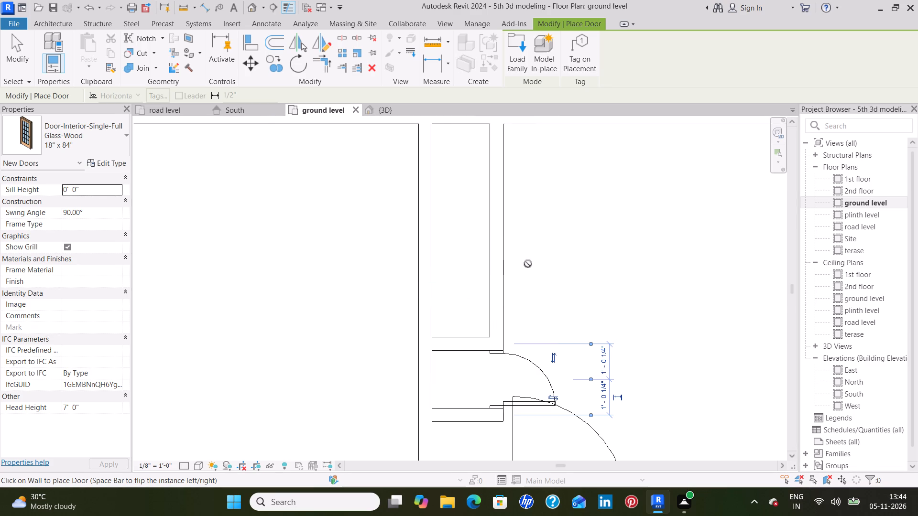
Place another 18" x 84" door in the bottom wall of the small closet above the lower-left room, centred about 11 1/4" from each side wall.
scroll(531, 249, down, 4)
middle_drag(552, 237, 585, 325)
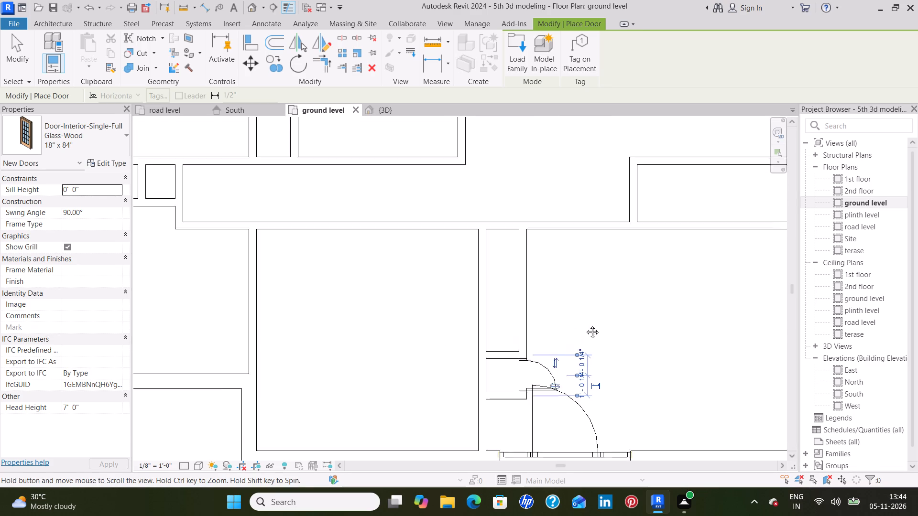
middle_drag(585, 325, 599, 347)
middle_drag(248, 240, 390, 276)
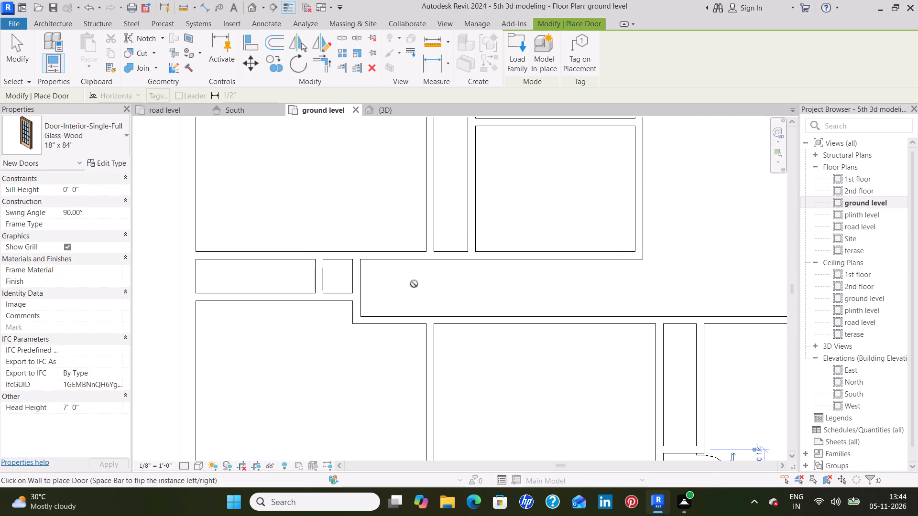
click(340, 303)
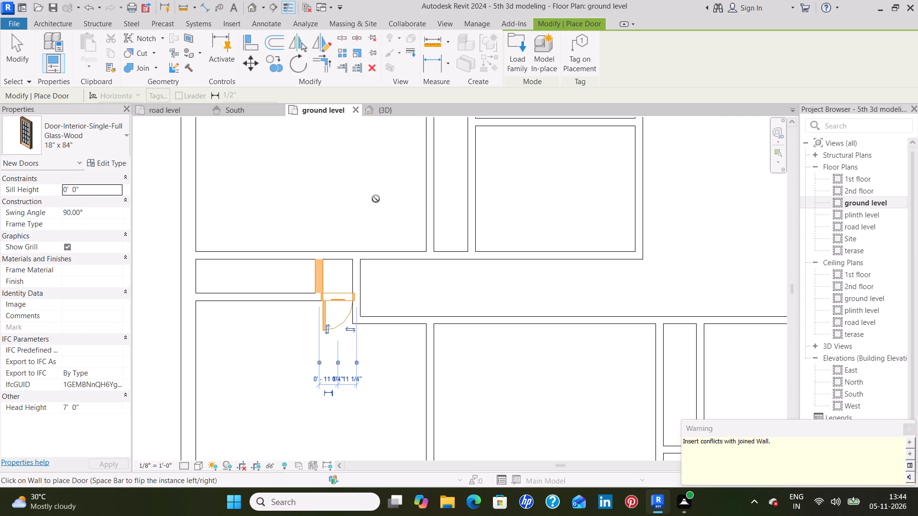
key(Escape)
key(Escape)
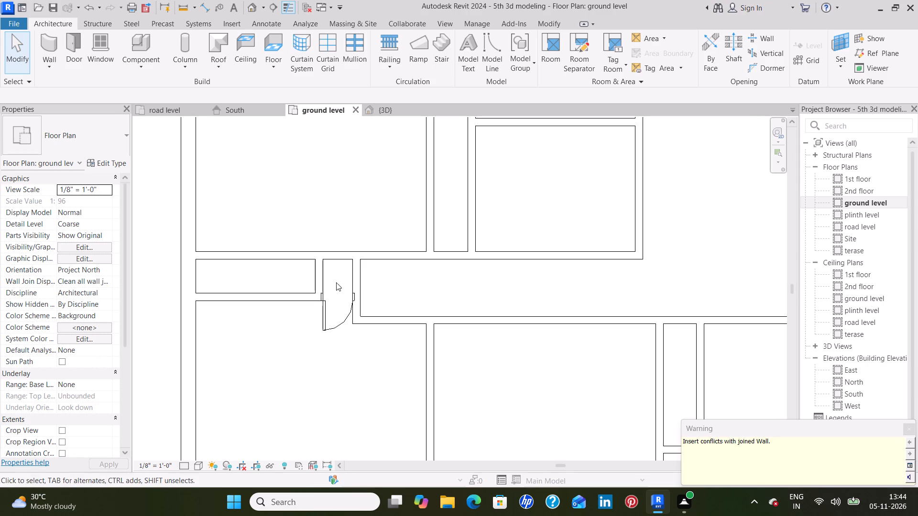
Nudge the two 4.5" wall segments on that closet's right side about 2" to the right.
click(350, 280)
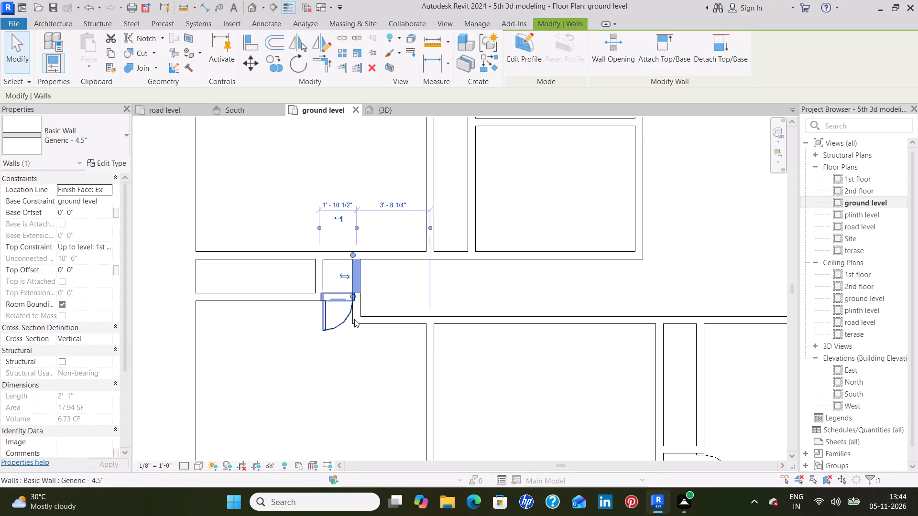
ctrl+click(361, 307)
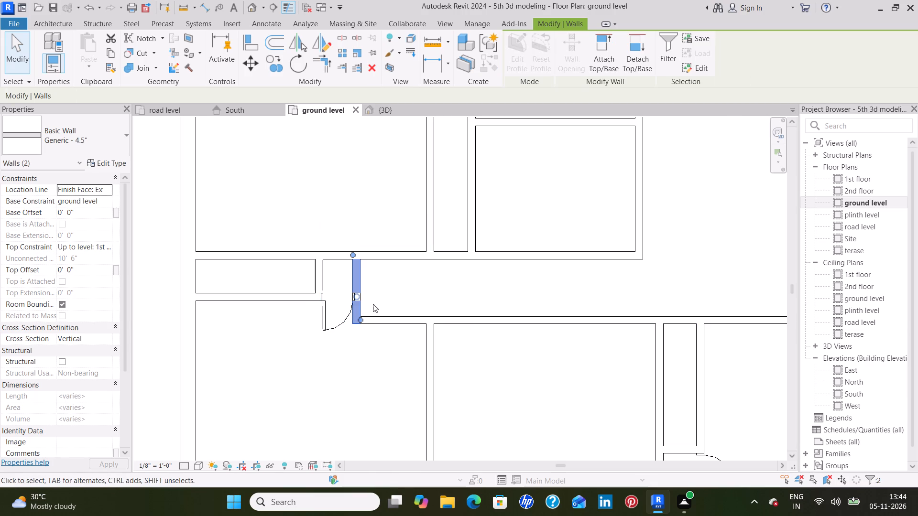
key(Right)
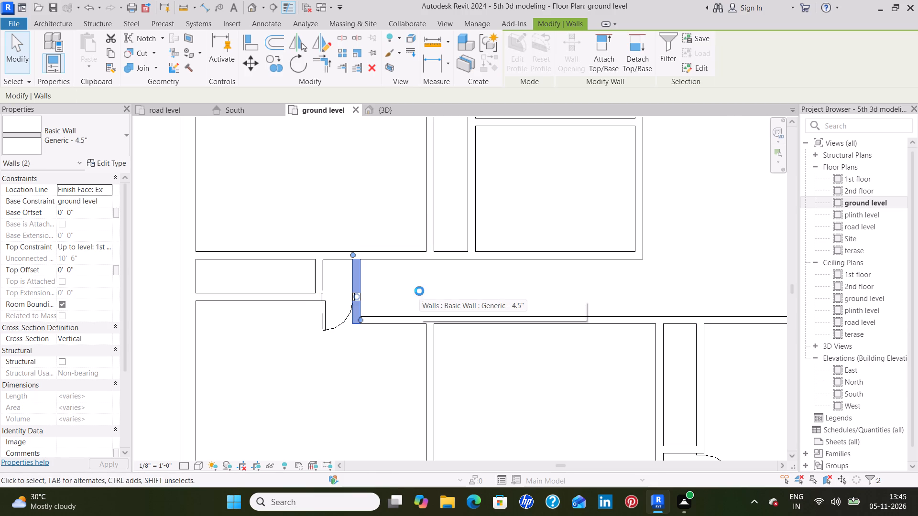
Nudge the closet door about 2" right, centring it about 1'-1 1/4" from the closet's left wall.
click(324, 322)
key(Right)
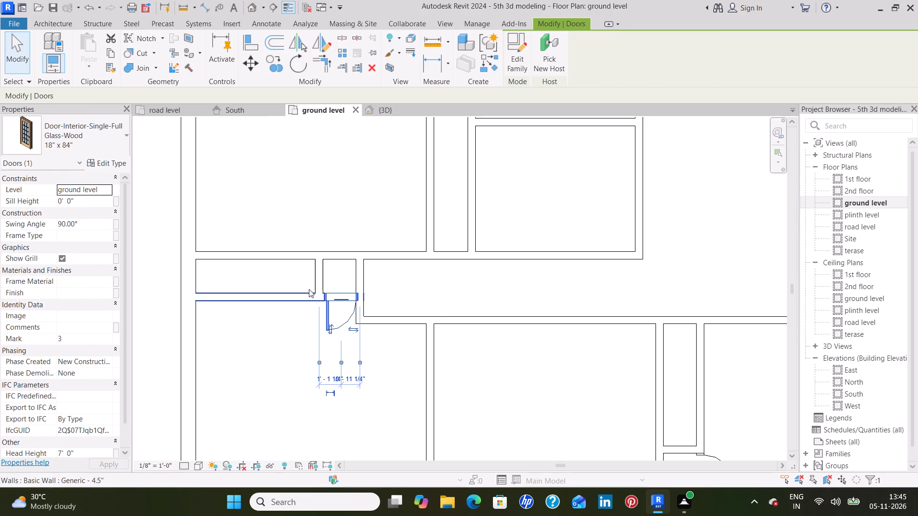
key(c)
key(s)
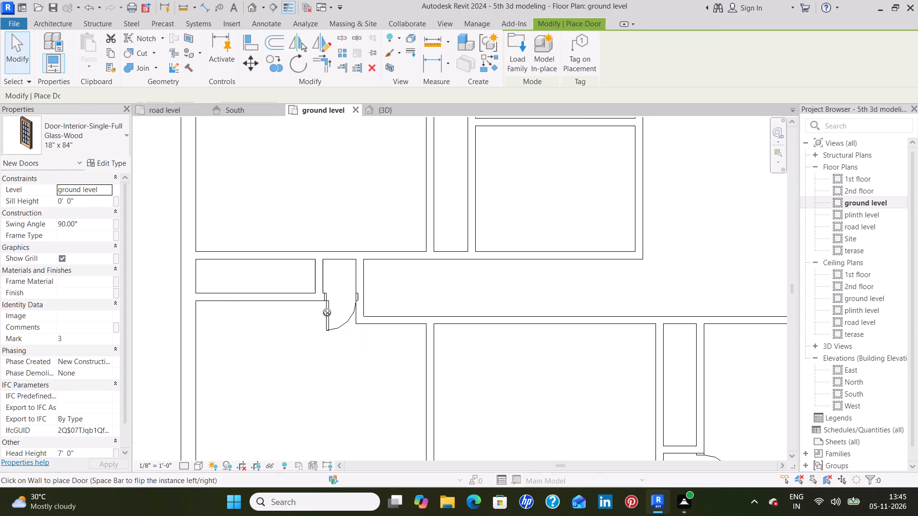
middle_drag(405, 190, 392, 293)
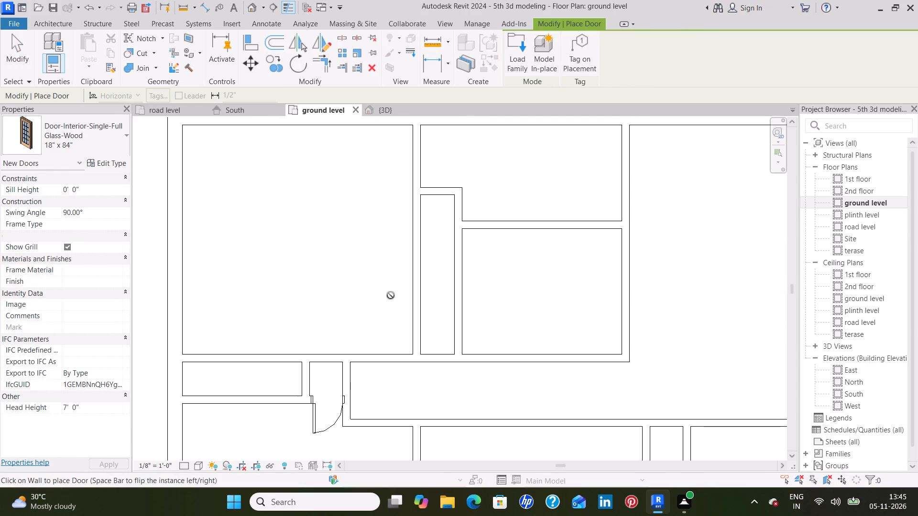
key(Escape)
Load the Door-Double-Sliding family from the Doors library folder with only its 68" x 84" type.
scroll(391, 295, down, 1)
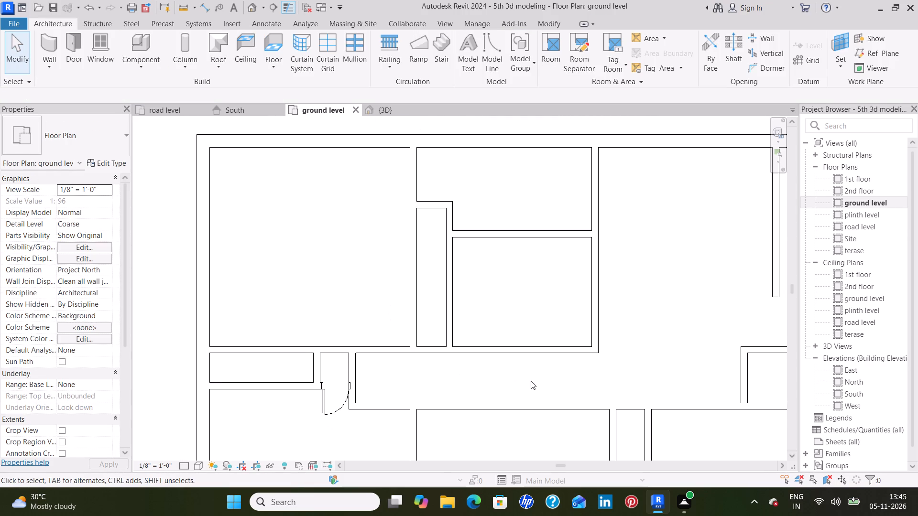
middle_drag(531, 381, 502, 276)
scroll(499, 270, down, 1)
middle_drag(515, 335, 488, 326)
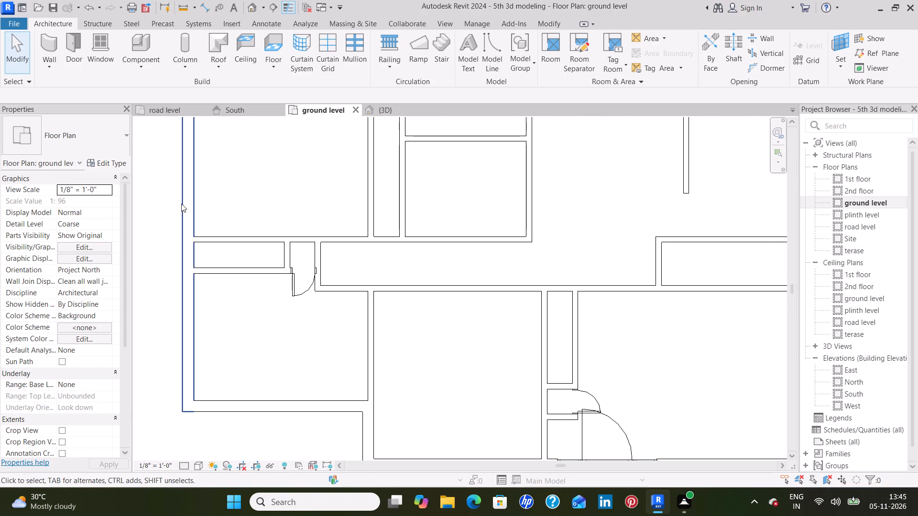
click(68, 54)
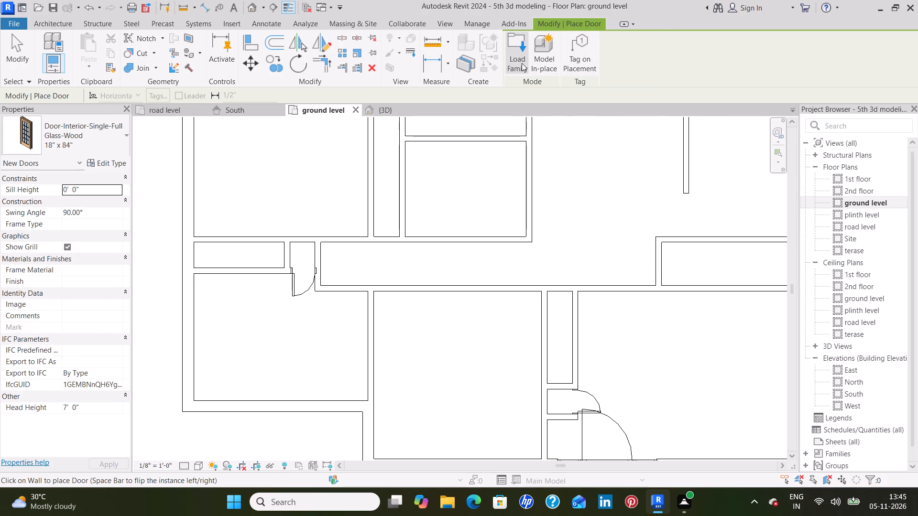
click(522, 63)
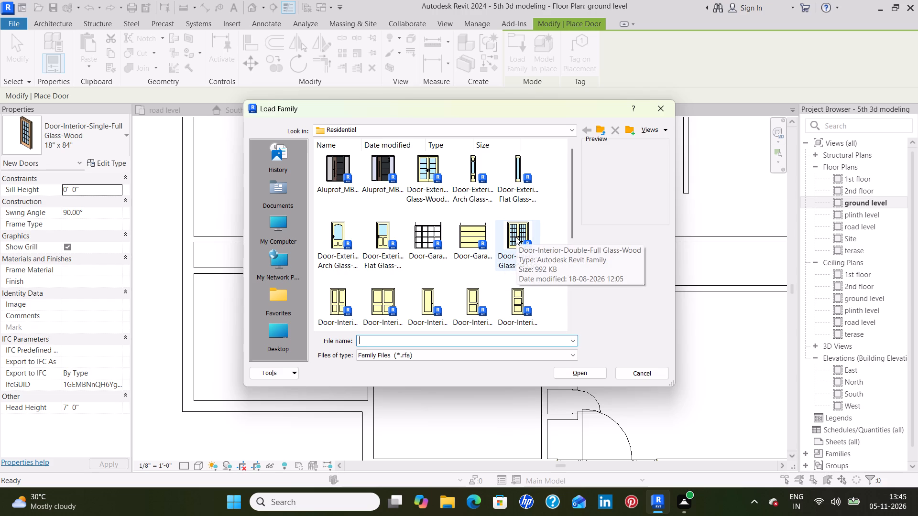
scroll(515, 237, down, 2)
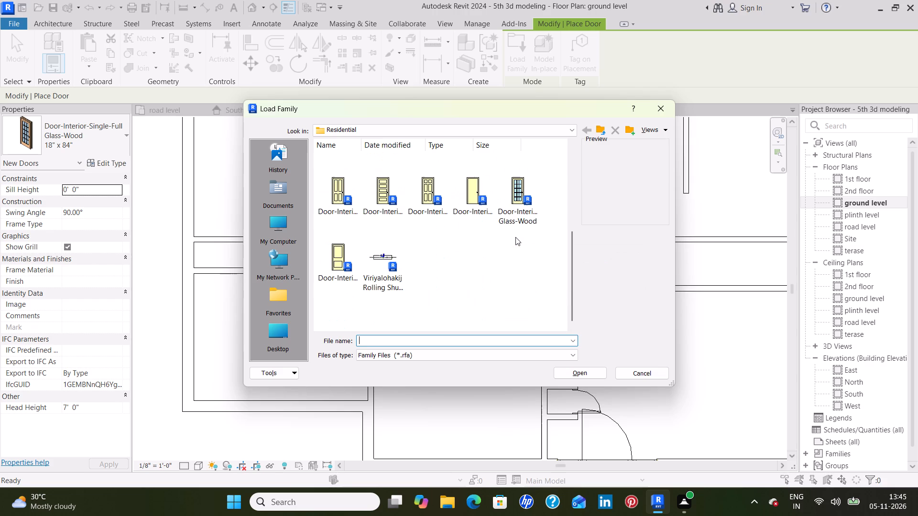
scroll(515, 237, up, 2)
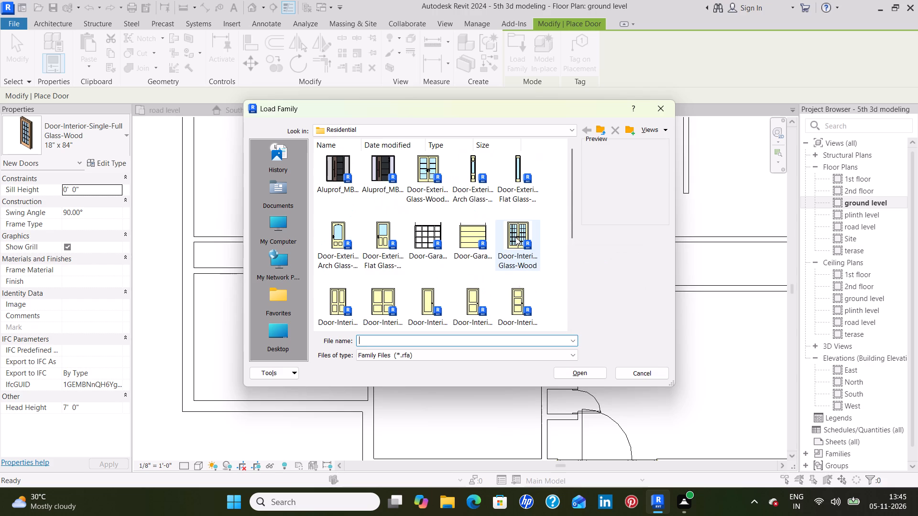
click(600, 128)
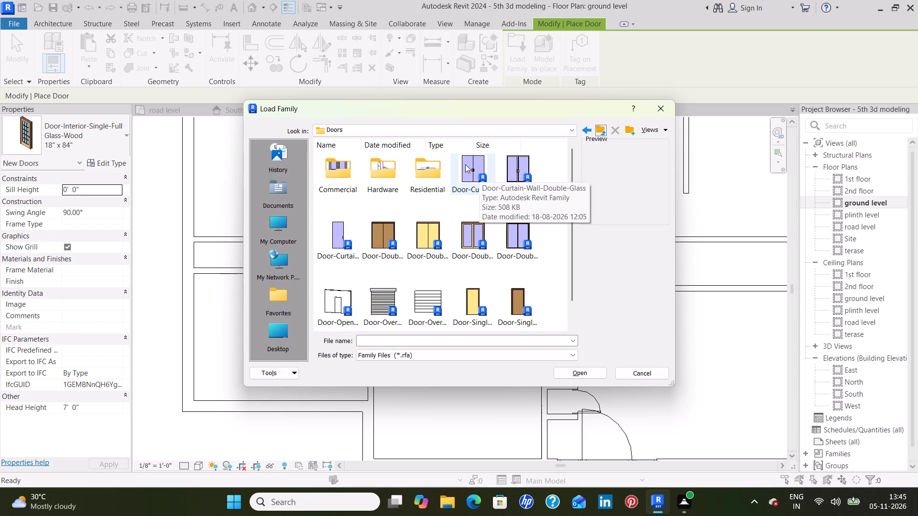
click(514, 229)
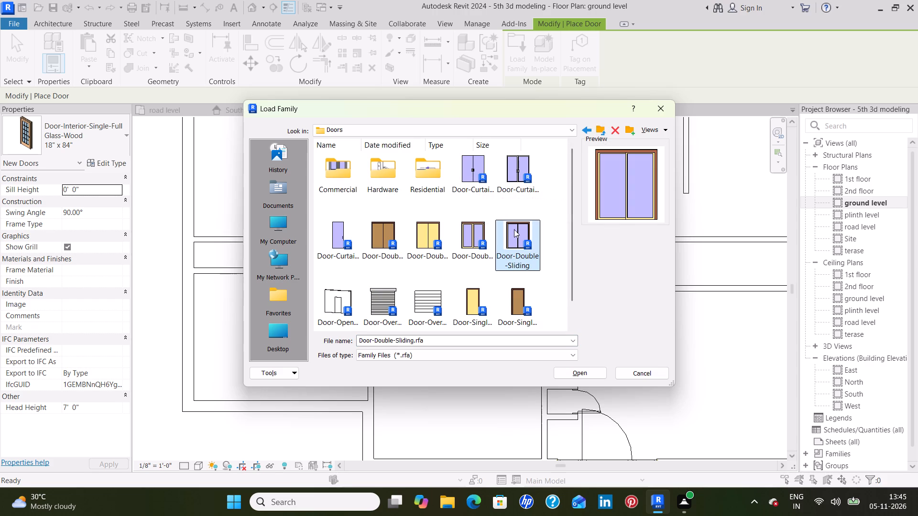
click(577, 376)
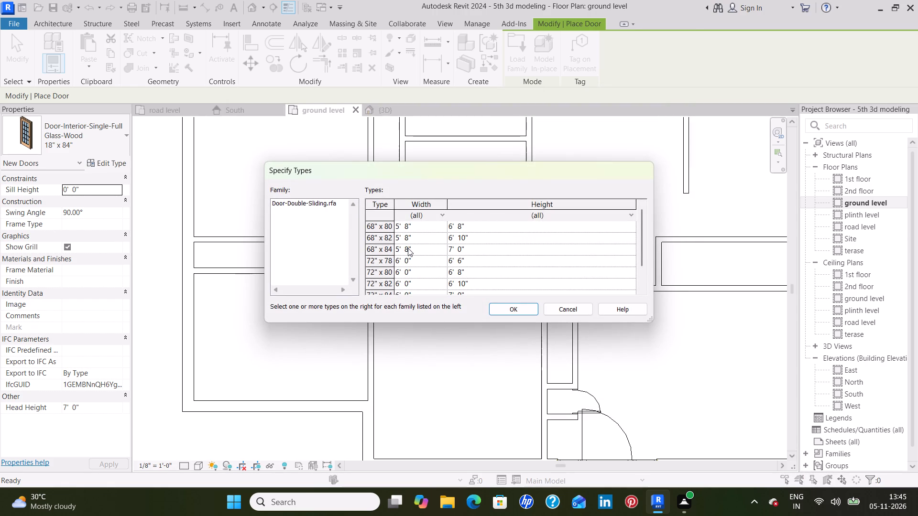
scroll(408, 248, down, 2)
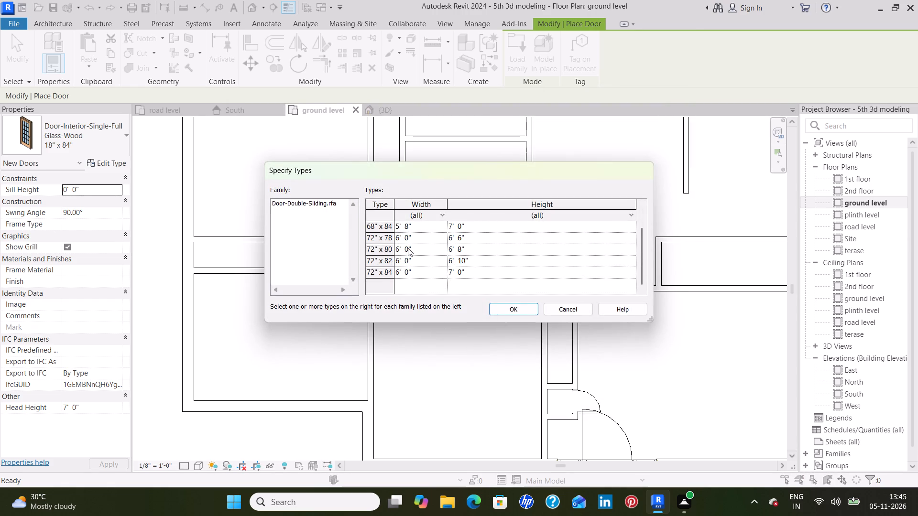
scroll(408, 248, up, 3)
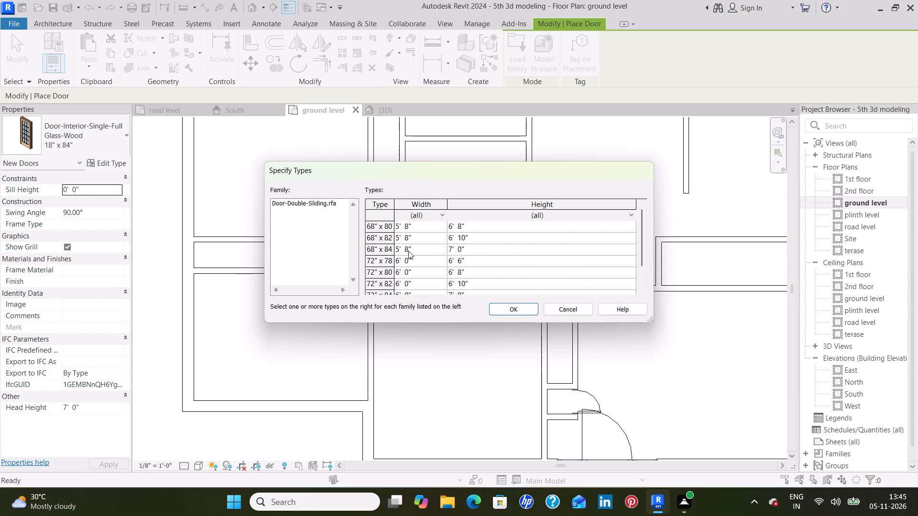
click(408, 251)
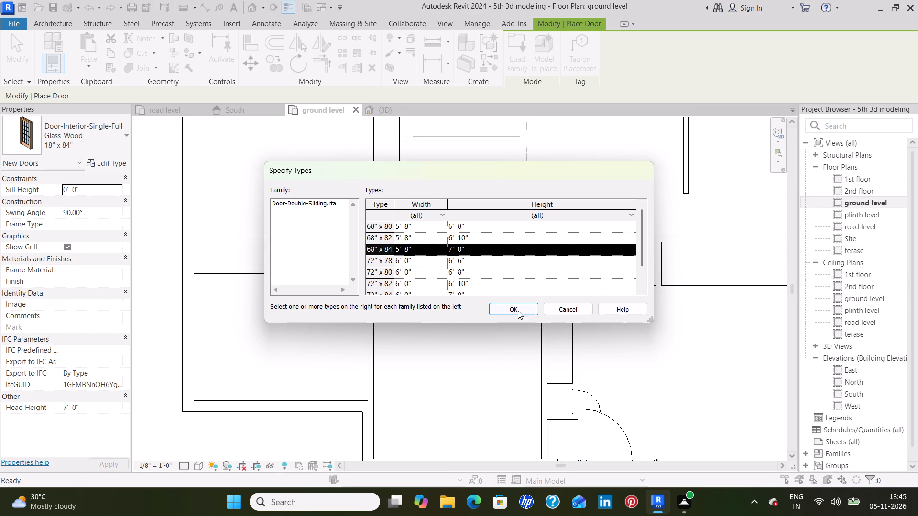
click(519, 312)
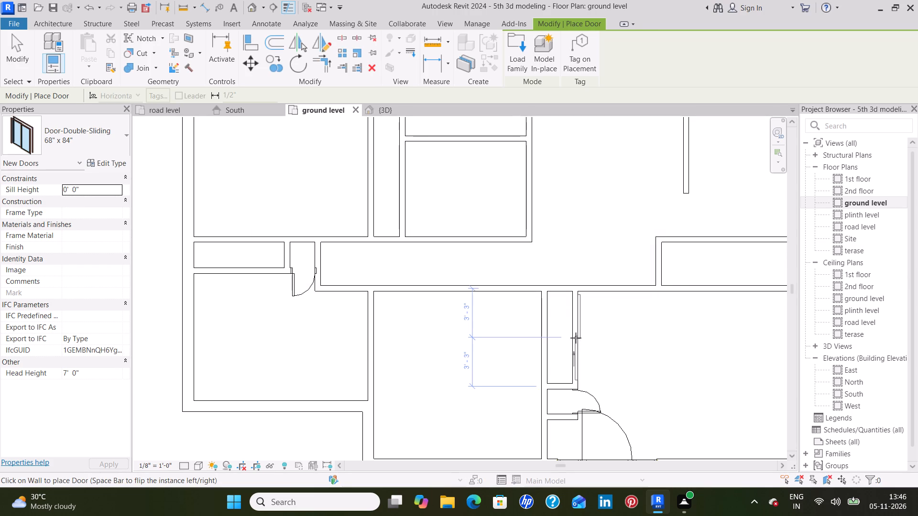
Place 68" x 84" sliding doors centred in the right wall of the closet above the entrance closet and the bottom wall of the wide closet at far left.
click(576, 338)
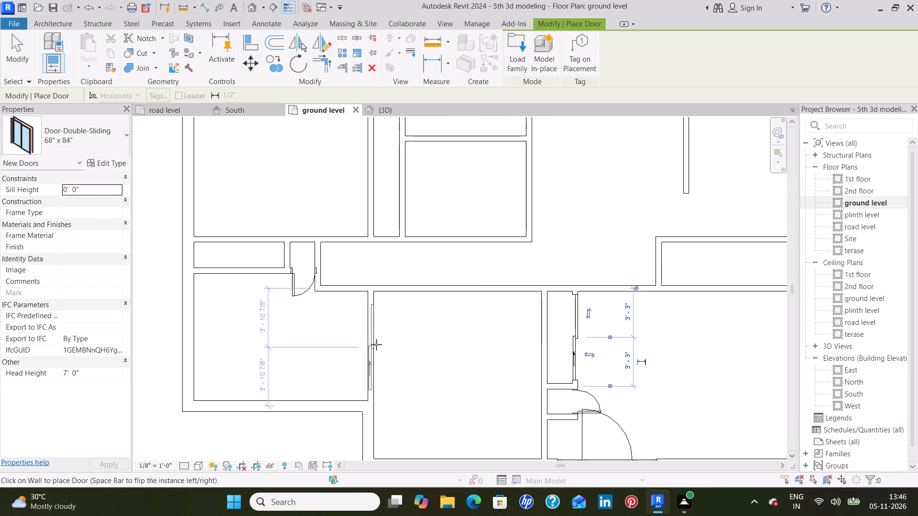
click(242, 272)
Place another 68" x 84" sliding door in the wall between the upper-left room and its narrow closet, centred about 4'-2 1/4" from each adjoining wall.
middle_drag(337, 189, 341, 218)
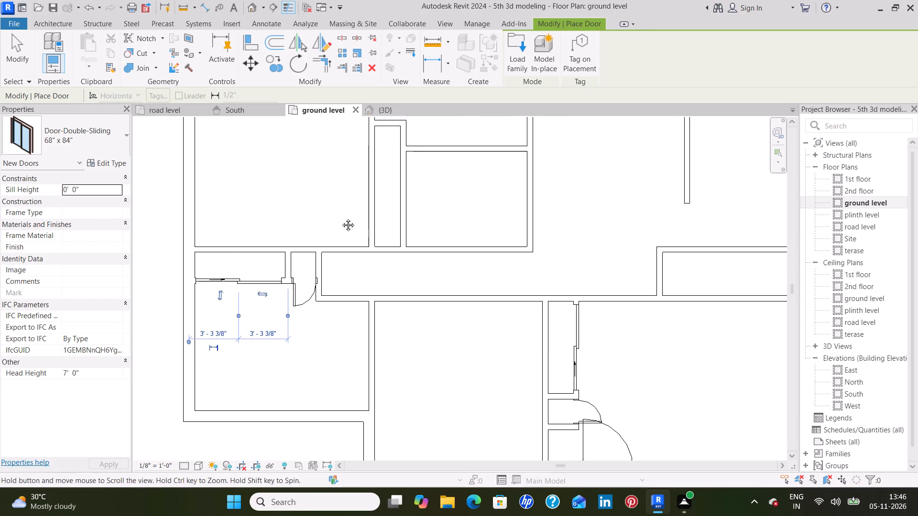
middle_drag(341, 218, 351, 290)
click(391, 279)
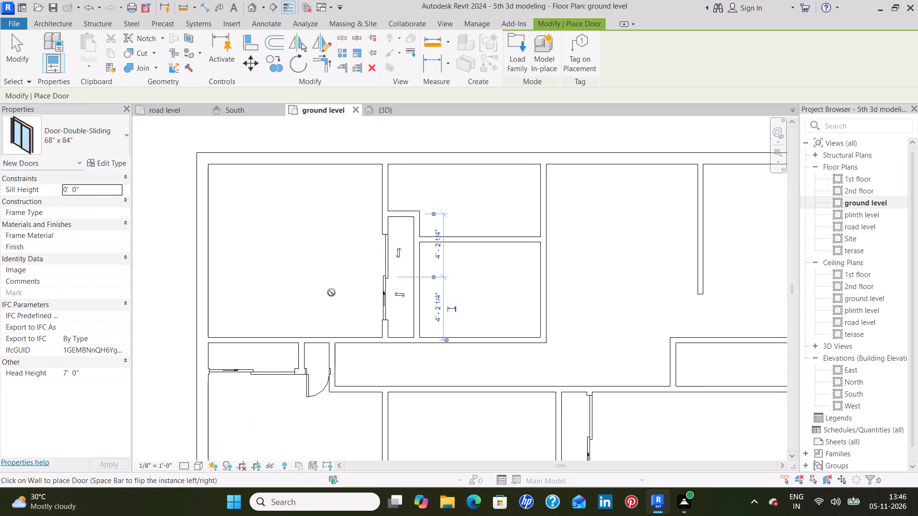
key(Escape)
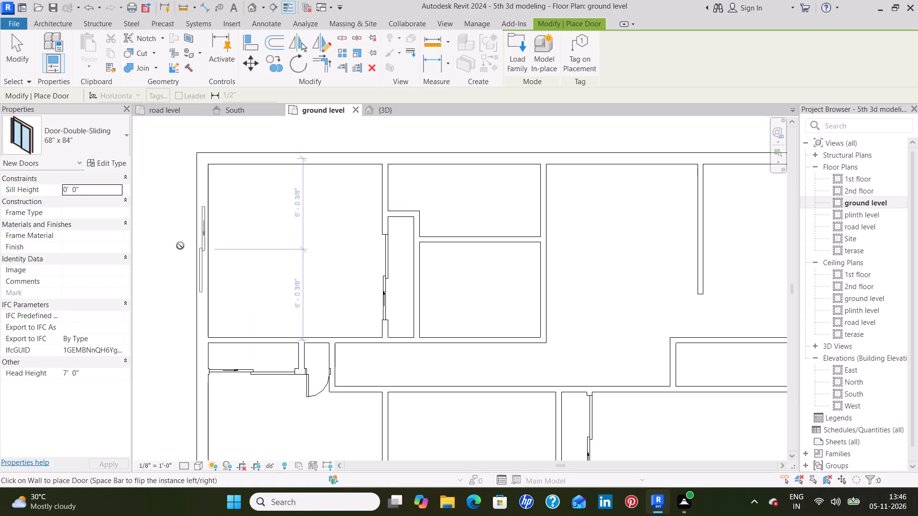
key(Escape)
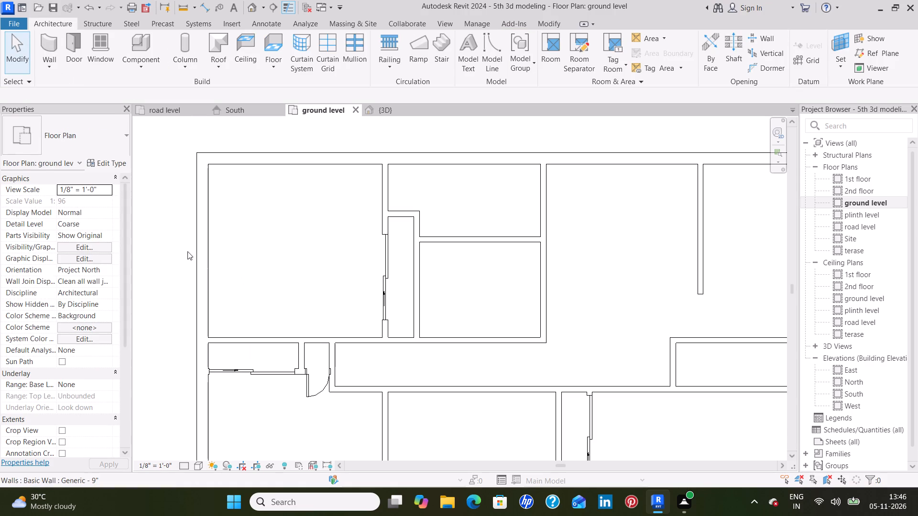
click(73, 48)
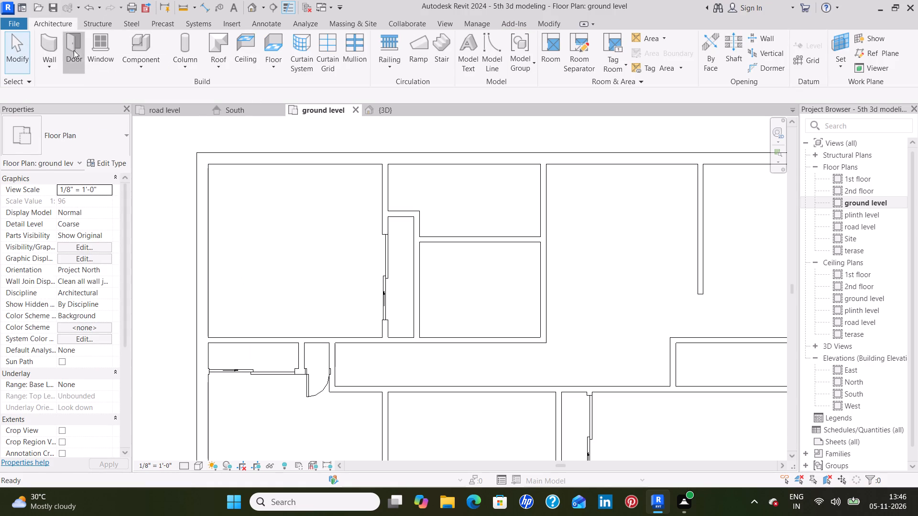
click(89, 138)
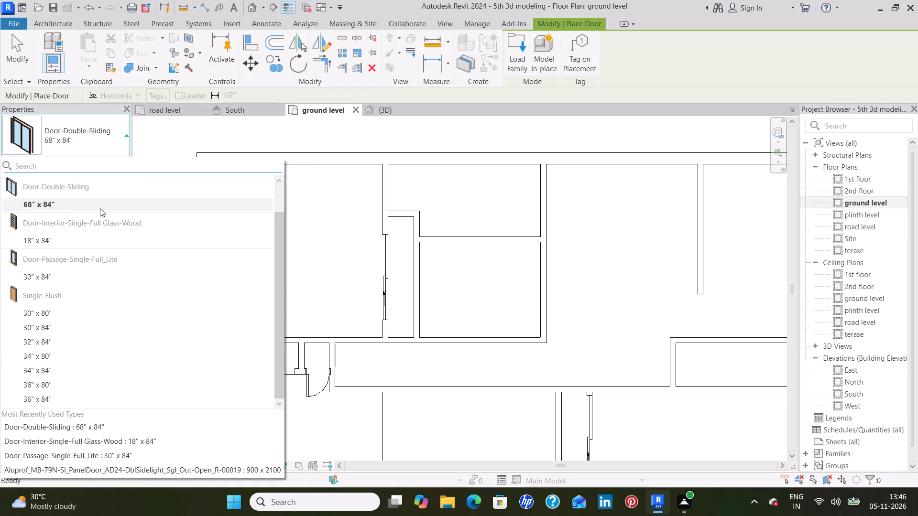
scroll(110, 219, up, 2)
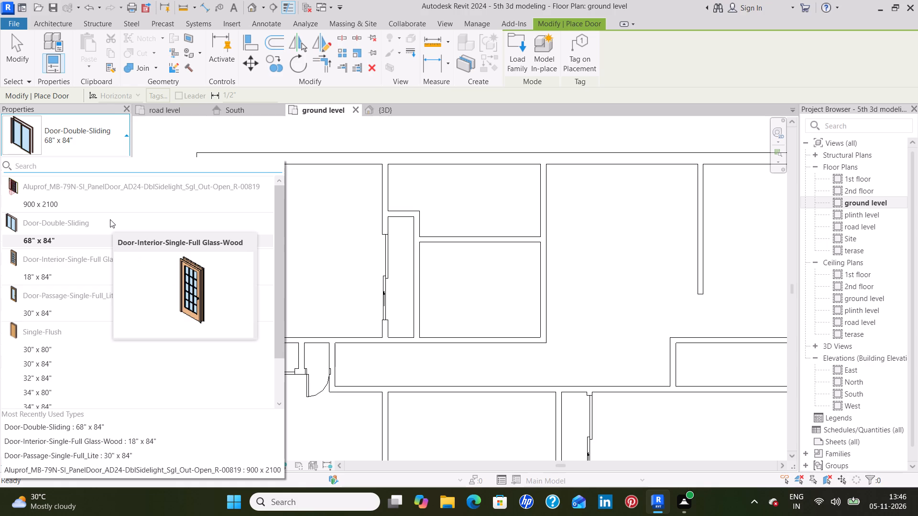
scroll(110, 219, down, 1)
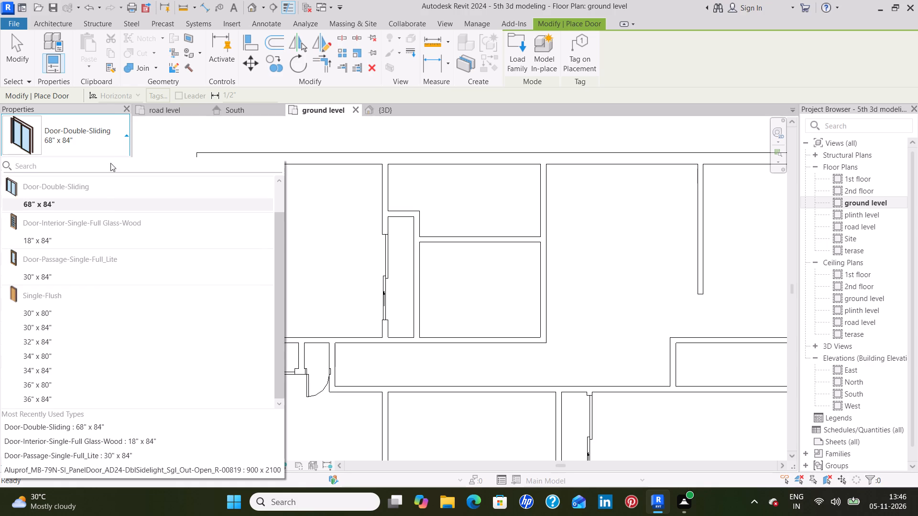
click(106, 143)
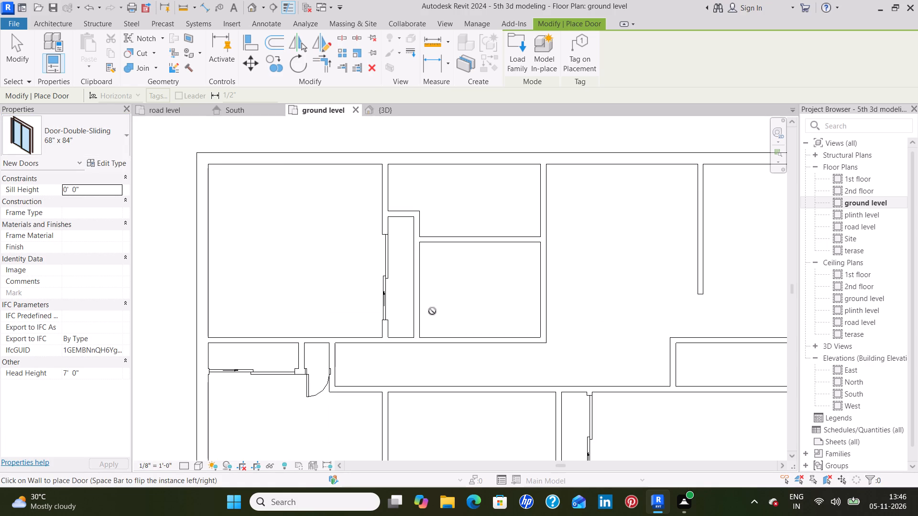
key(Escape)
Load the Door-Interior-Single-1_Panel-Wood family from the Residential doors folder with only its 36" x 84" type.
scroll(604, 349, down, 1)
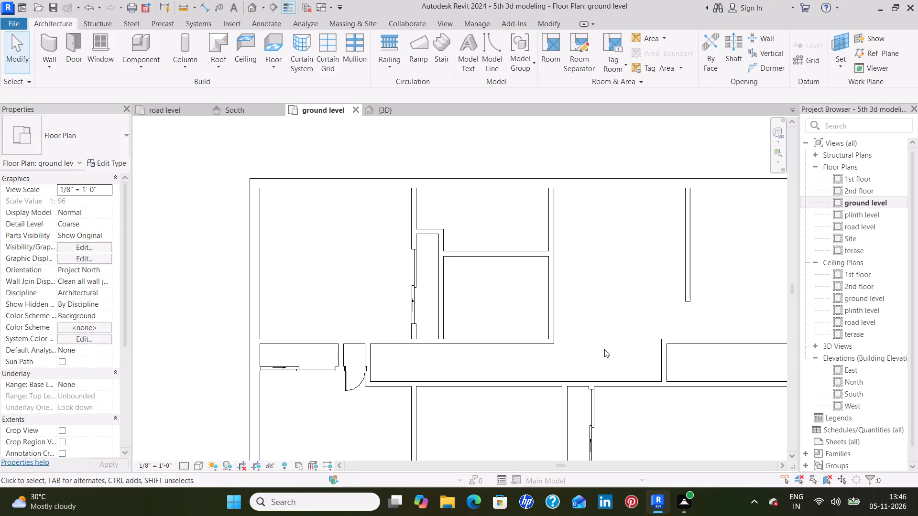
middle_drag(602, 350, 513, 280)
scroll(528, 284, down, 1)
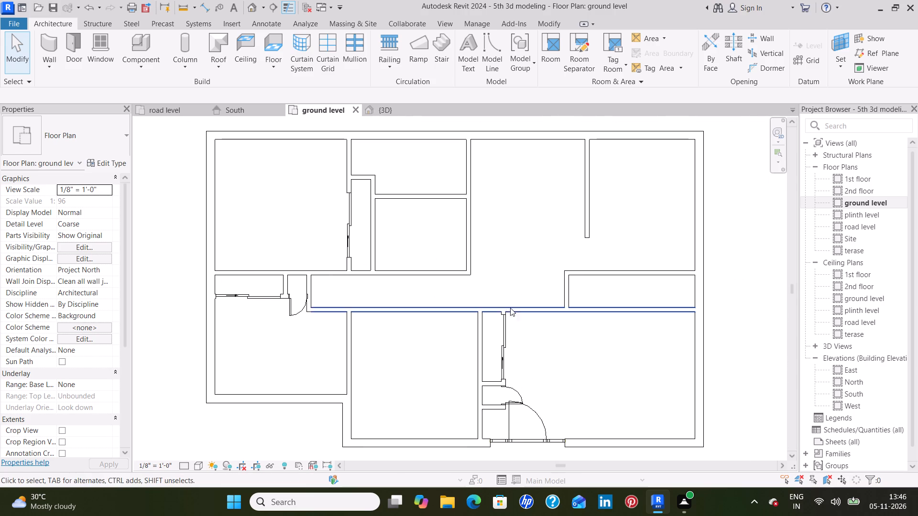
click(73, 50)
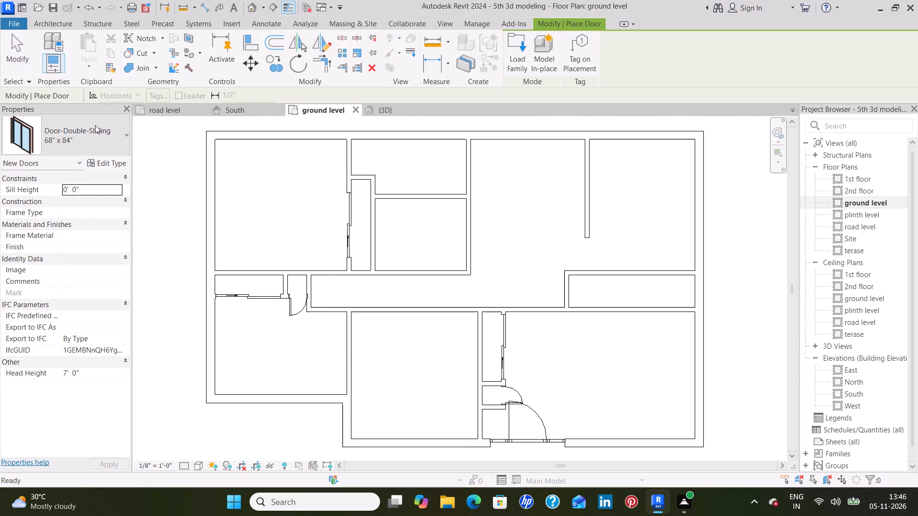
click(103, 144)
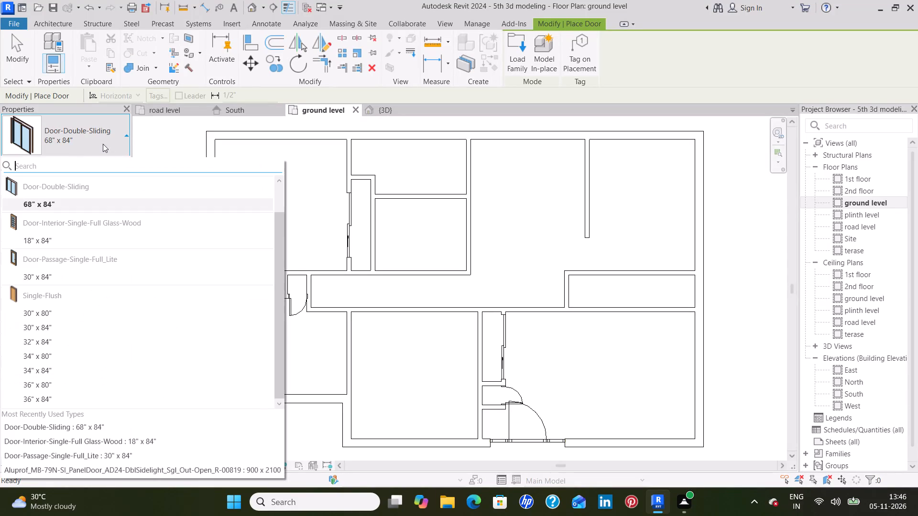
click(103, 144)
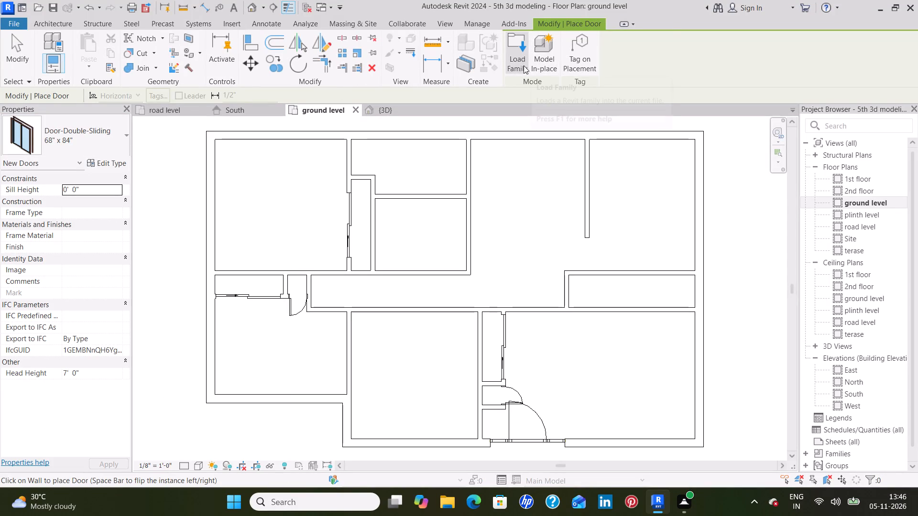
click(518, 67)
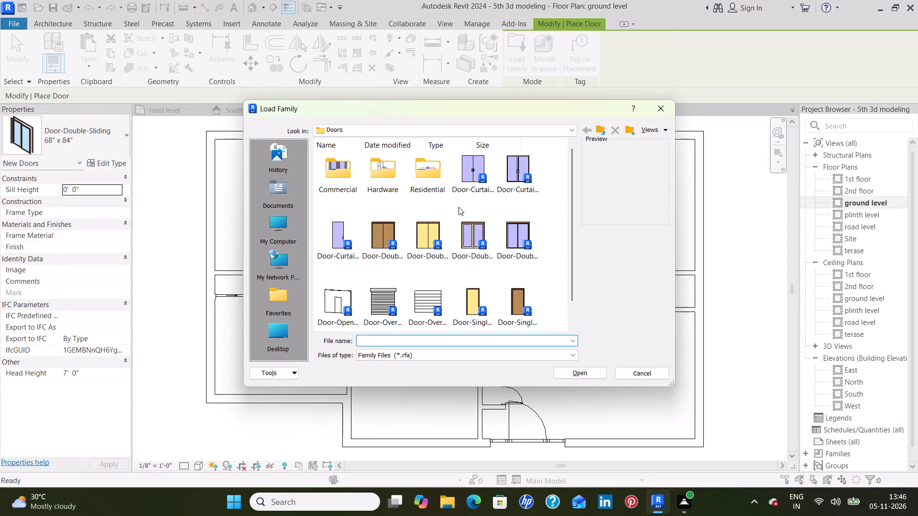
double_click(441, 169)
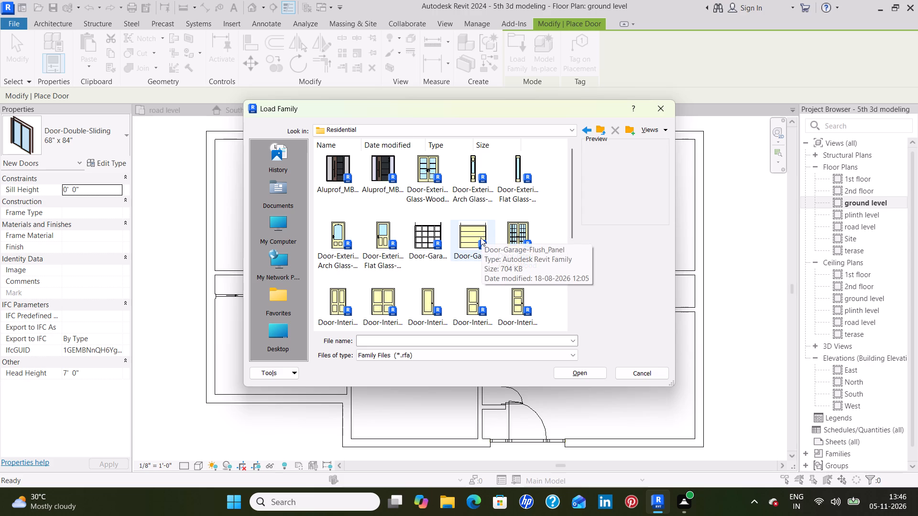
click(427, 294)
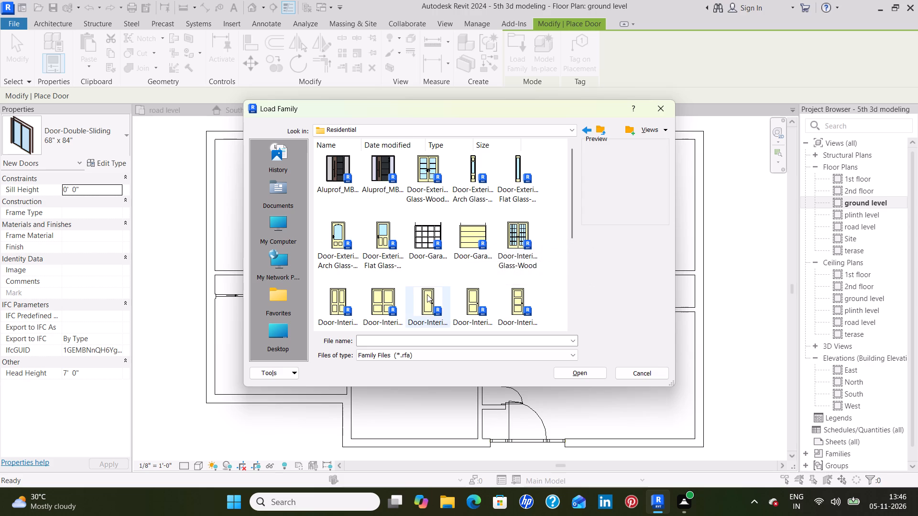
click(579, 374)
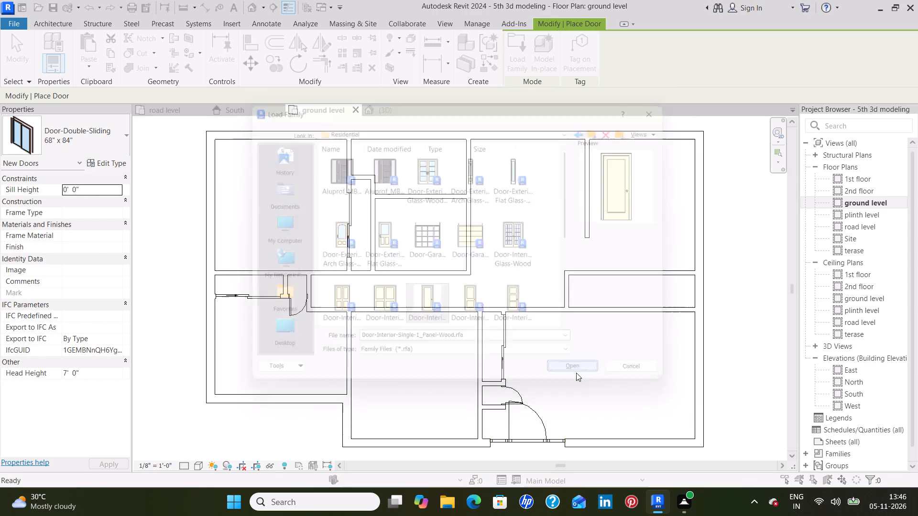
scroll(411, 264, down, 3)
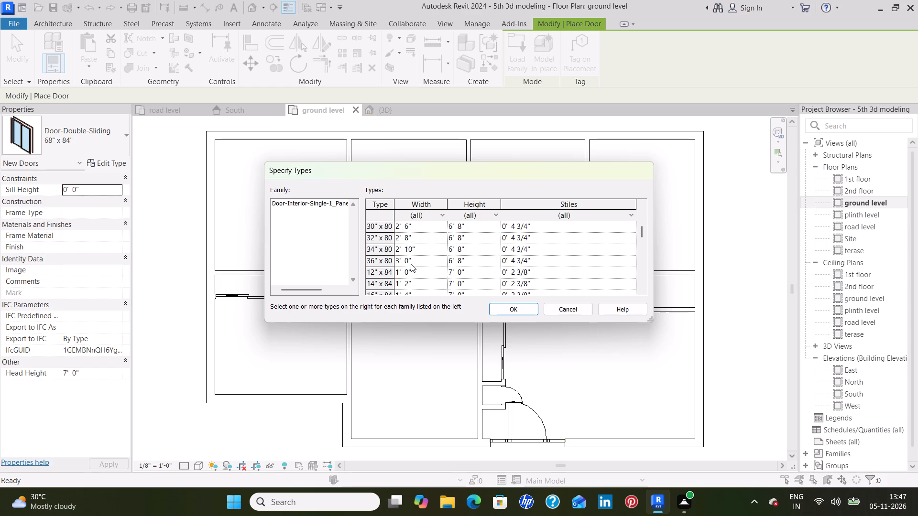
scroll(411, 264, down, 2)
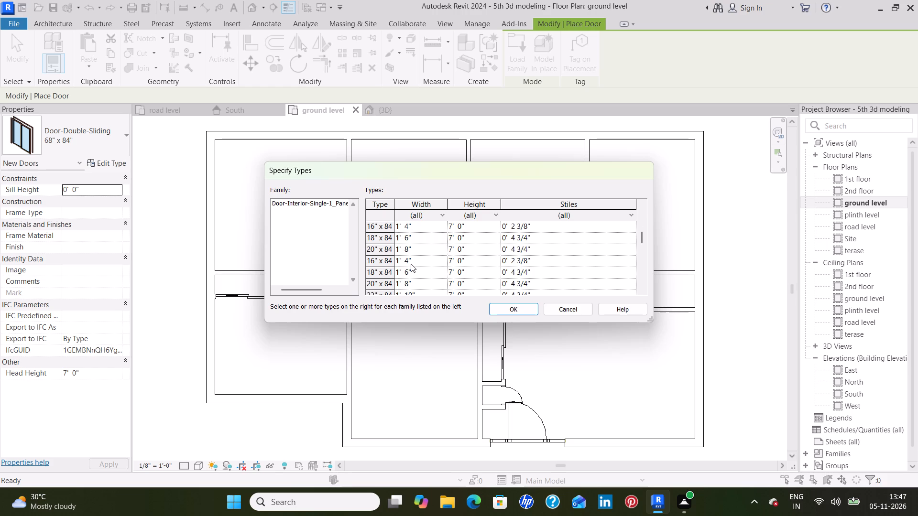
scroll(411, 264, down, 1)
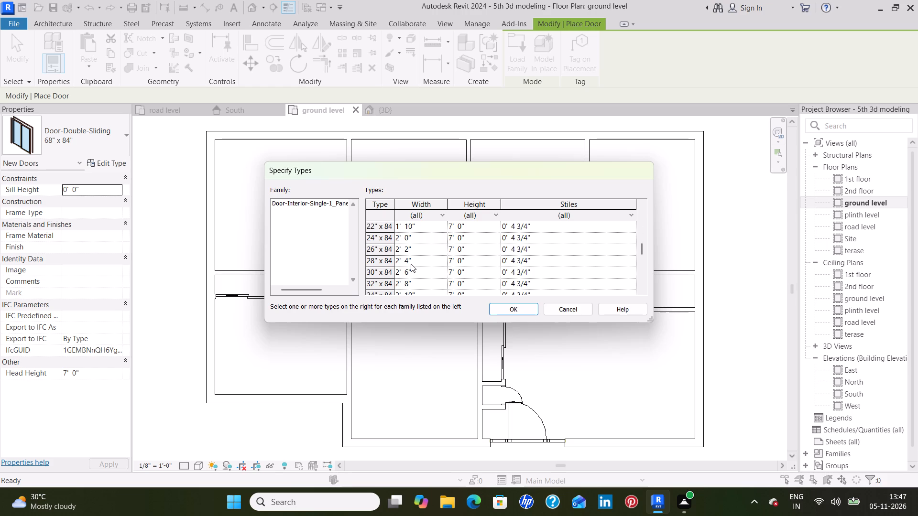
scroll(411, 264, down, 1)
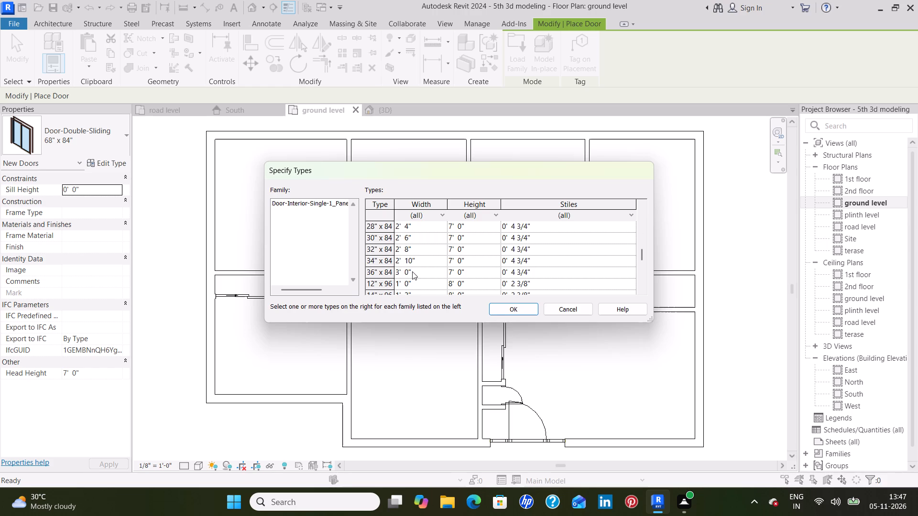
click(412, 271)
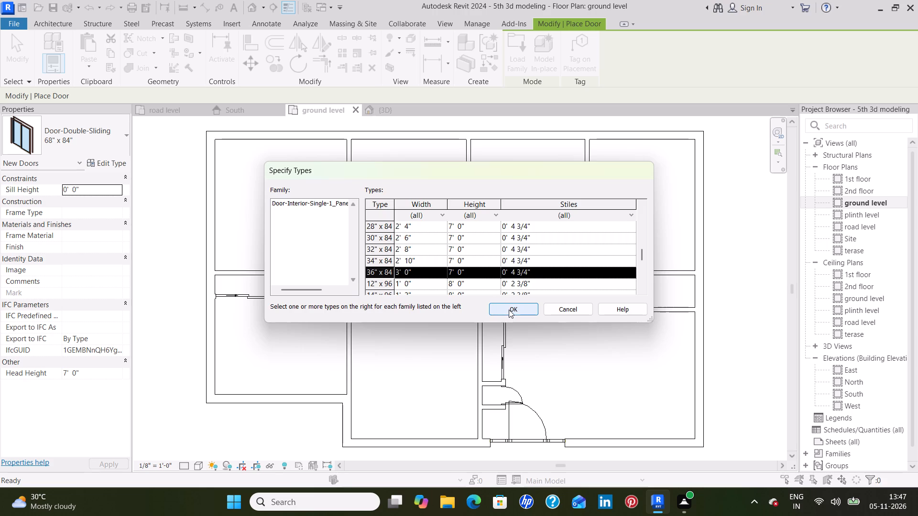
click(509, 311)
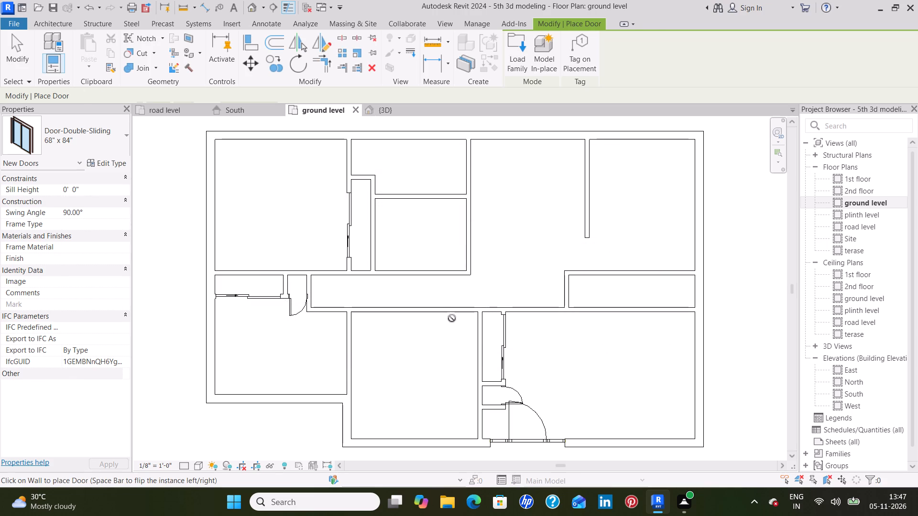
Place a 36" x 84" panel door in the short corridor wall beside the 18" closet door, centred about 1'-9 1/8" from each adjoining wall.
click(328, 312)
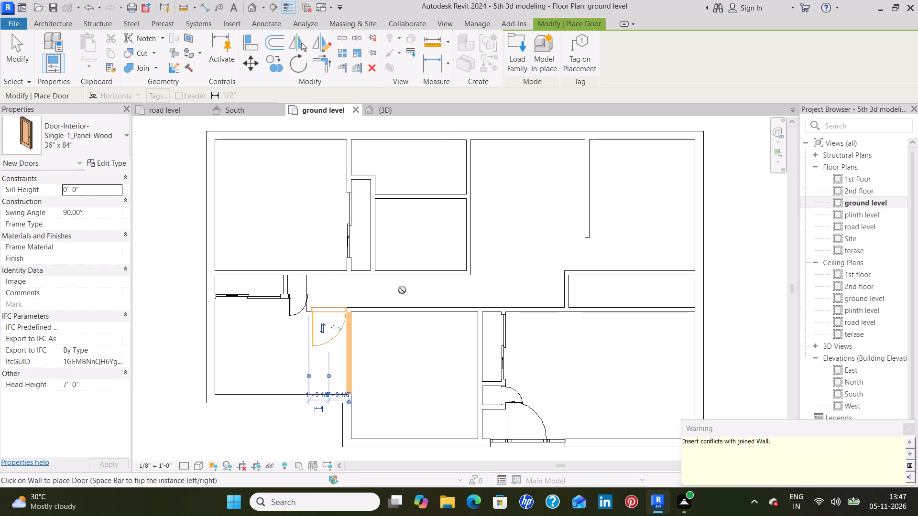
key(space)
key(space)
key(Escape)
key(Escape)
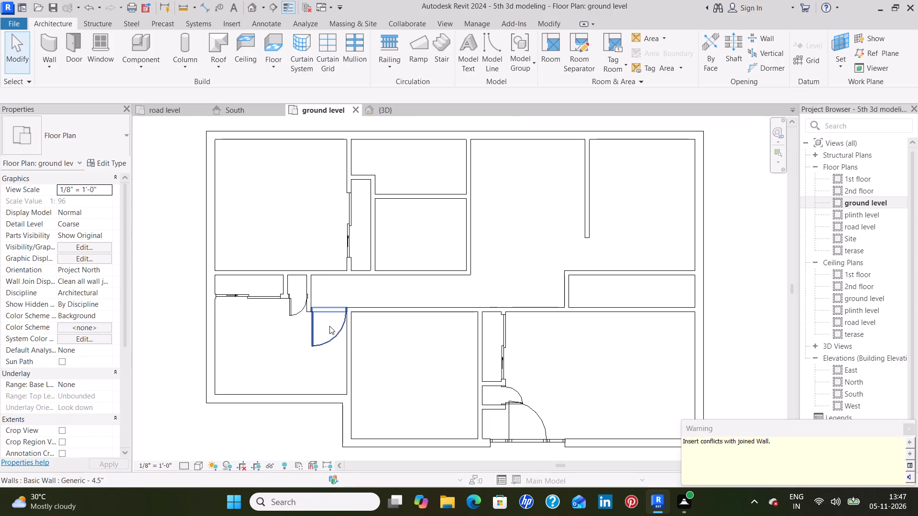
Shift the 18" x 84" closet door slightly left, centring it about 1'-0" from the closet's left wall.
scroll(325, 322, up, 8)
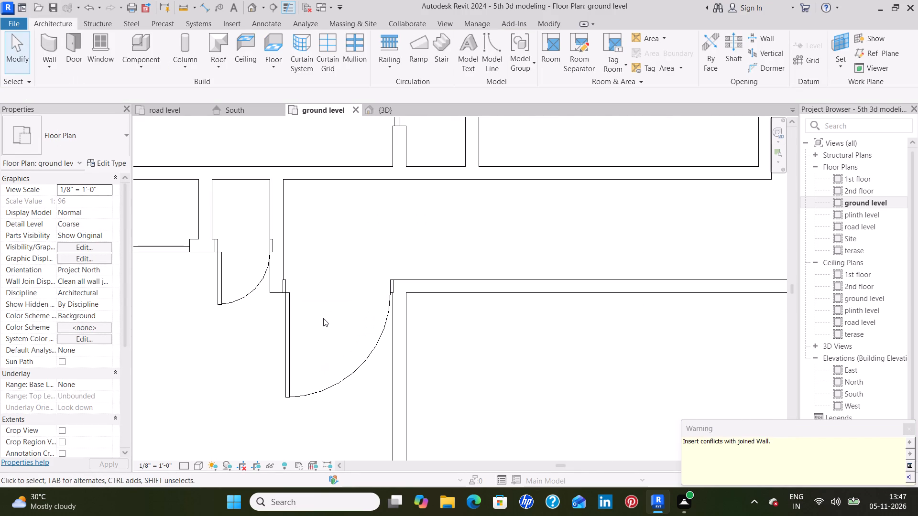
click(257, 247)
key(Left)
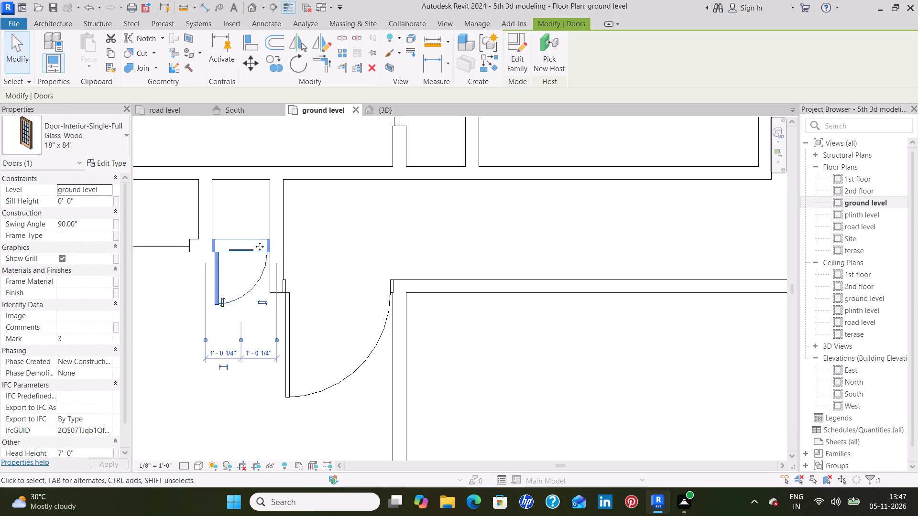
drag(260, 247, 278, 240)
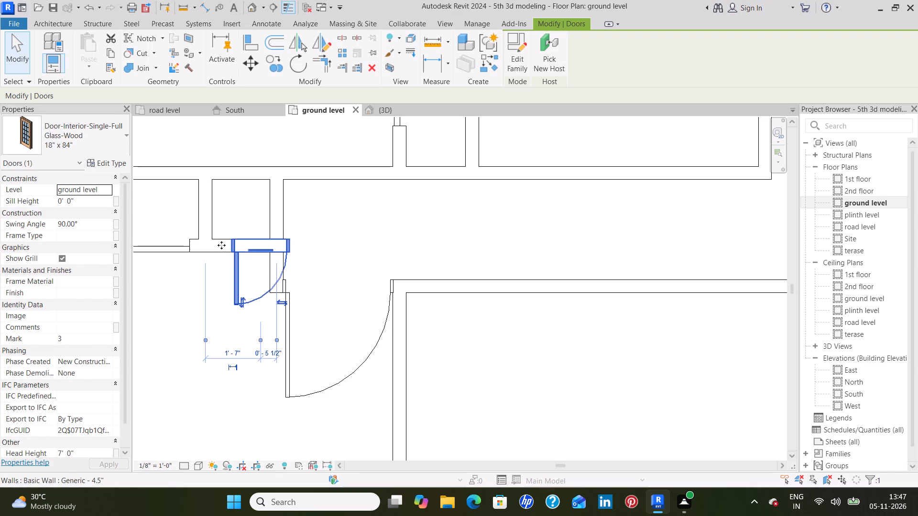
click(227, 224)
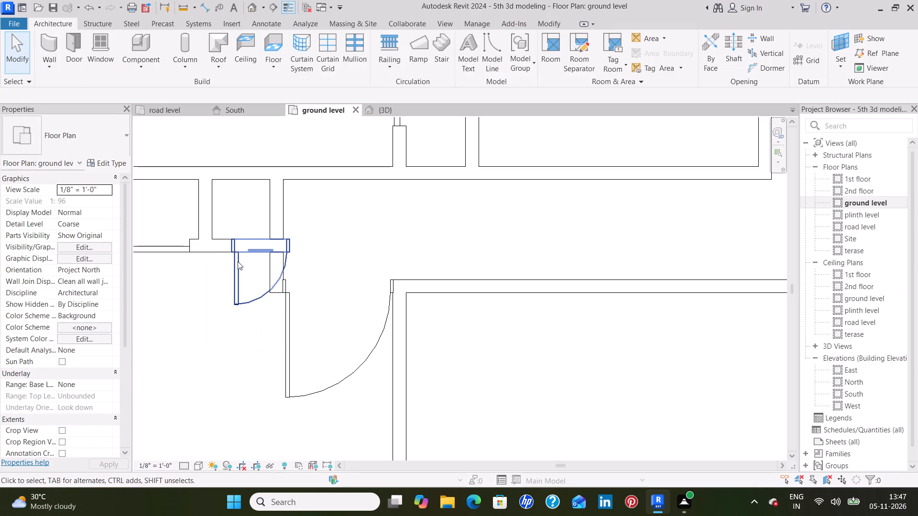
click(238, 261)
key(Left)
key(Left)
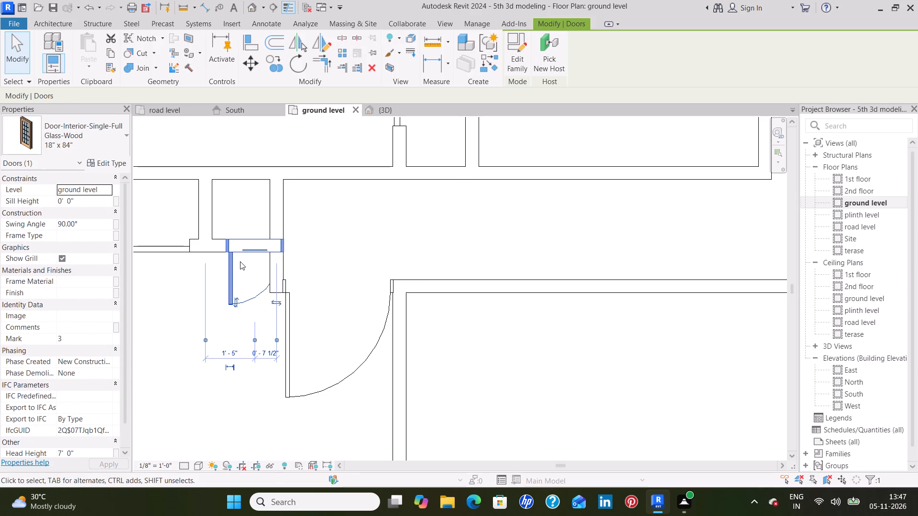
key(Left)
key(Left)
key(Left)
key(Left)
key(Left)
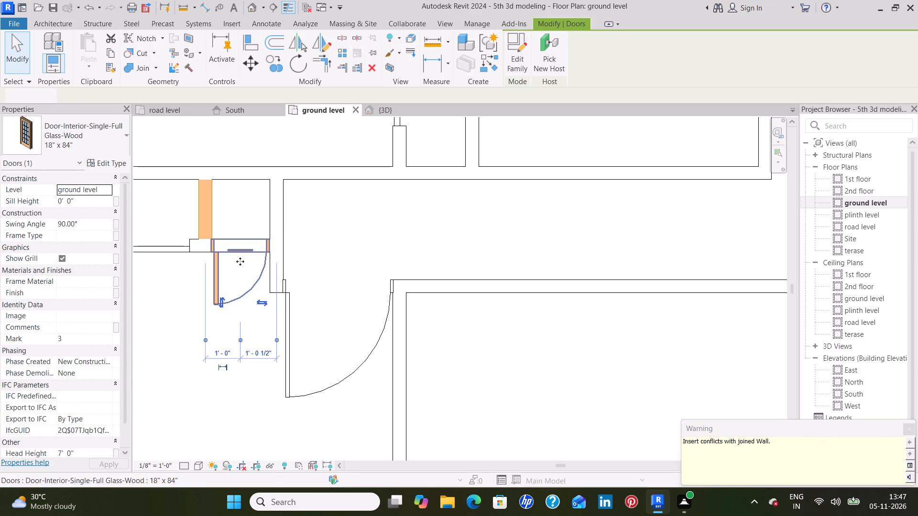
key(Down)
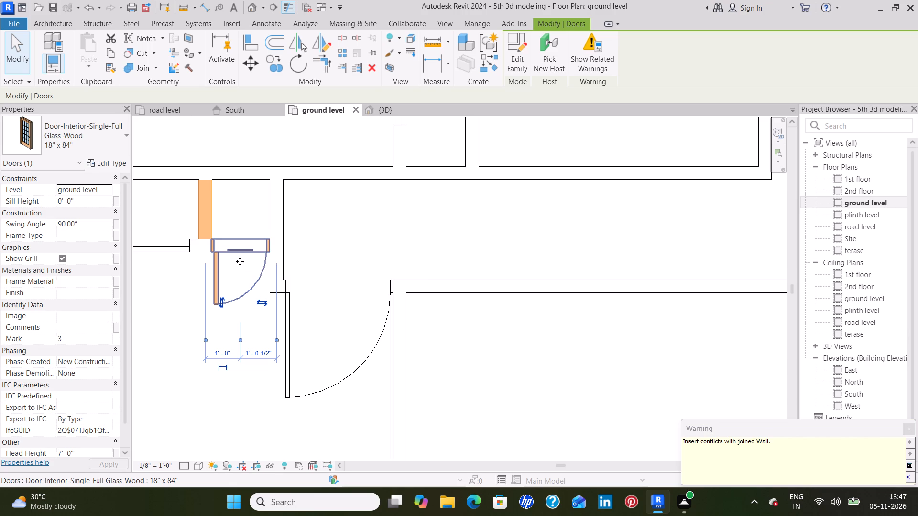
click(228, 222)
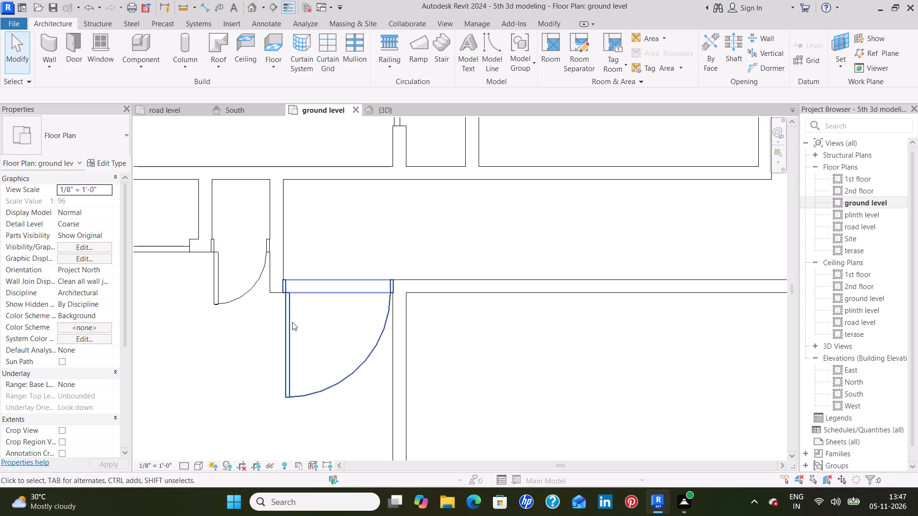
Place a matching 36" x 84" door, hinged on its right, in the lower-middle room's corridor wall, centred about 2'-0" from the room's right wall.
scroll(504, 355, down, 4)
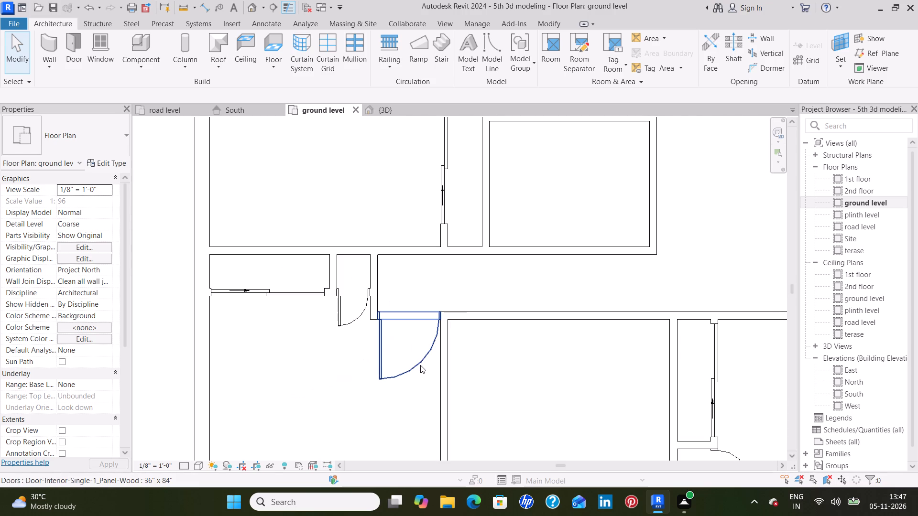
click(417, 365)
key(c)
key(s)
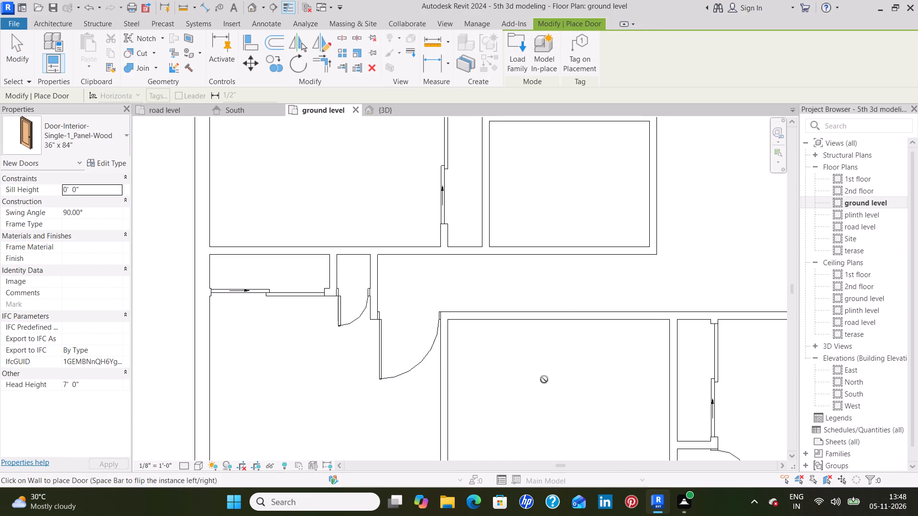
scroll(544, 379, down, 5)
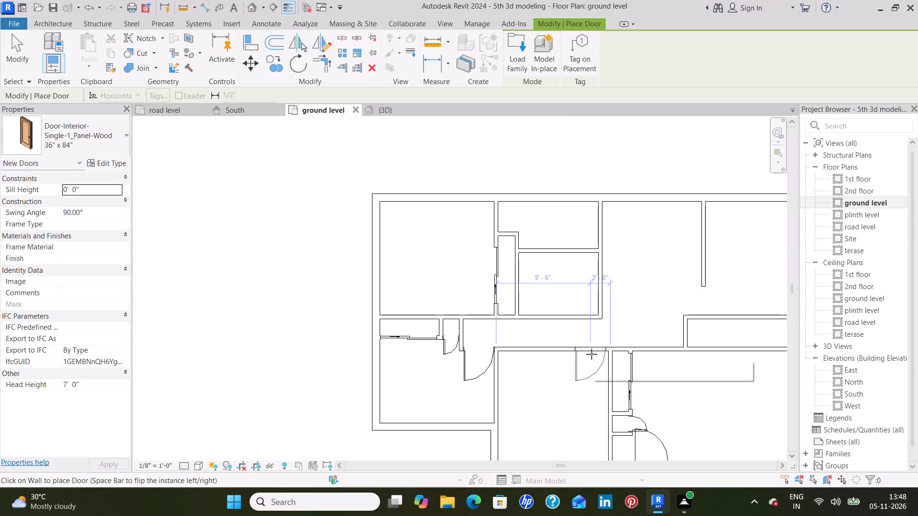
key(space)
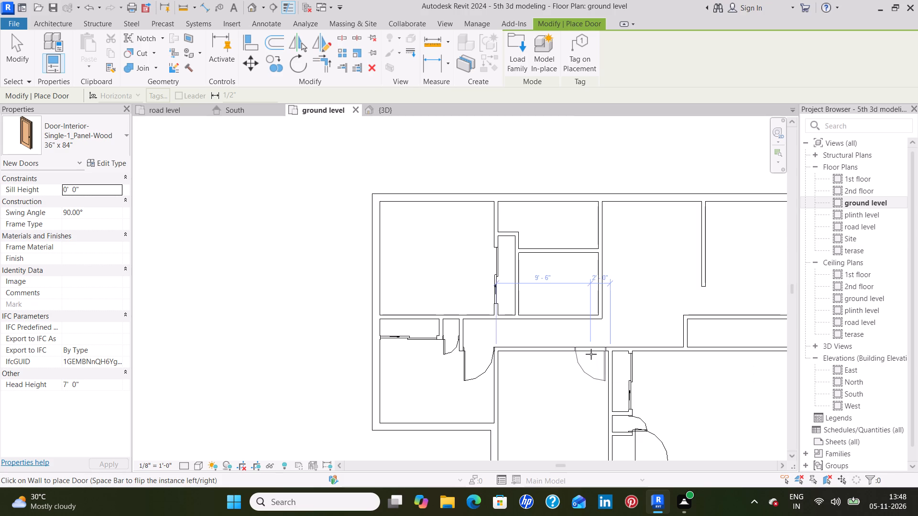
click(591, 354)
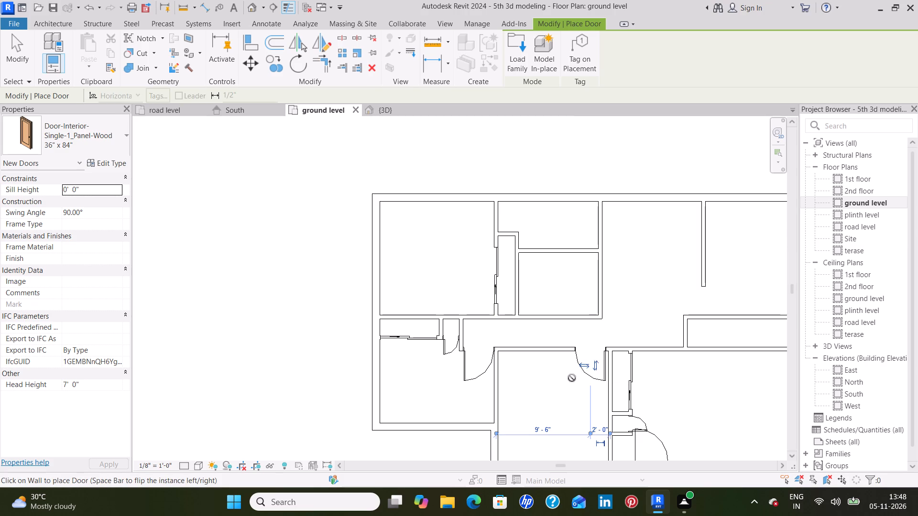
key(Escape)
key(Escape)
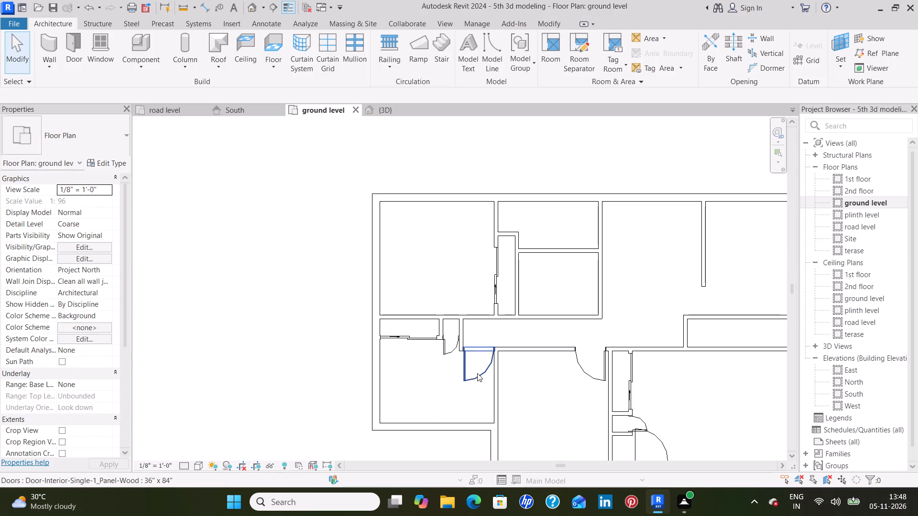
Flip the hand of the 36" x 84" door into the lower-left room so that it hinges on its right side.
click(477, 373)
click(488, 362)
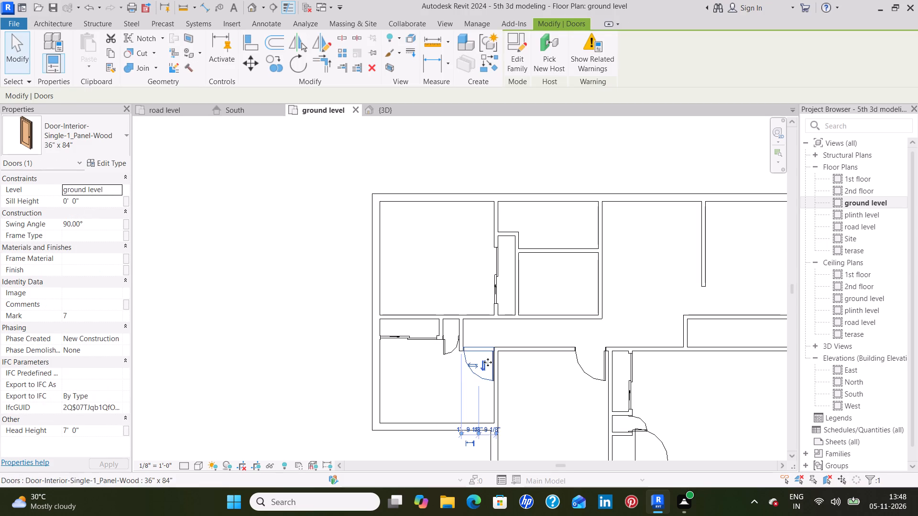
click(583, 328)
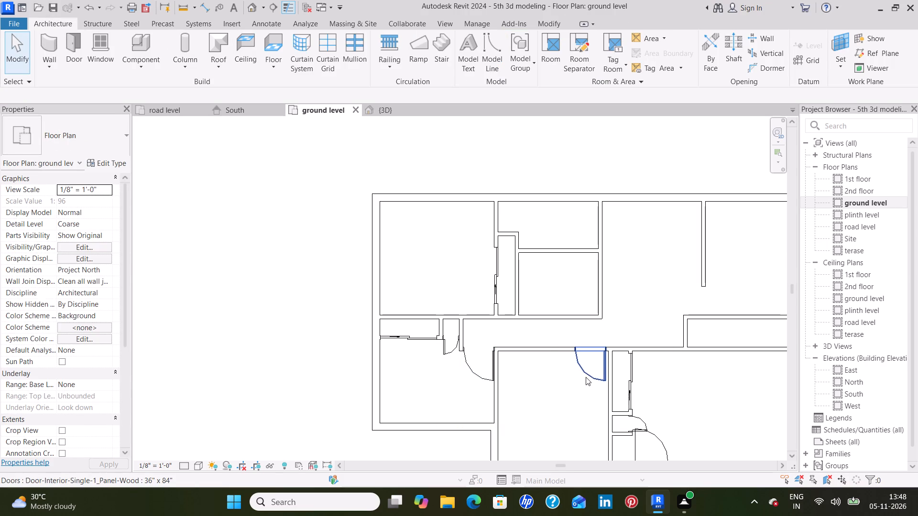
Place a matching 36" x 84" door swinging into the upper-left room, hinged on its right, centred about 1'-9 1/8" from each adjoining wall.
click(593, 373)
text(cs)
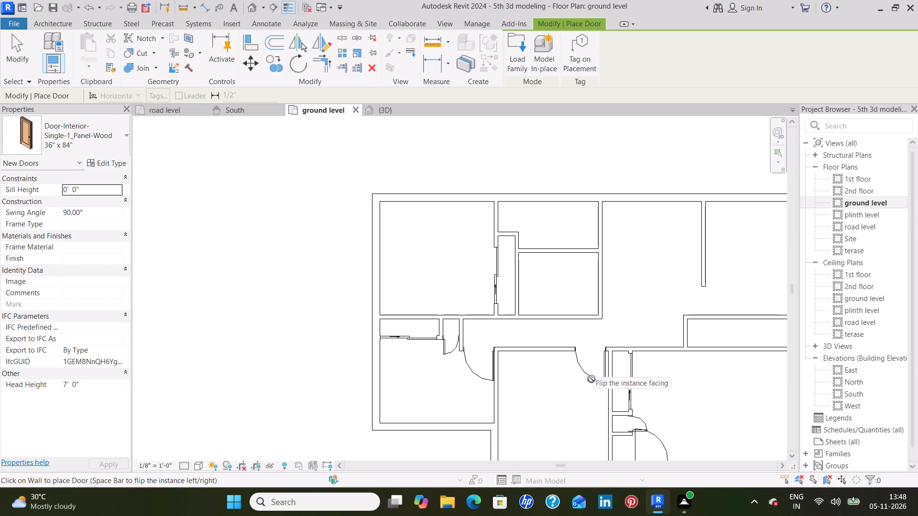
click(477, 314)
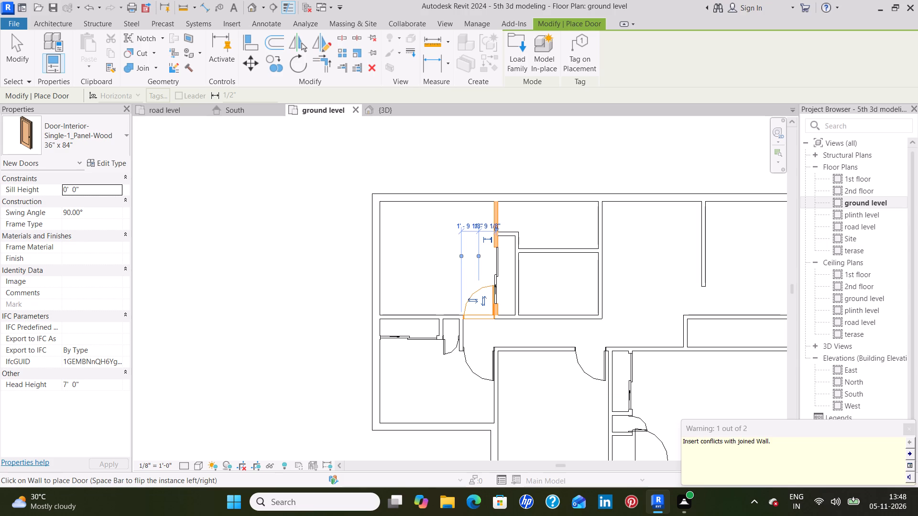
click(909, 431)
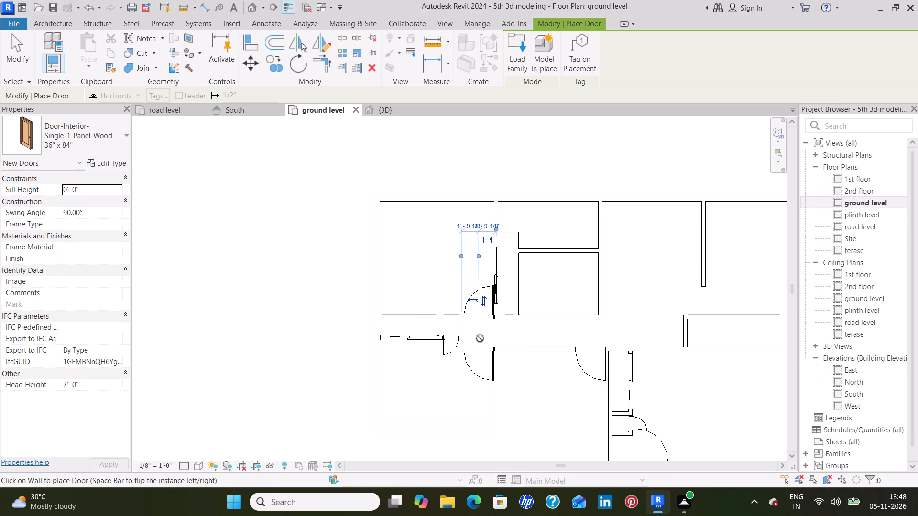
key(Escape)
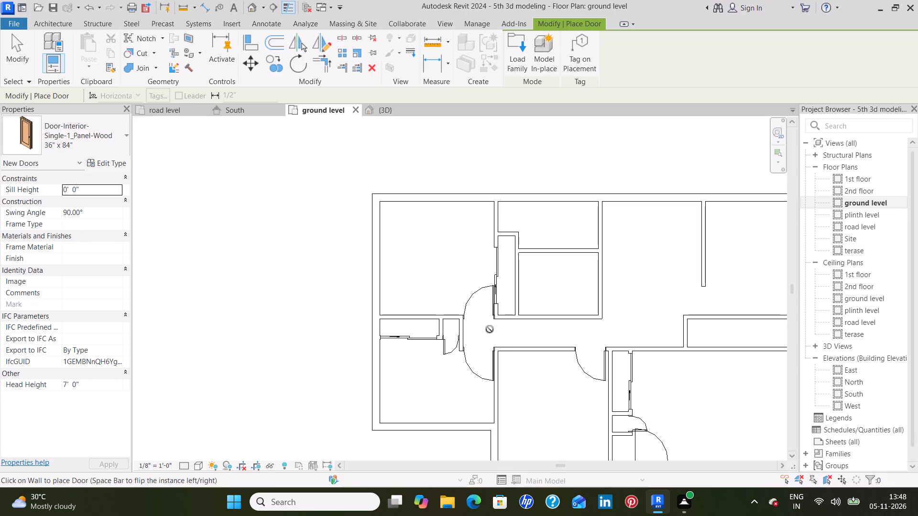
key(Escape)
Nudge the partition between the two closets about 1" left, making the narrow closet about 2'-1 1/2" wide between wall centrelines.
scroll(484, 316, up, 8)
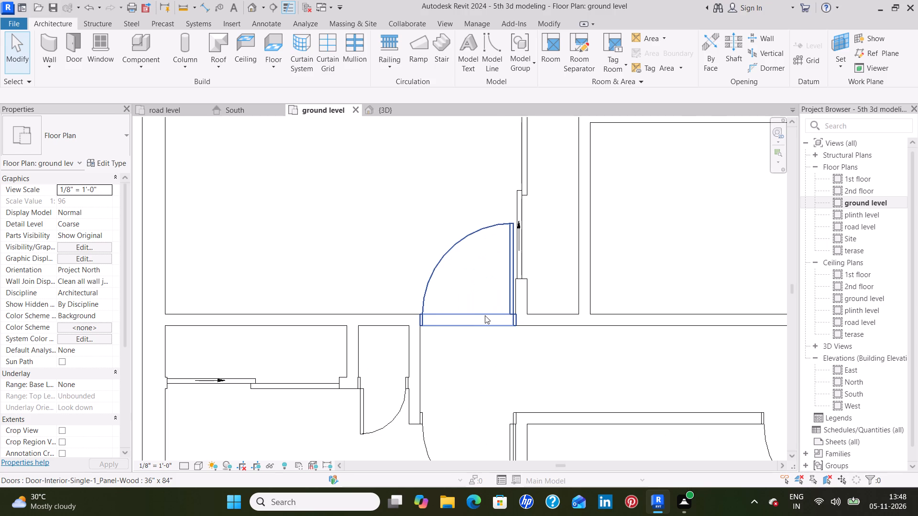
scroll(474, 354, down, 1)
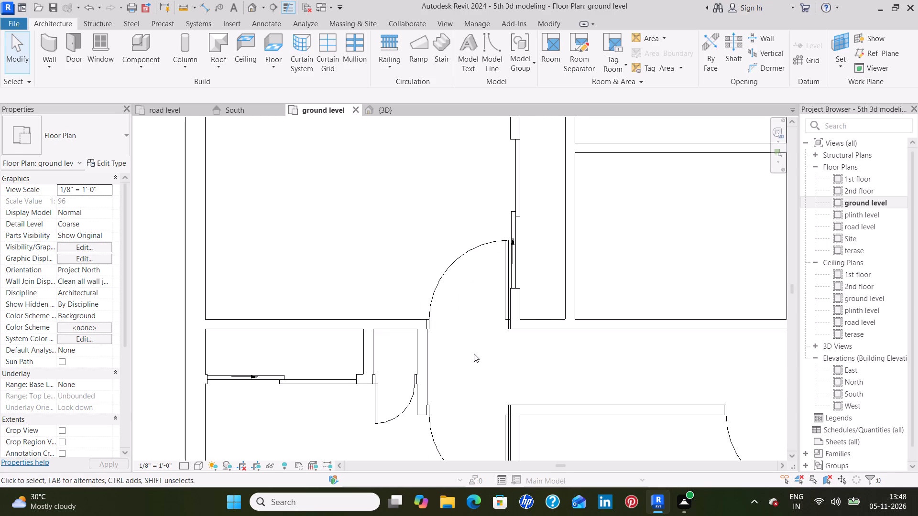
click(370, 364)
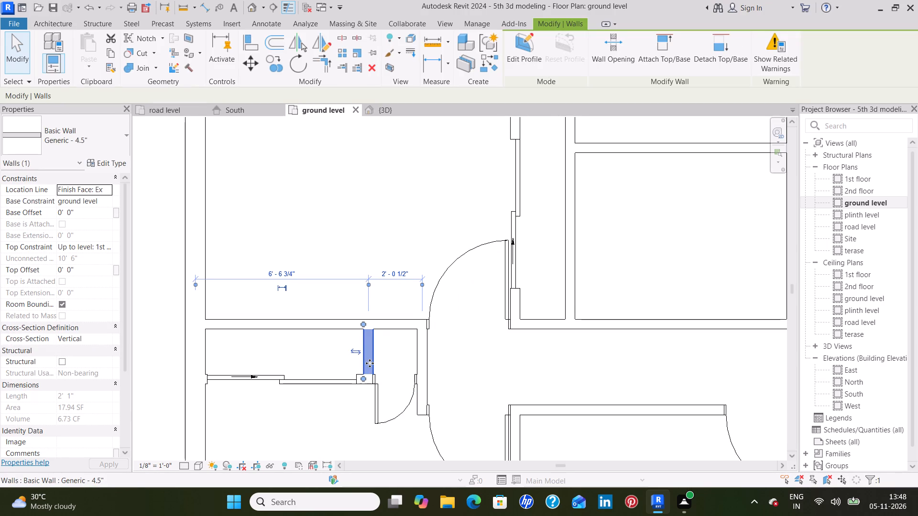
key(Left)
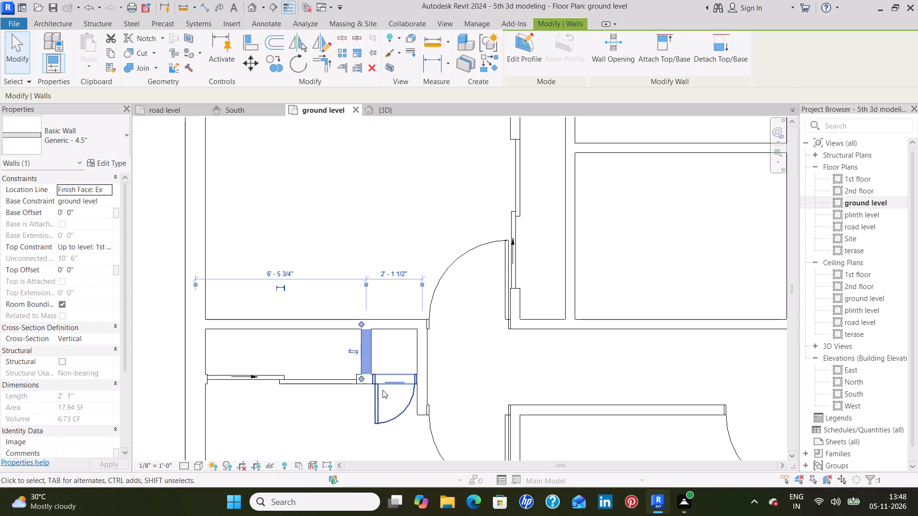
Nudge the 18" x 84" closet door slightly left so that it sits centred in the widened closet.
click(379, 399)
key(Left)
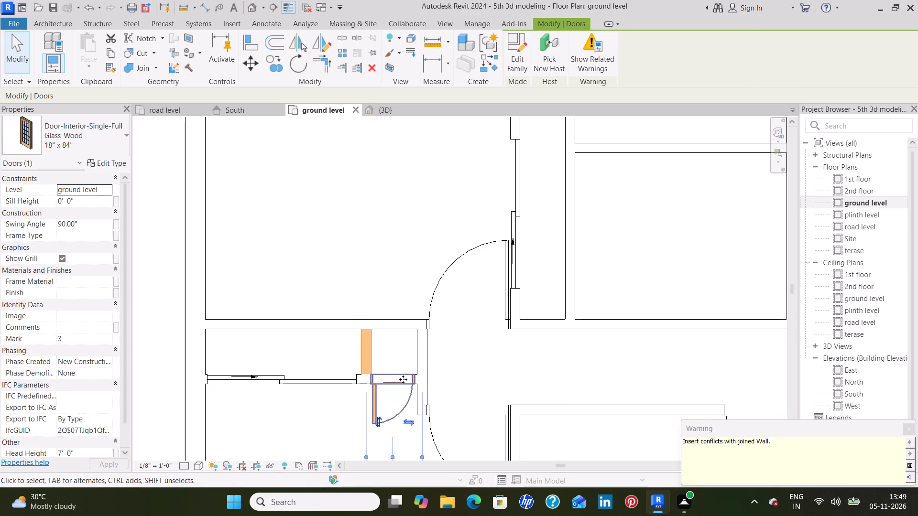
key(Right)
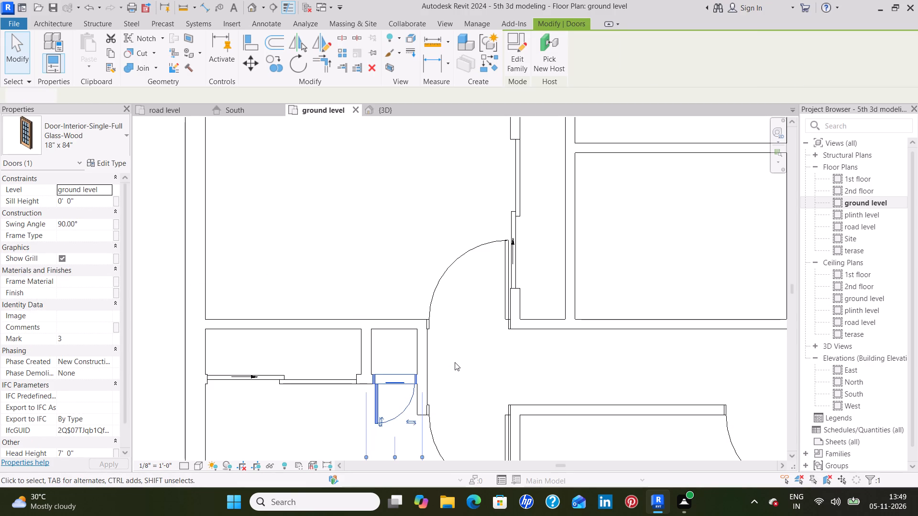
click(368, 365)
key(Down)
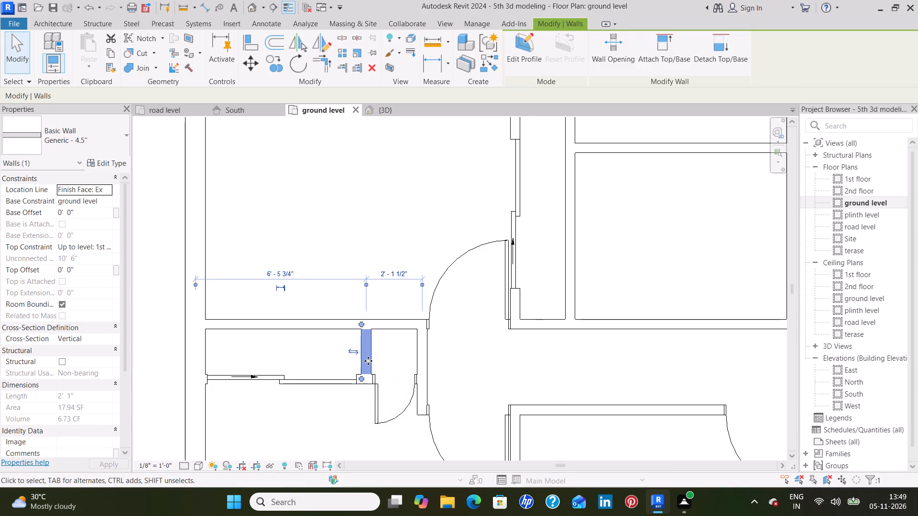
click(386, 380)
key(Down)
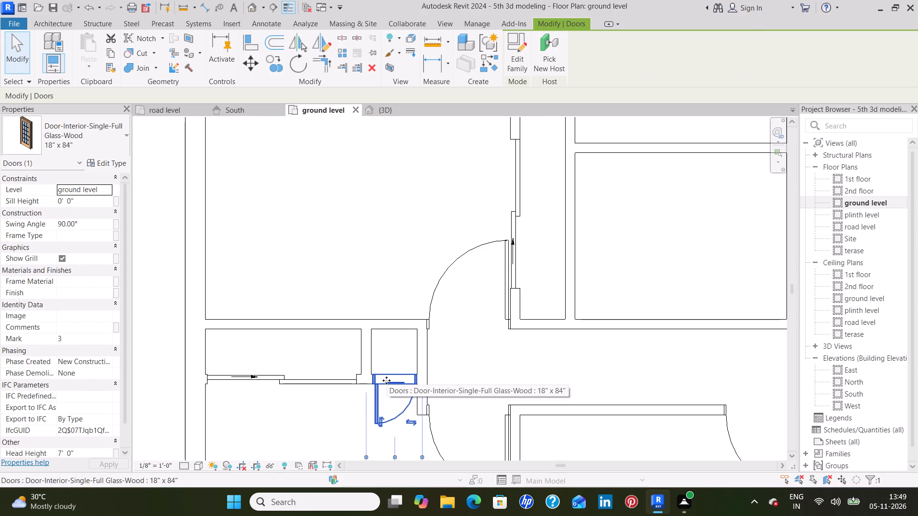
key(Down)
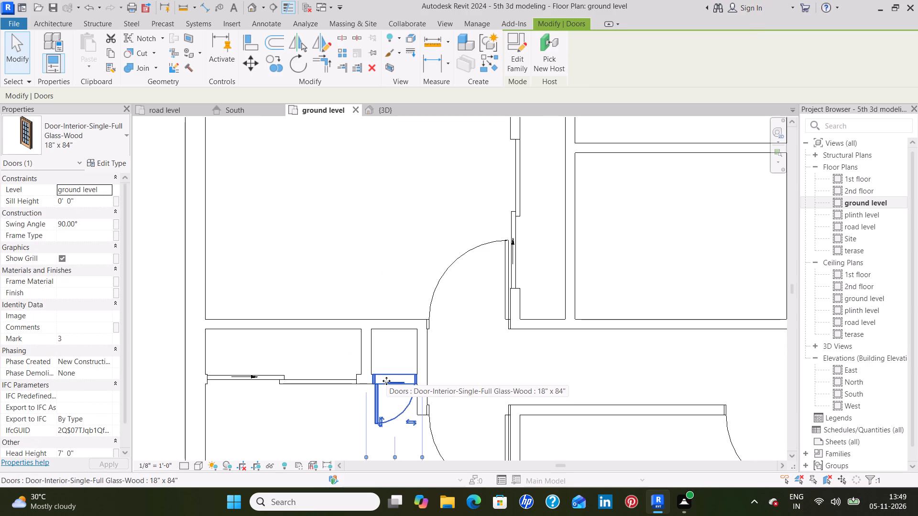
key(Left)
key(Up)
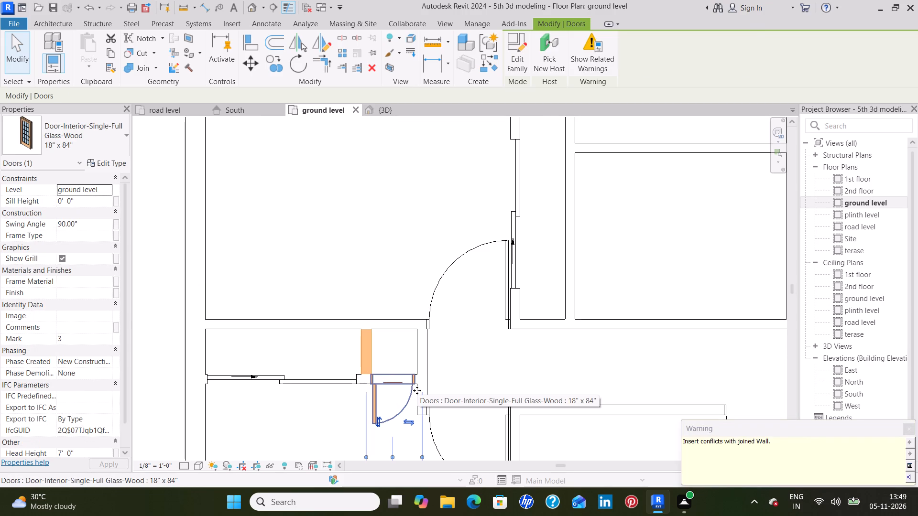
key(Left)
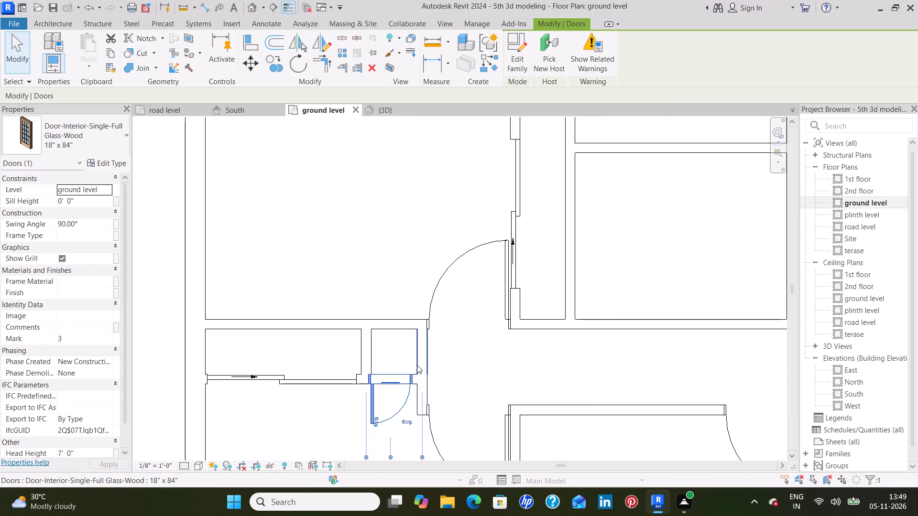
key(Right)
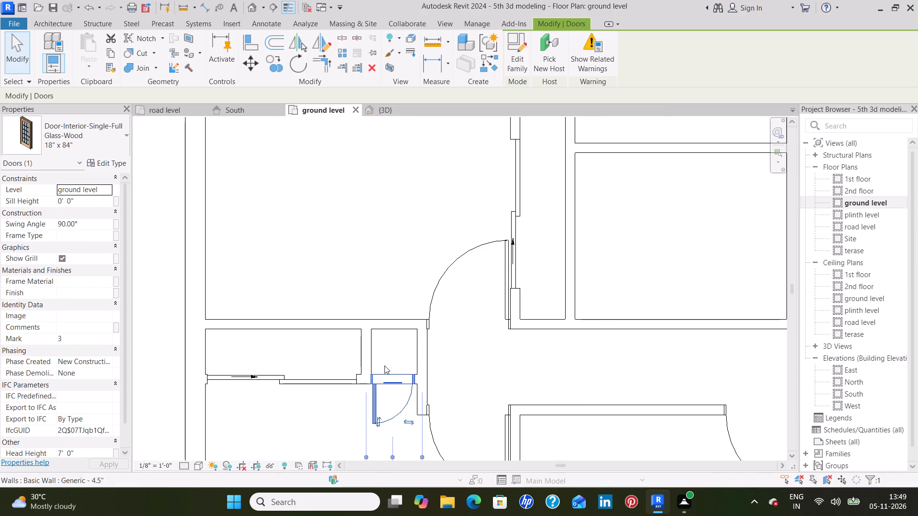
click(384, 365)
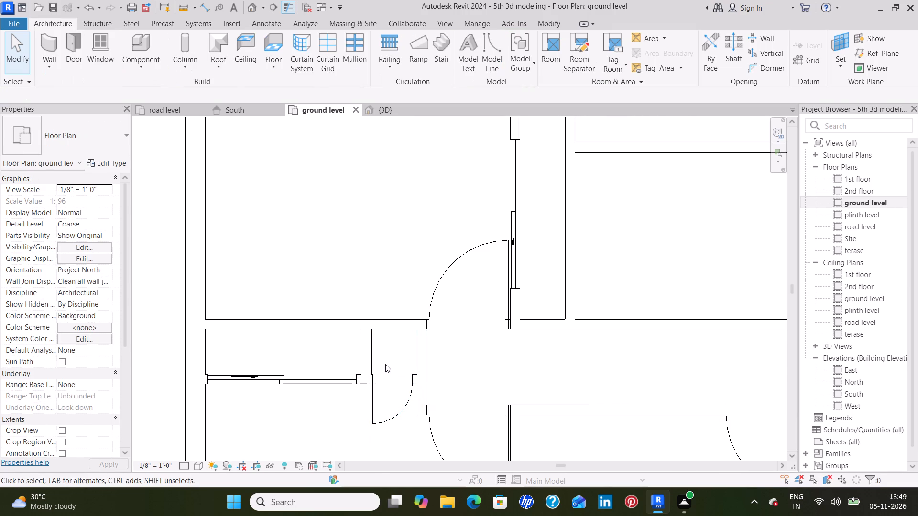
Nudge both segments of the wall between the narrow closet and the corridor about 1" left together.
click(422, 357)
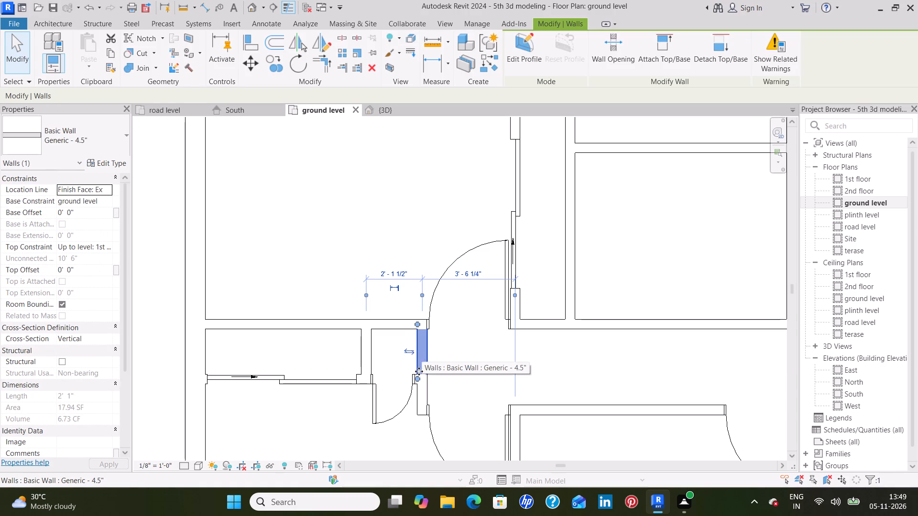
ctrl+click(420, 397)
key(Left)
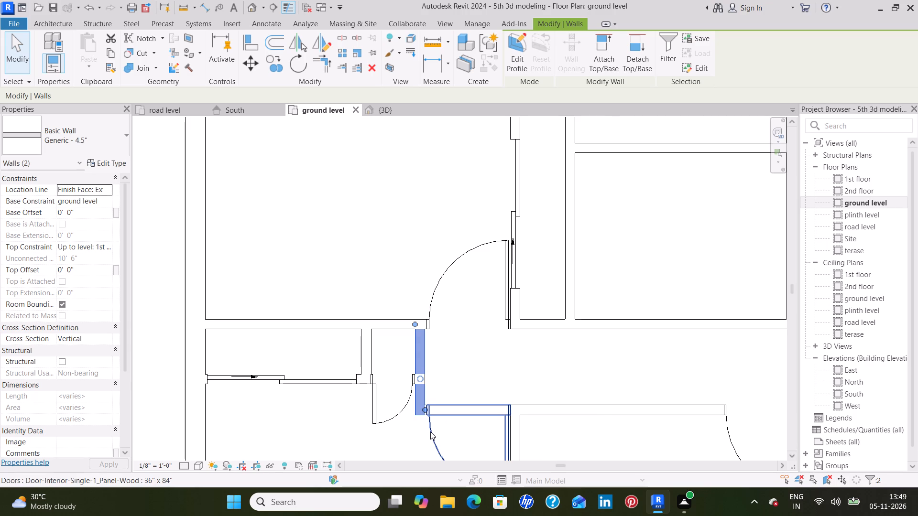
key(Escape)
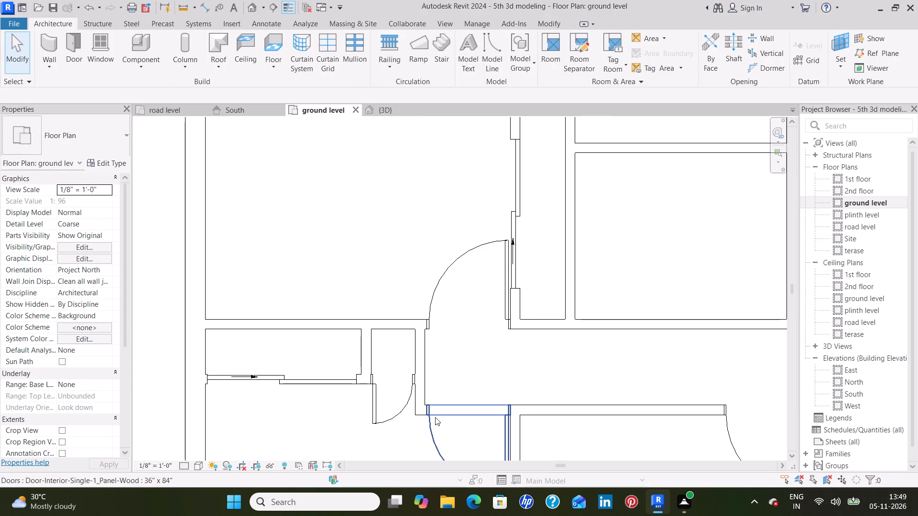
Nudge the two facing 36" x 84" doors about 1" left, centring the upper one about 1'-9 1/8" from the closet-side wall.
click(432, 426)
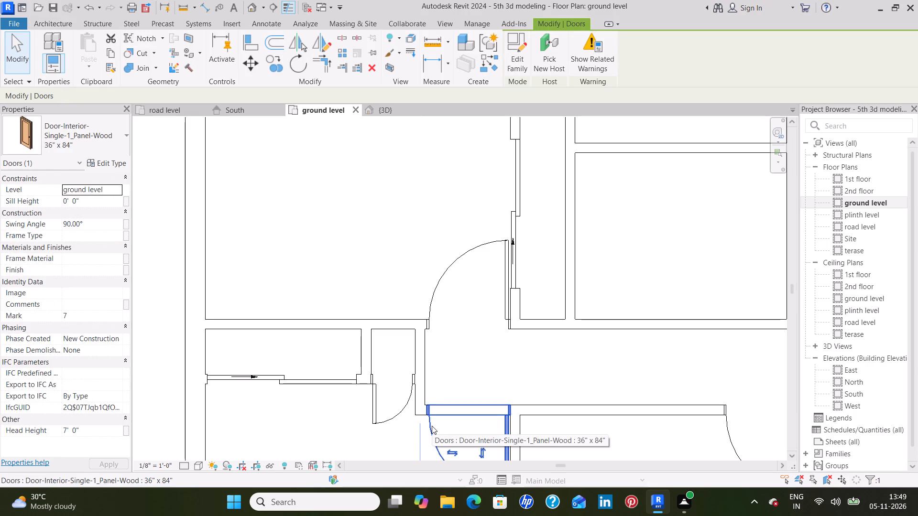
key(Left)
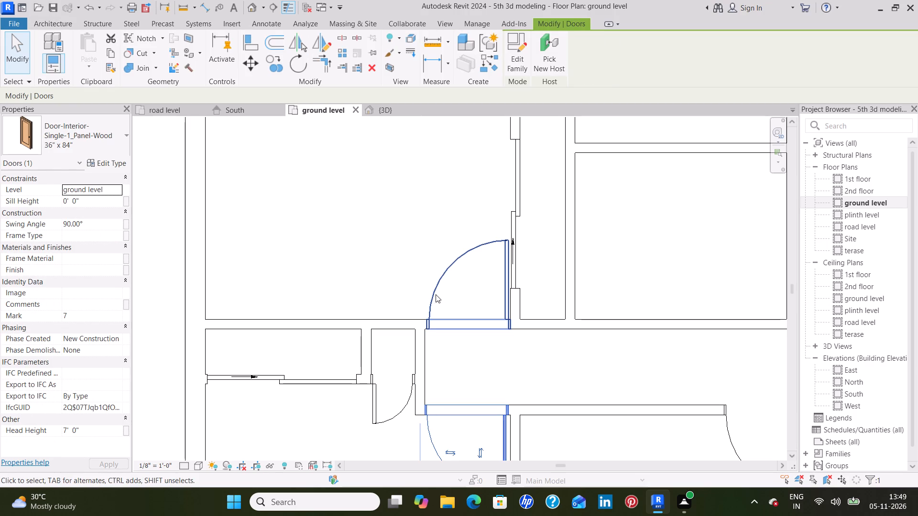
click(434, 293)
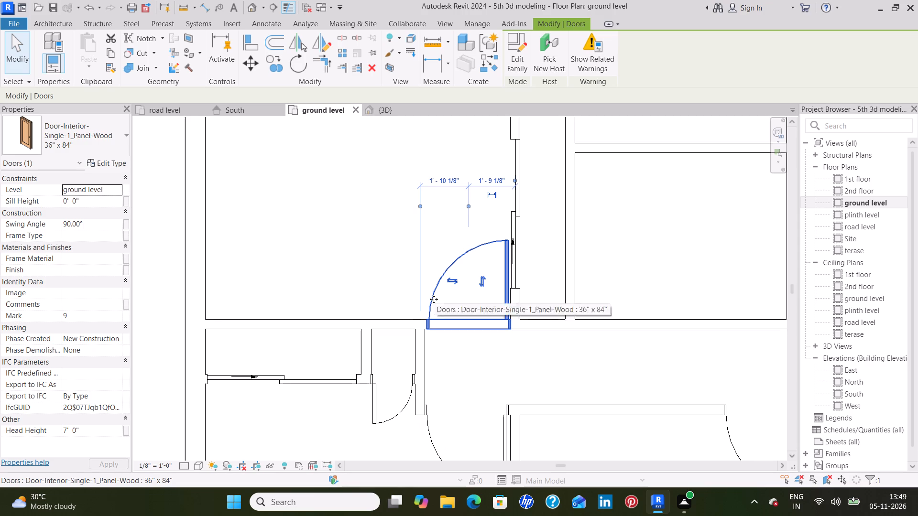
key(Left)
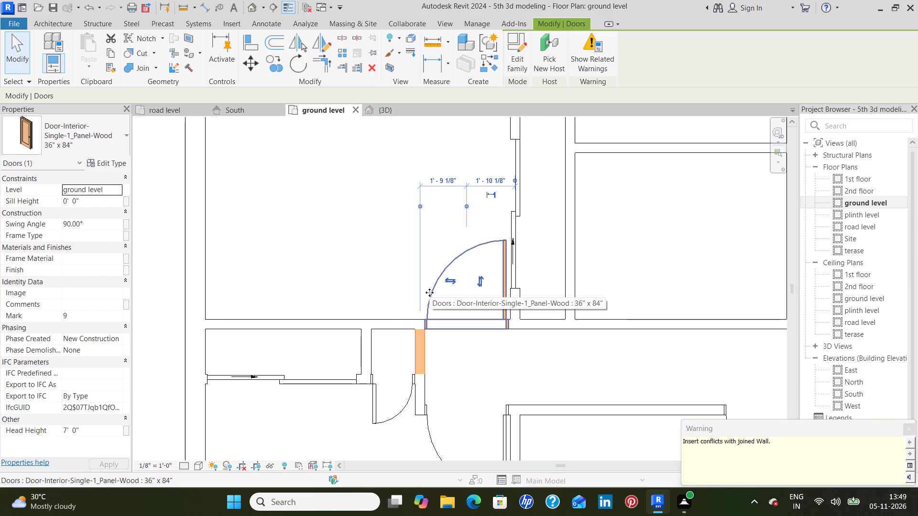
key(Right)
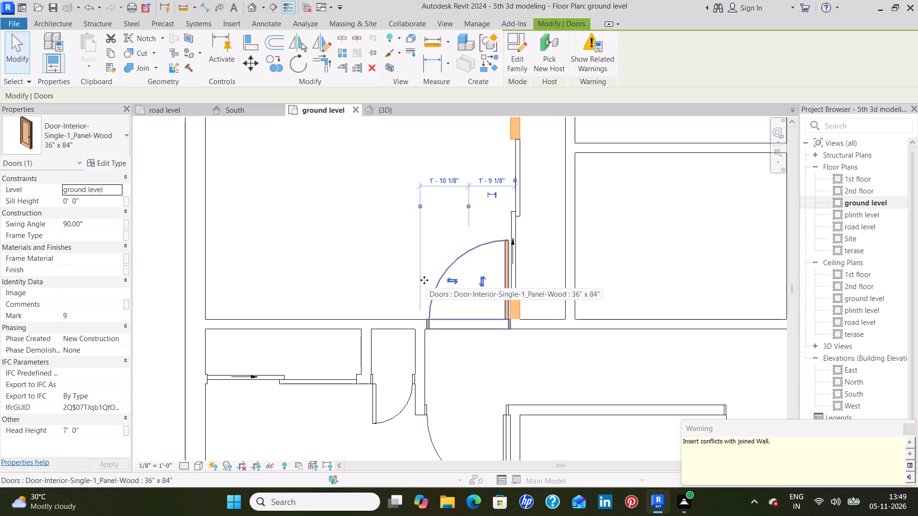
key(Left)
click(425, 275)
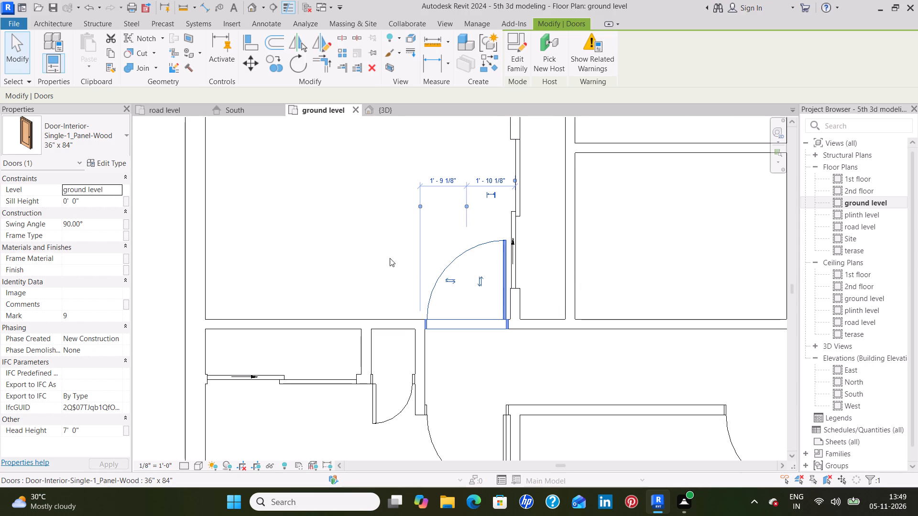
scroll(484, 361, down, 1)
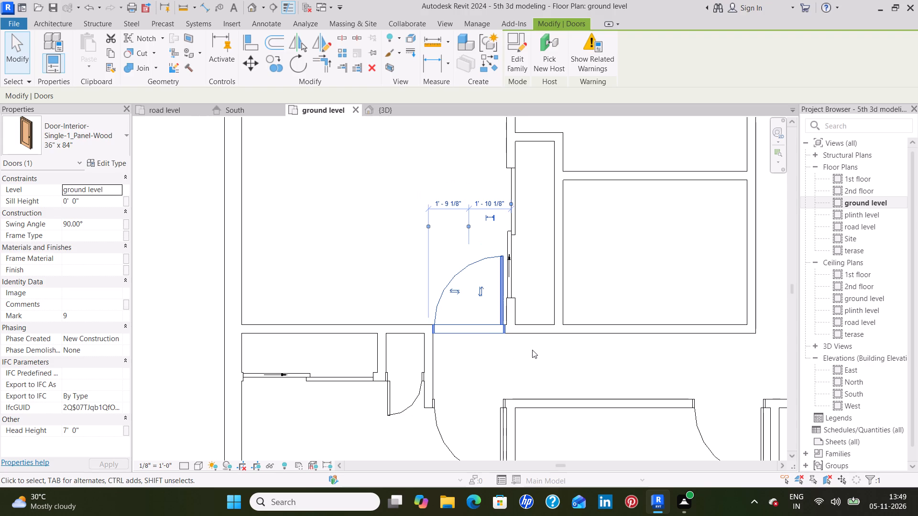
click(537, 349)
Place a Single-Flush 32" x 84" door in the small middle room's corridor wall, swinging inward, centred about 4'-0" from its right wall.
scroll(567, 356, down, 2)
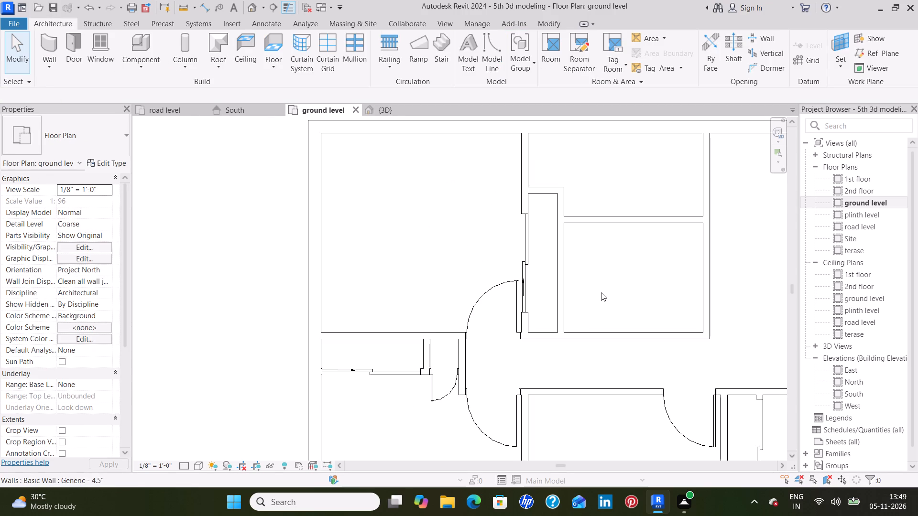
scroll(601, 292, down, 3)
middle_drag(602, 292, 549, 313)
scroll(555, 365, down, 1)
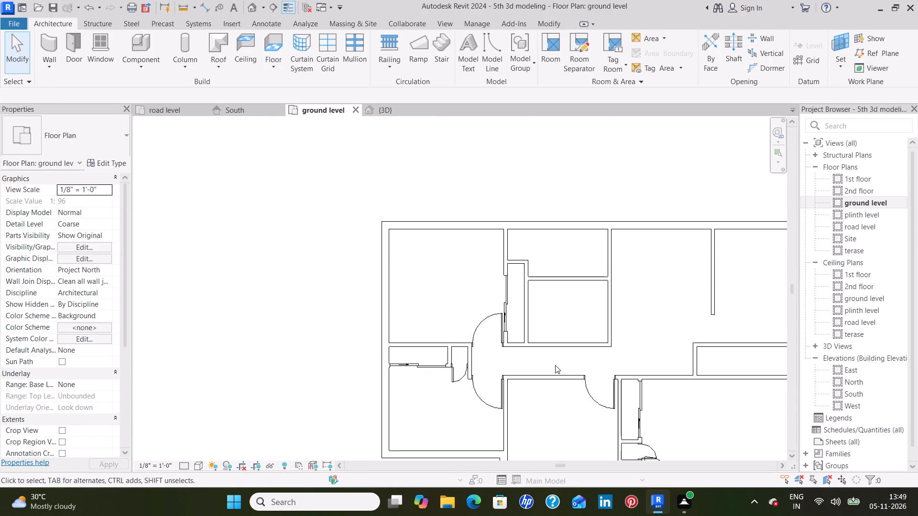
scroll(555, 365, down, 1)
scroll(629, 354, down, 1)
middle_drag(646, 339, 626, 297)
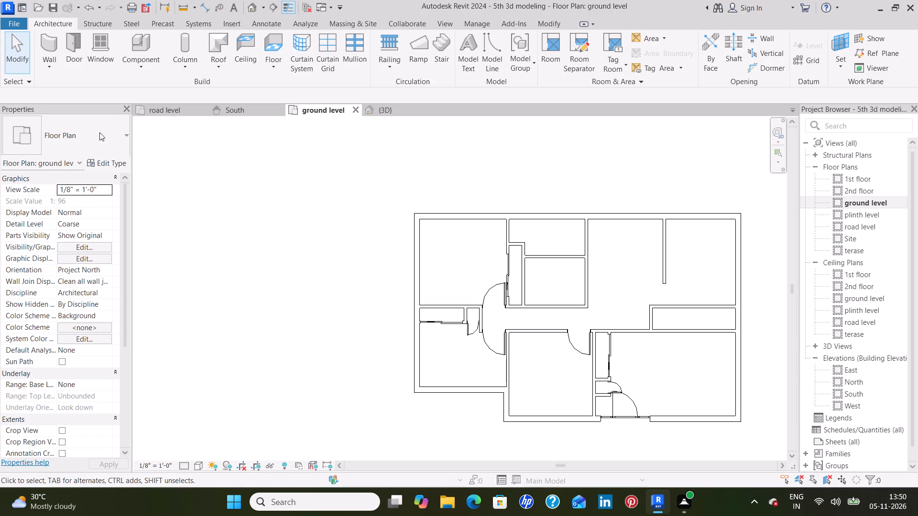
click(72, 43)
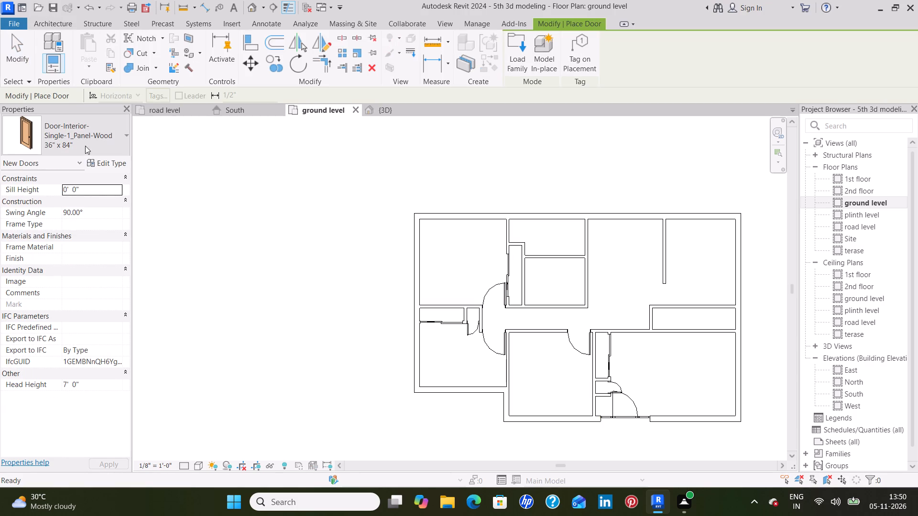
click(103, 125)
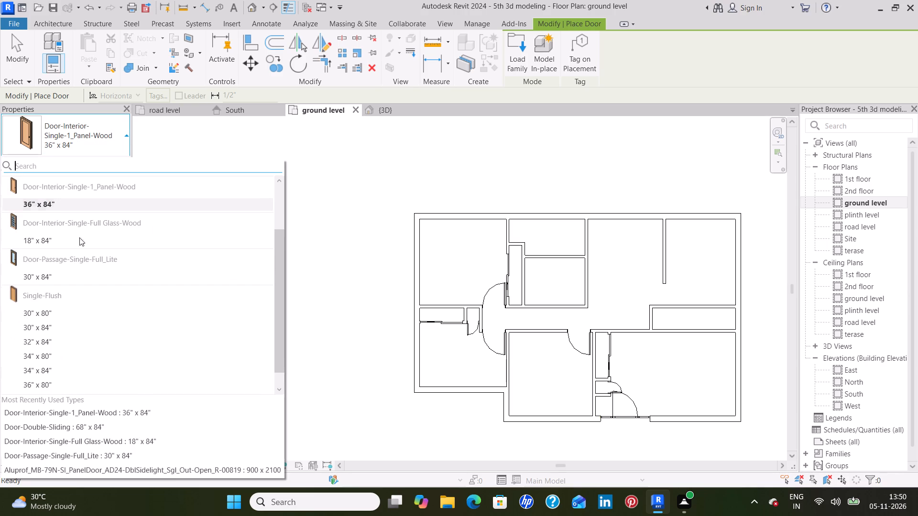
click(62, 341)
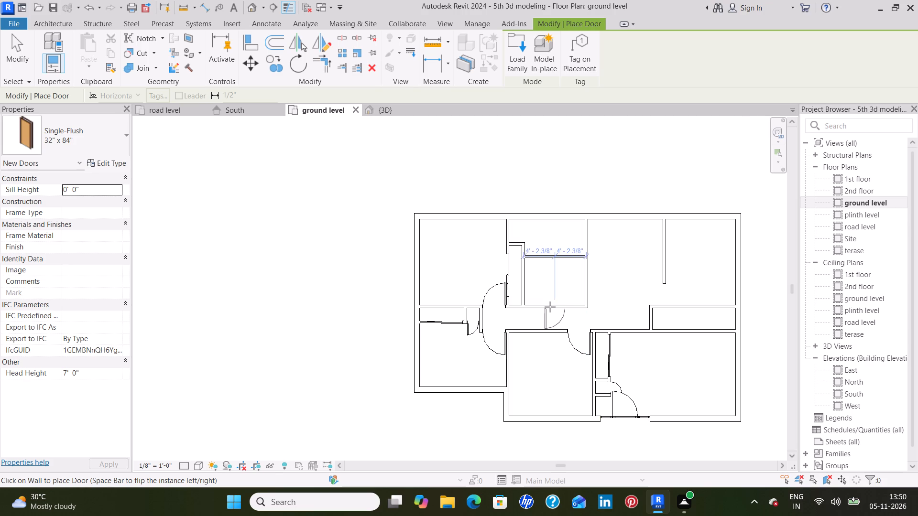
scroll(550, 307, up, 7)
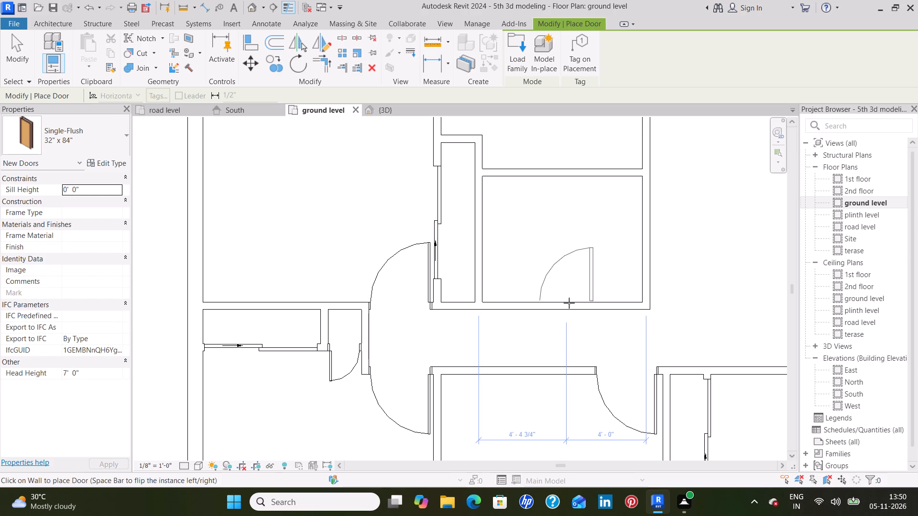
click(569, 303)
scroll(560, 335, down, 5)
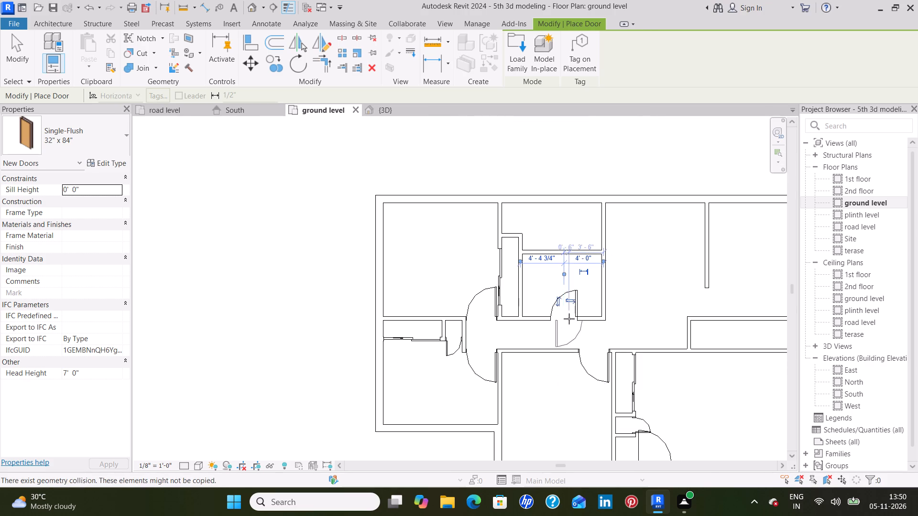
Replace the small middle room's 32" x 84" door with a Single-Flush 30" x 84" door swinging inward, centred about 3'-6" from its right wall.
key(Escape)
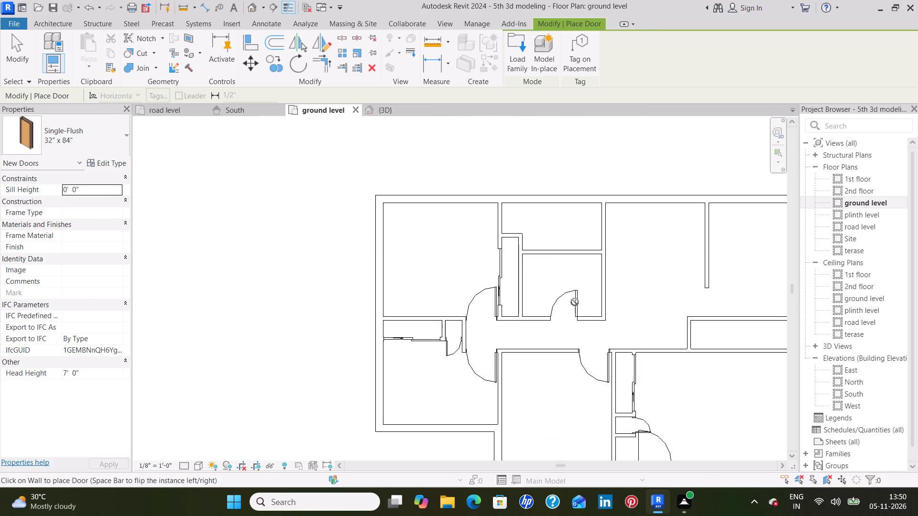
key(Escape)
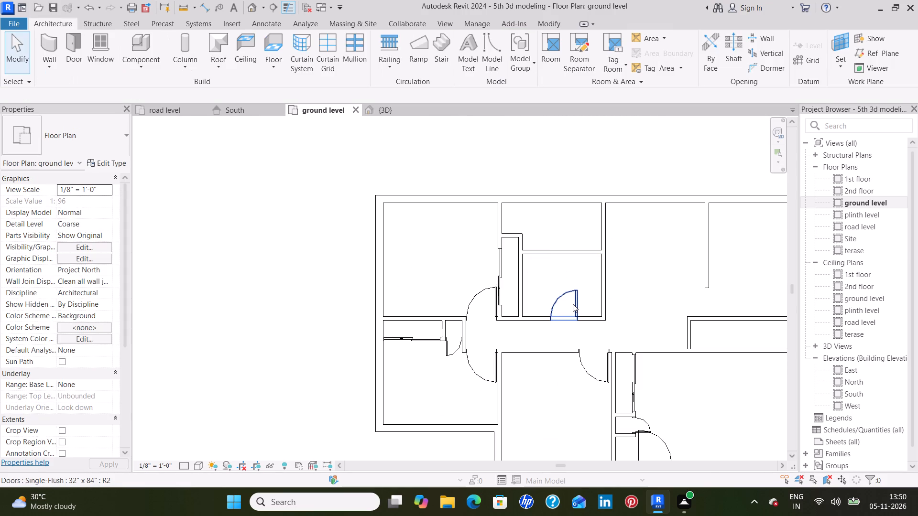
click(574, 304)
key(Delete)
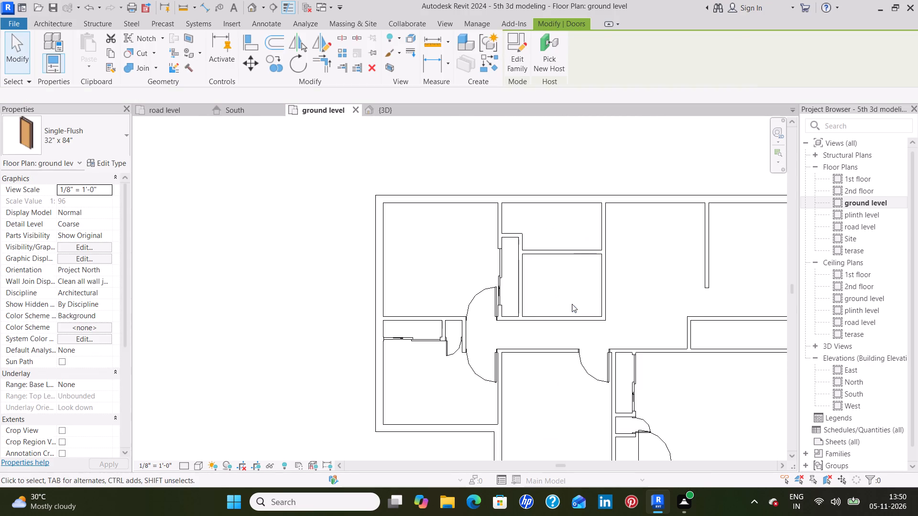
click(71, 37)
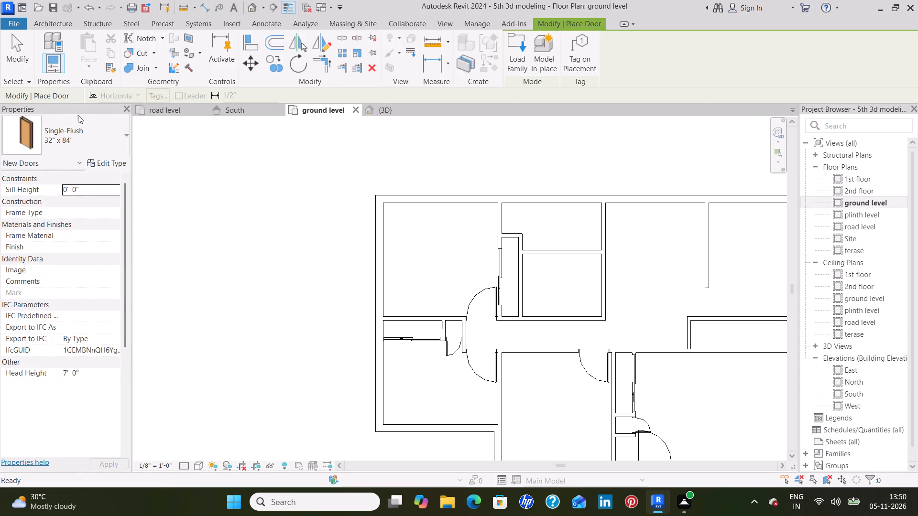
click(84, 142)
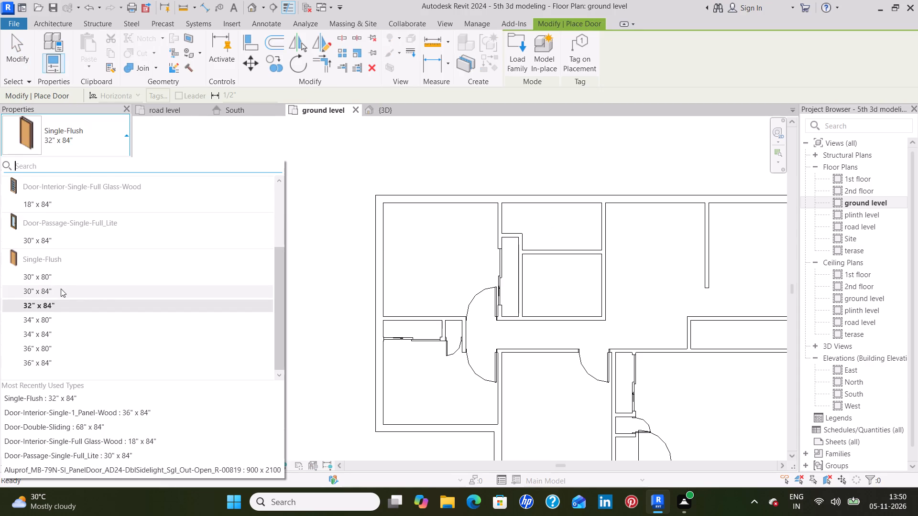
click(60, 291)
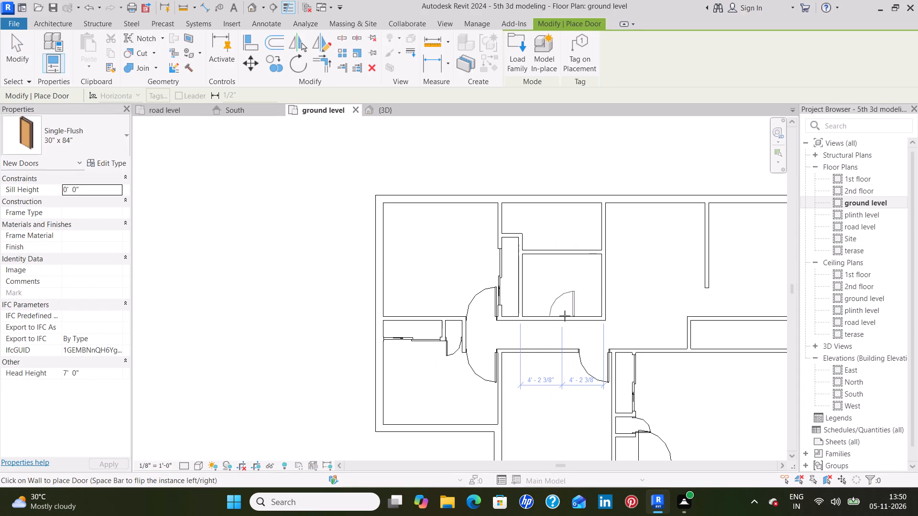
click(569, 316)
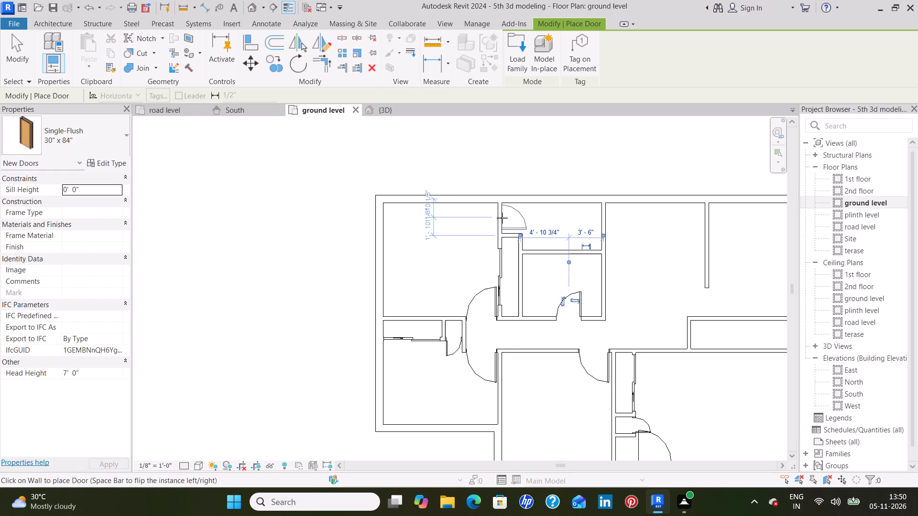
Place a Single-Flush 30" x 84" door in the short wall above the closet, swinging into the upper middle room and hinged at the top.
key(space)
click(502, 218)
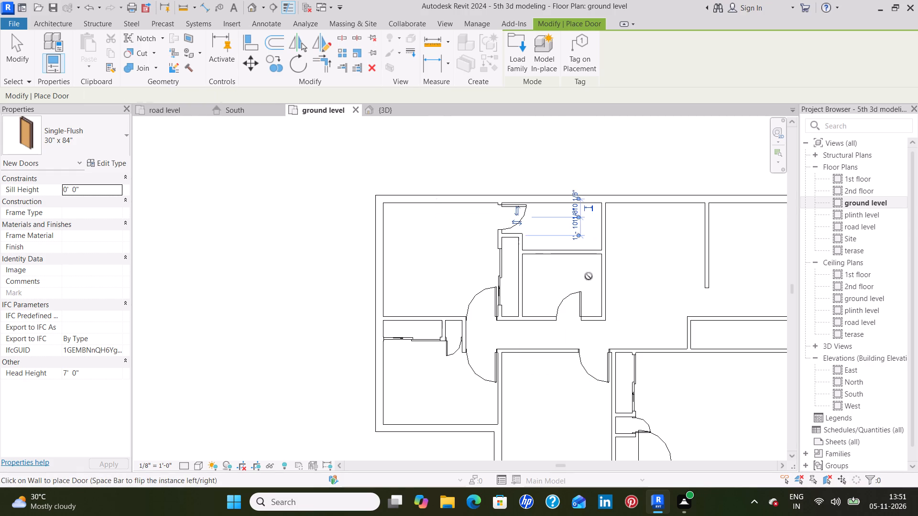
Place two 30" x 84" doors in the right-hand storage's upper wall, about 2'-0" from the exterior wall and 2'-6" from its left wall.
scroll(678, 308, down, 1)
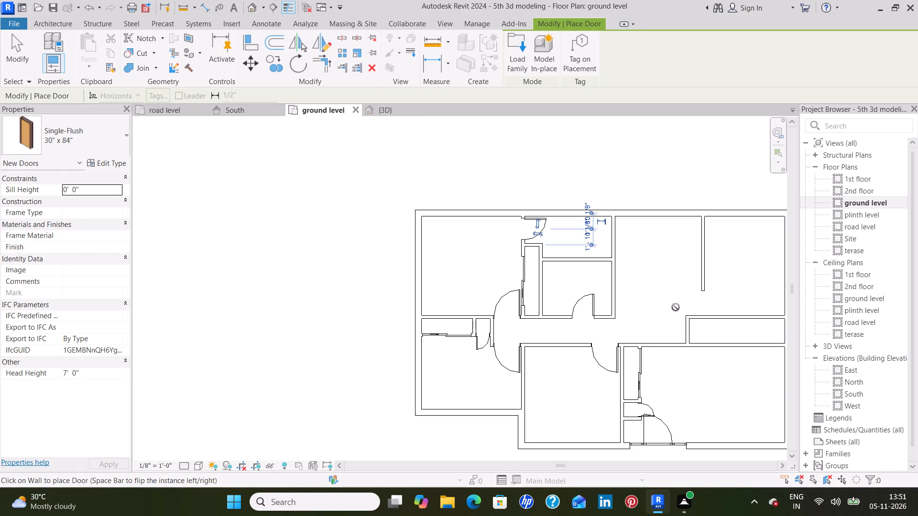
middle_drag(670, 305, 566, 280)
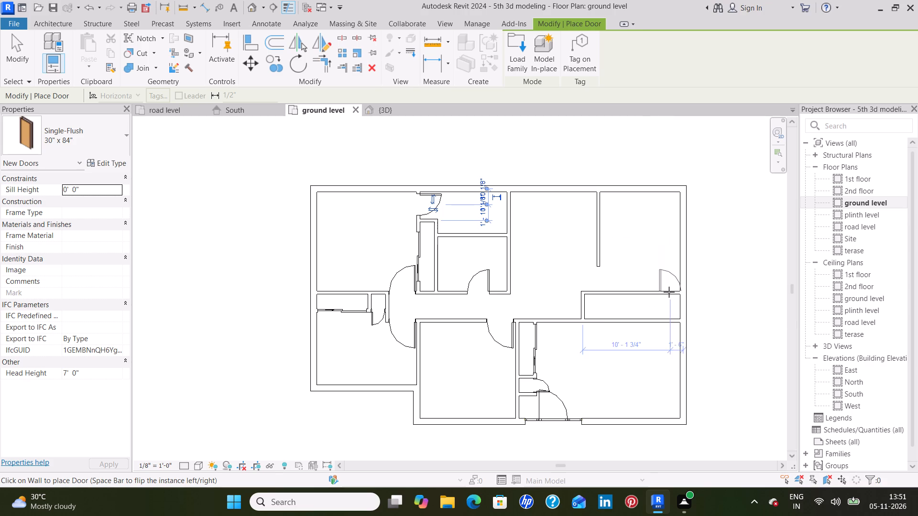
key(space)
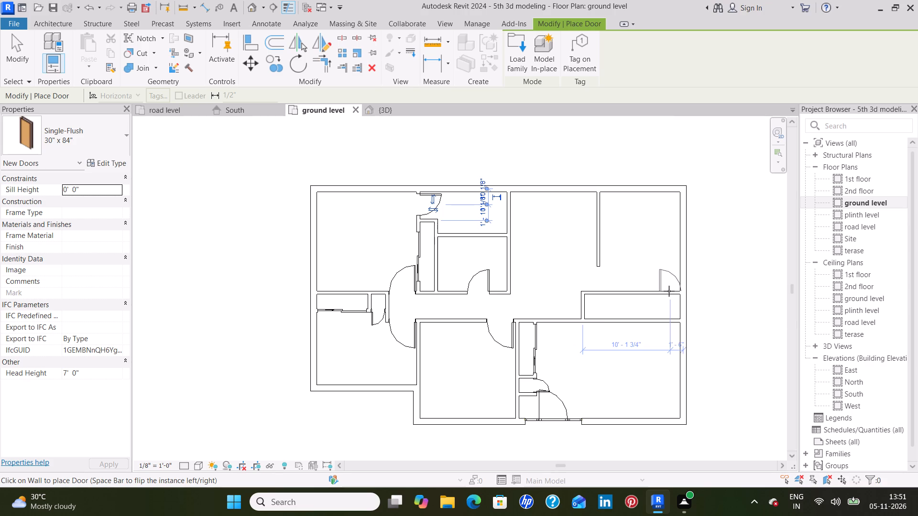
click(667, 291)
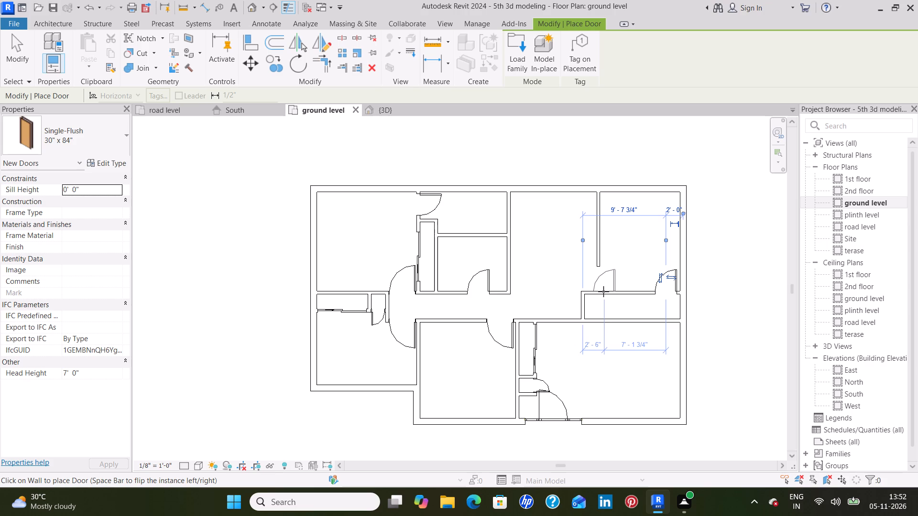
click(603, 291)
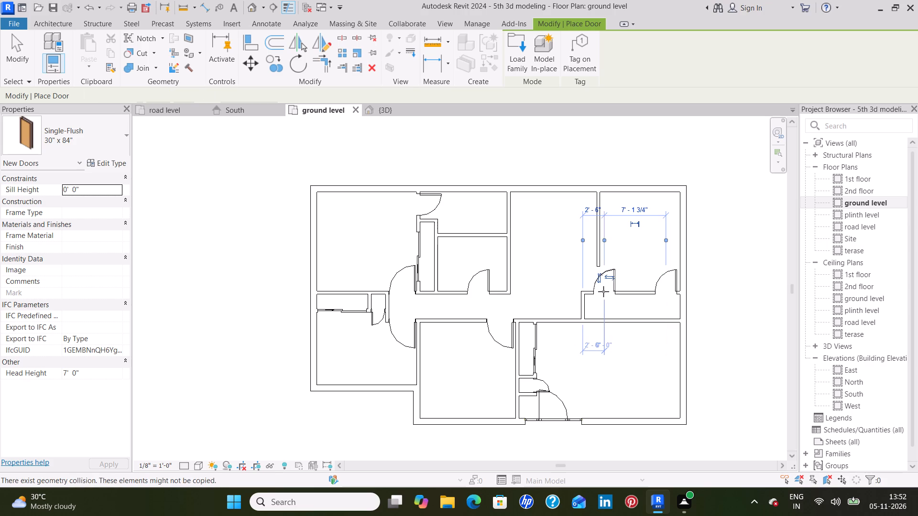
key(Escape)
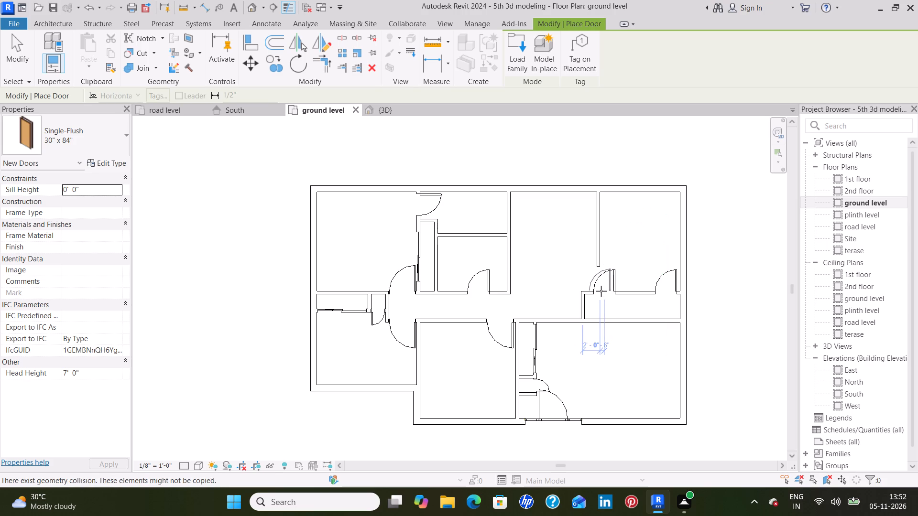
key(Escape)
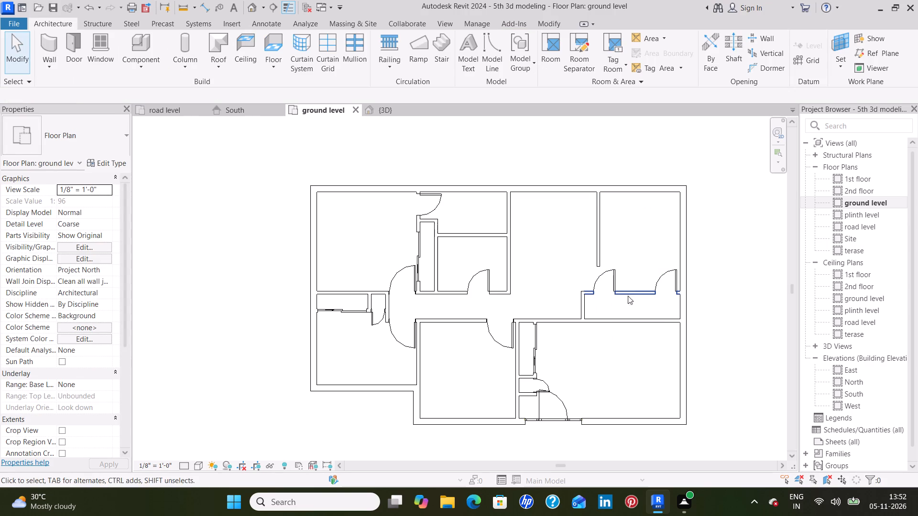
Draw a vertical Generic - 4.5" wall across the right-hand storage between its two doors, about 6'-0" from its left wall.
click(49, 44)
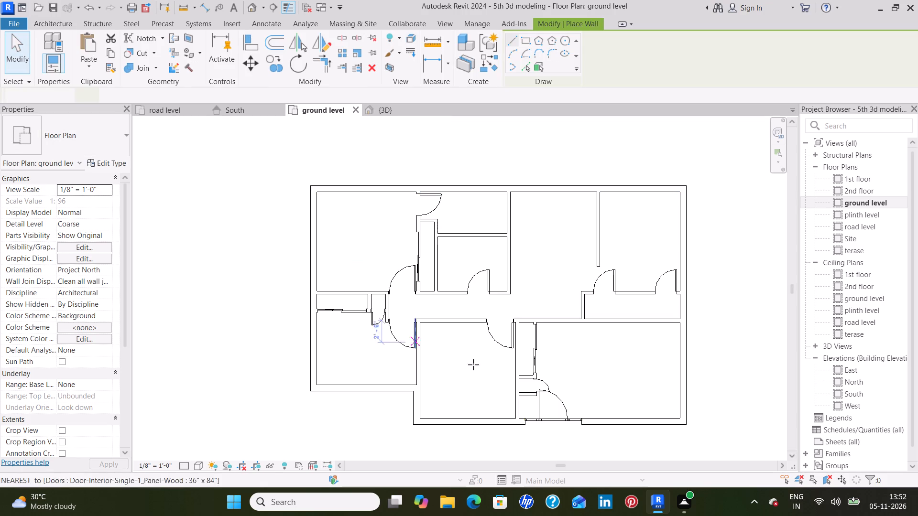
click(634, 321)
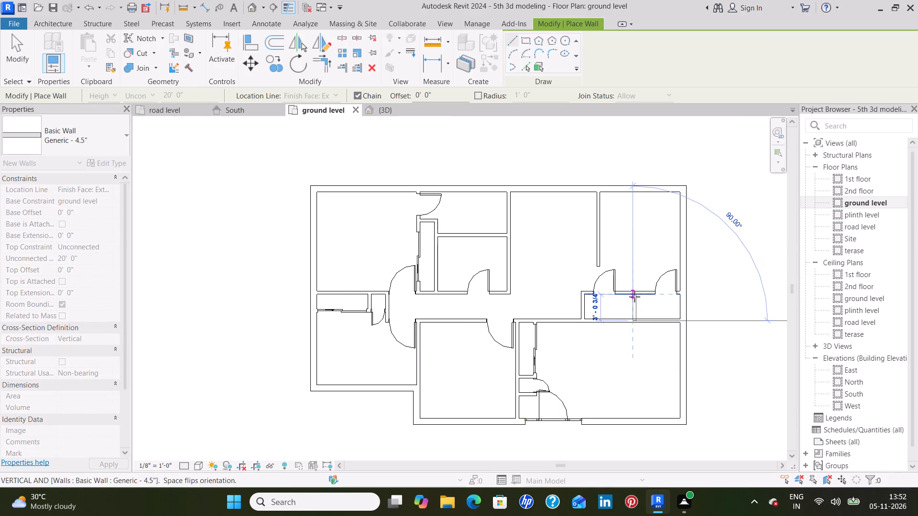
click(635, 294)
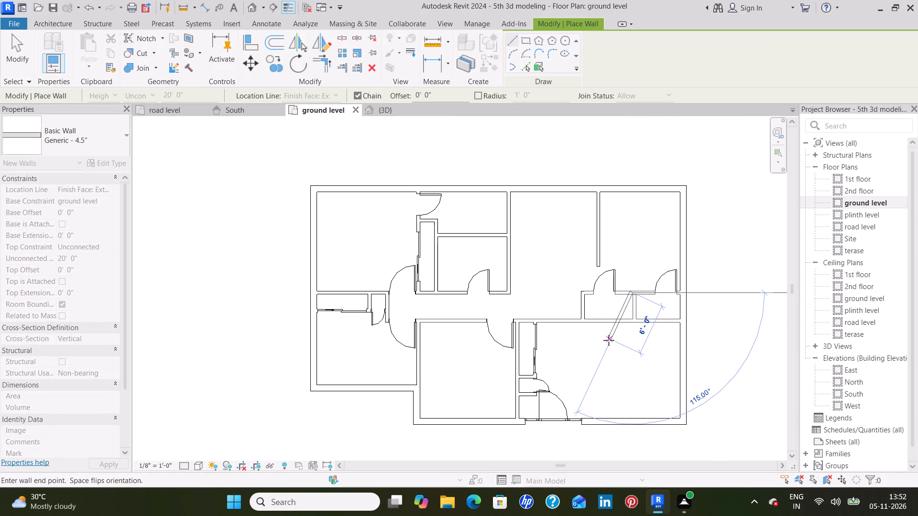
key(Escape)
scroll(636, 268, down, 1)
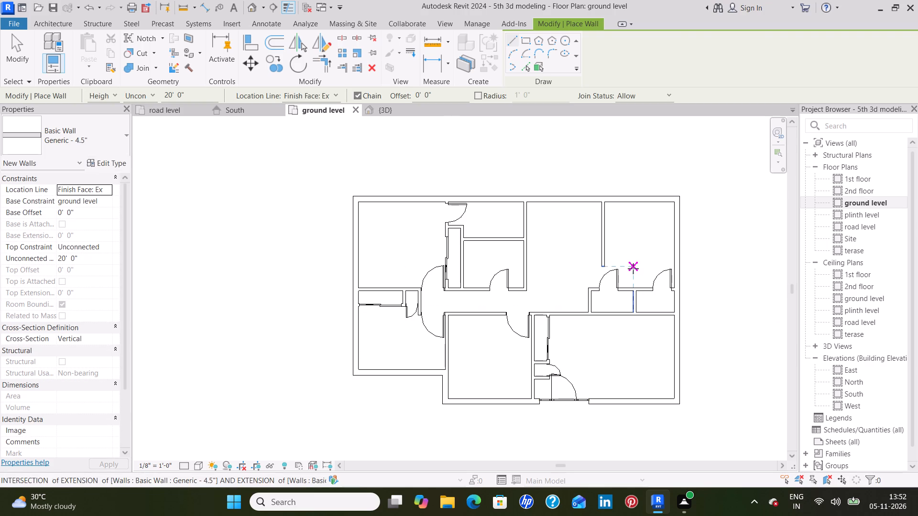
key(Escape)
Nudge the storage's dividing wall about 8" left, to about 6'-3 3/4" from the right exterior wall.
click(635, 304)
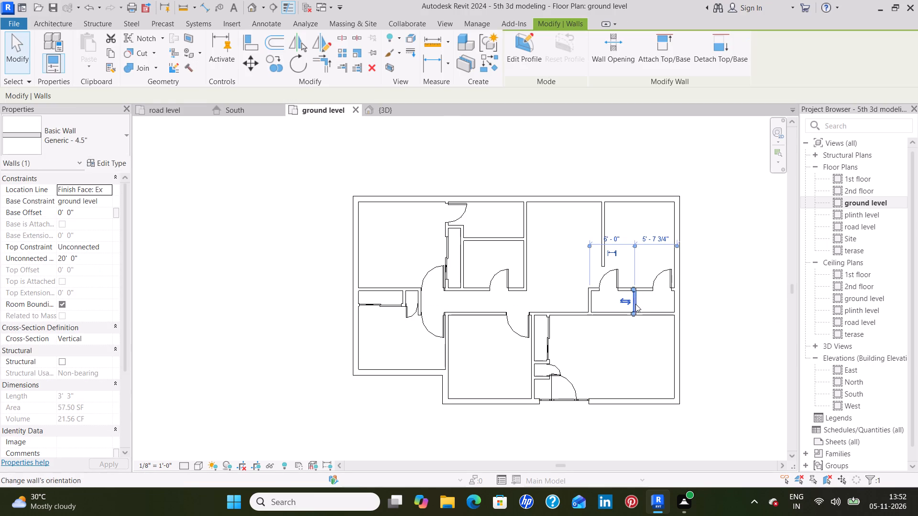
key(Left)
key(Left)
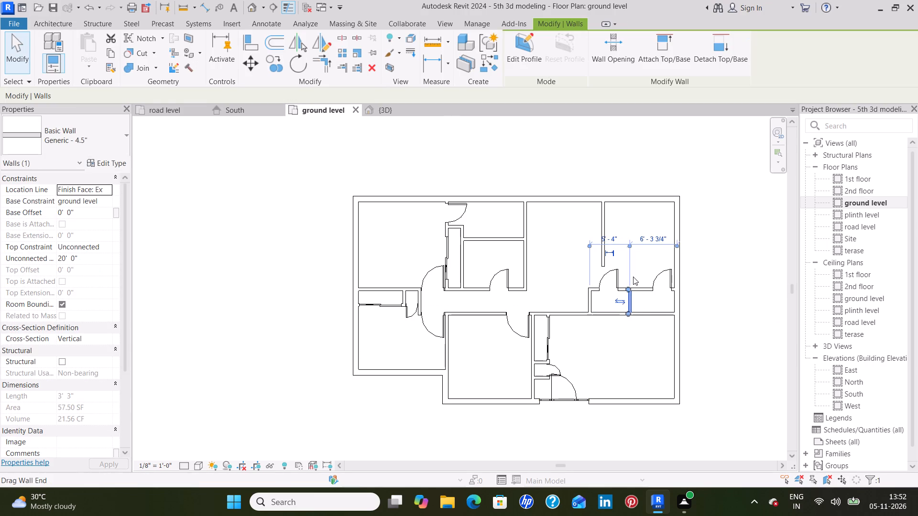
click(633, 277)
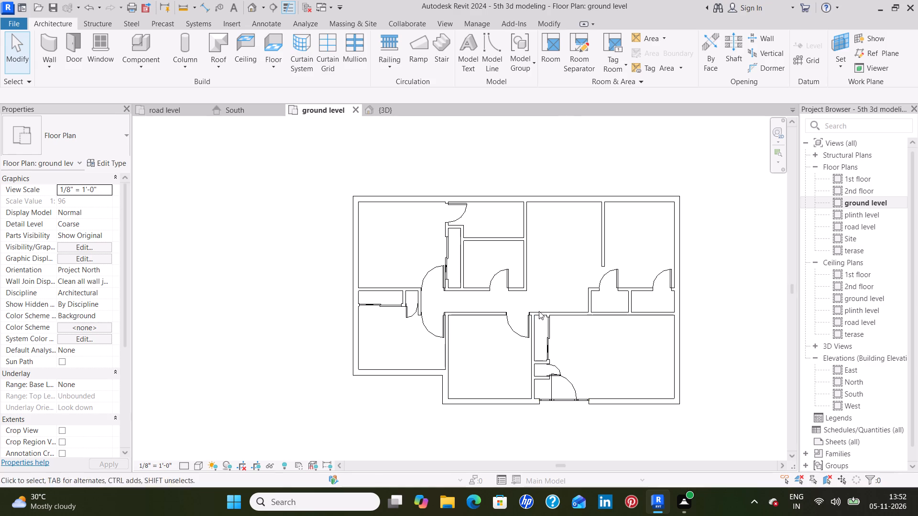
Load the Passage Opening-Cased component family from the US library's Openings folder.
click(139, 50)
click(91, 152)
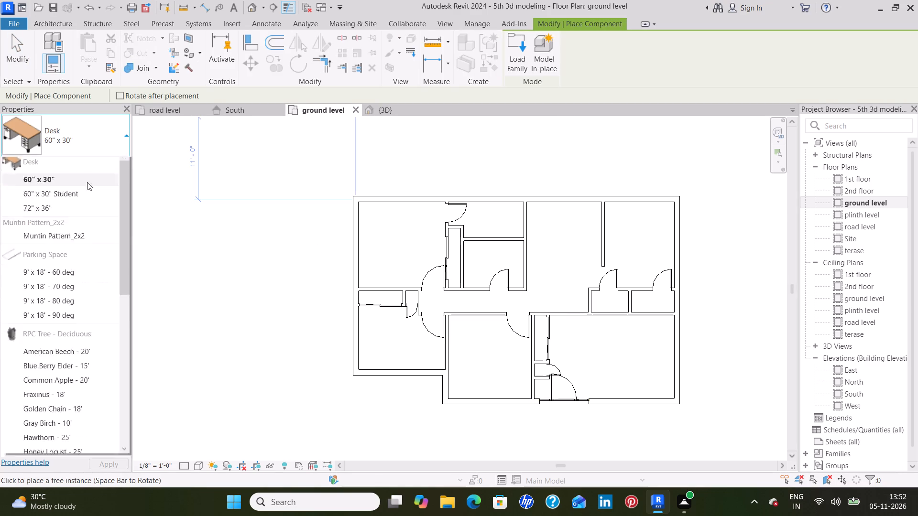
scroll(69, 326, up, 3)
scroll(69, 320, down, 6)
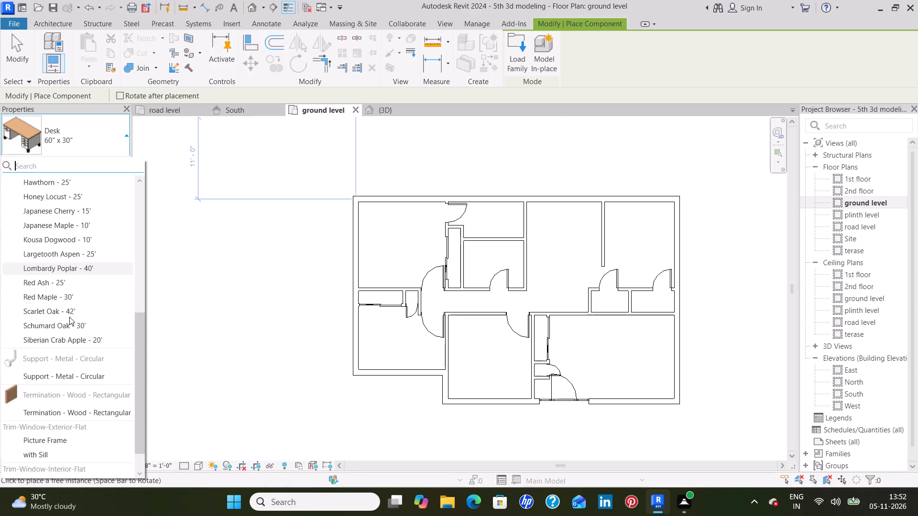
scroll(69, 313, down, 6)
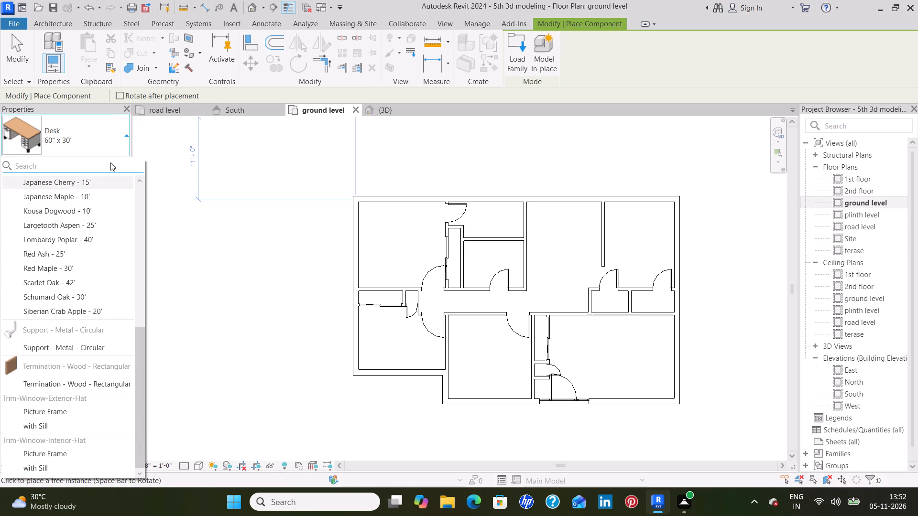
click(513, 66)
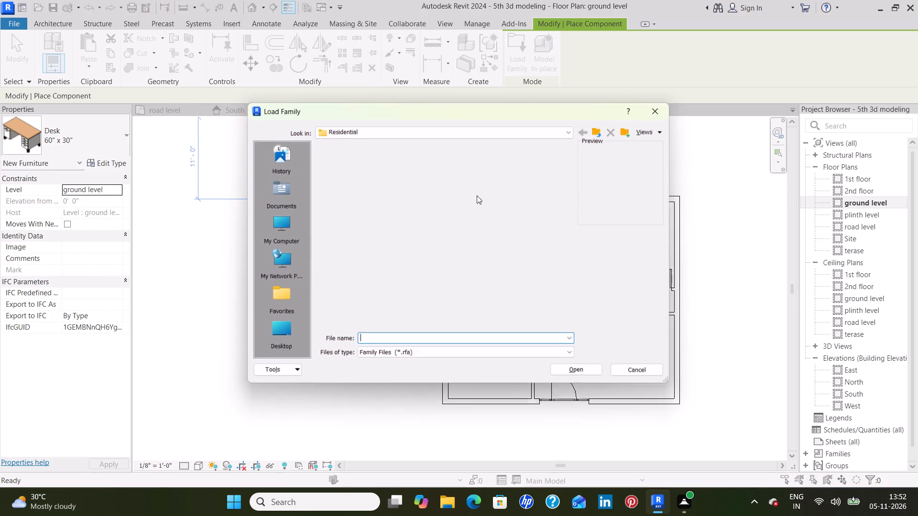
scroll(475, 204, down, 4)
click(599, 130)
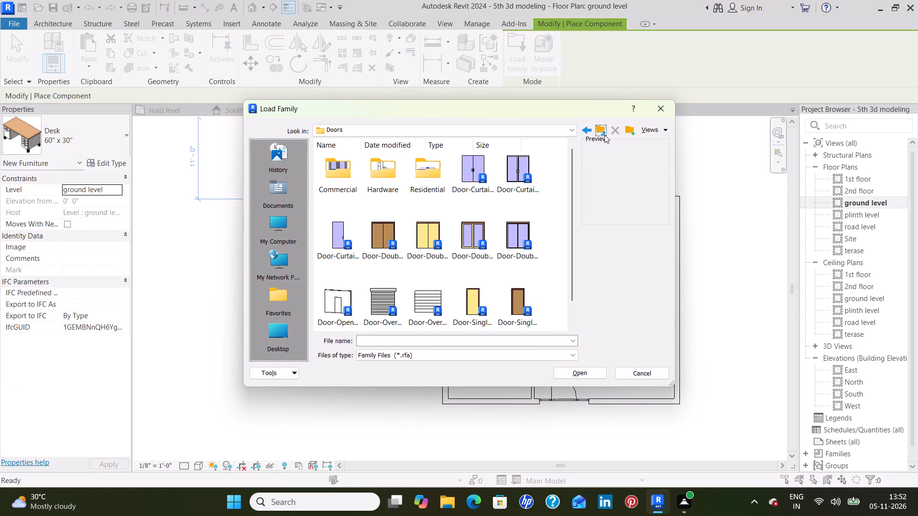
click(604, 135)
scroll(500, 200, down, 4)
scroll(500, 200, up, 2)
click(333, 236)
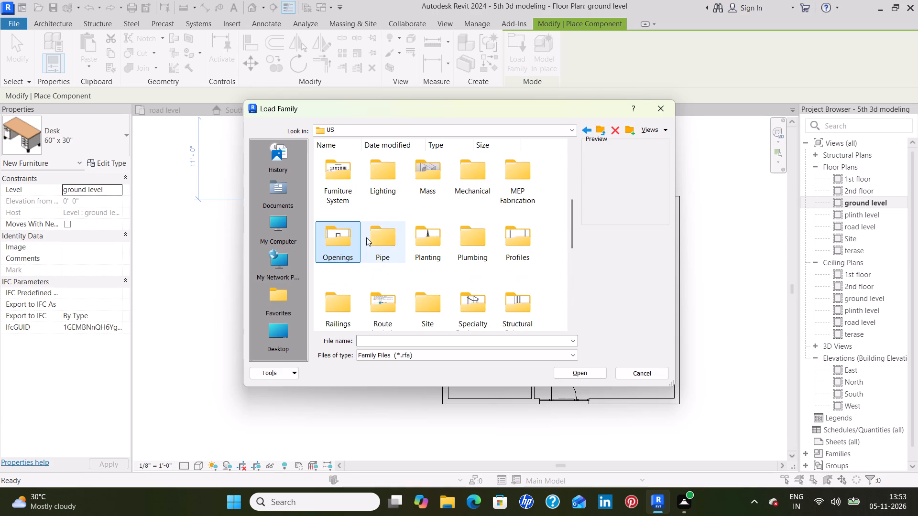
click(578, 374)
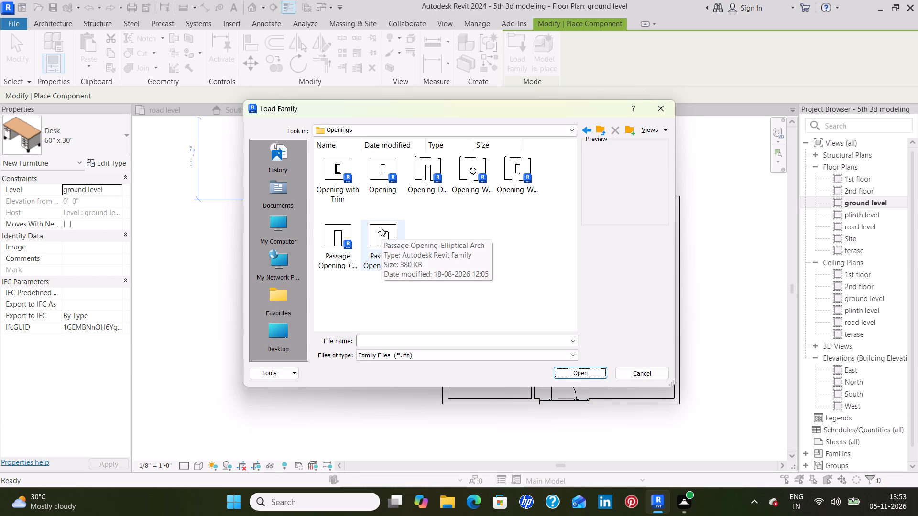
click(342, 229)
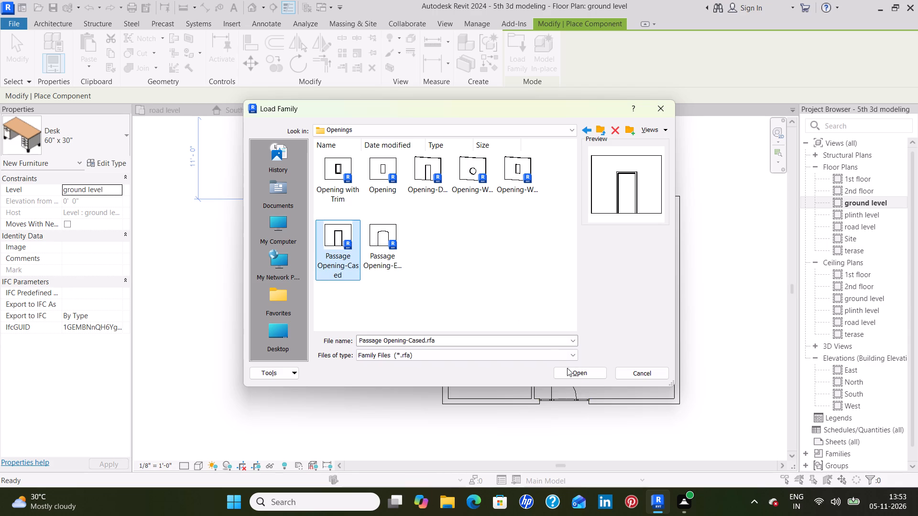
click(587, 372)
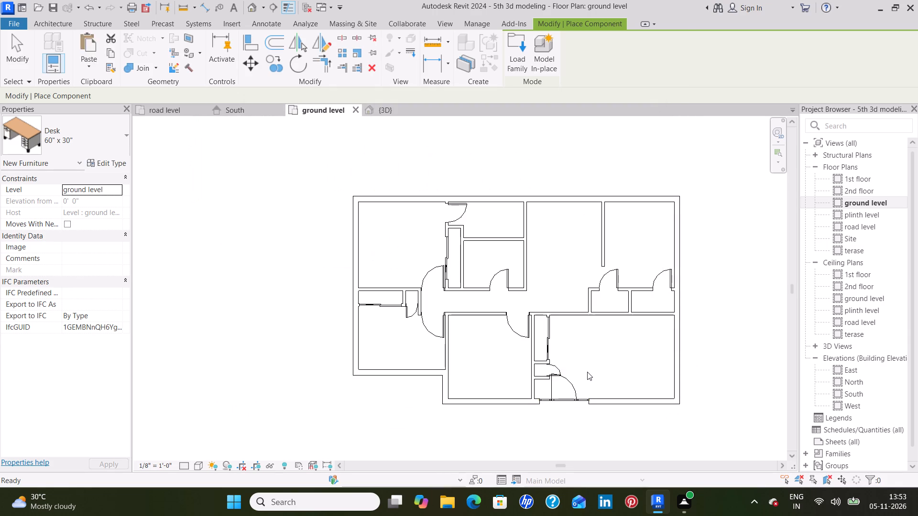
Place a 36" x 84" Passage Opening-Cased in the large lower-right room's upper wall, centred about 2'-9 1/4" from the storage's left wall.
click(86, 135)
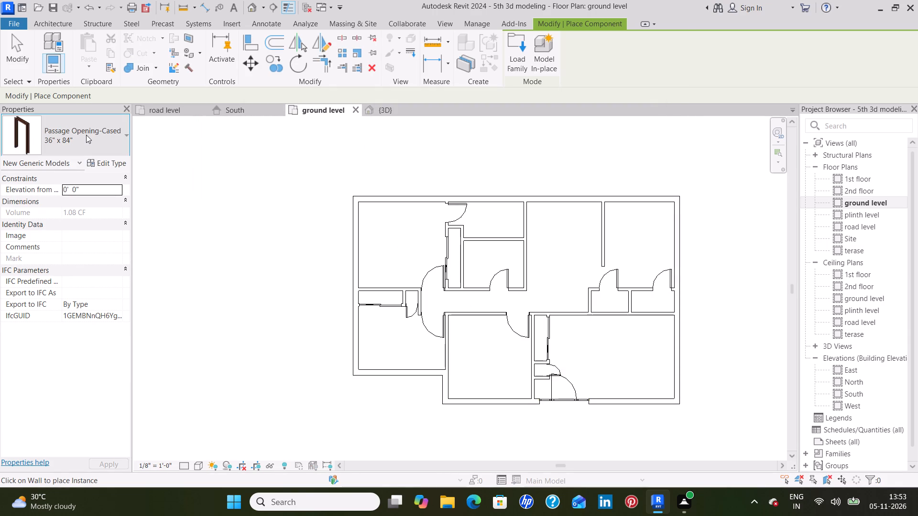
scroll(90, 182, up, 1)
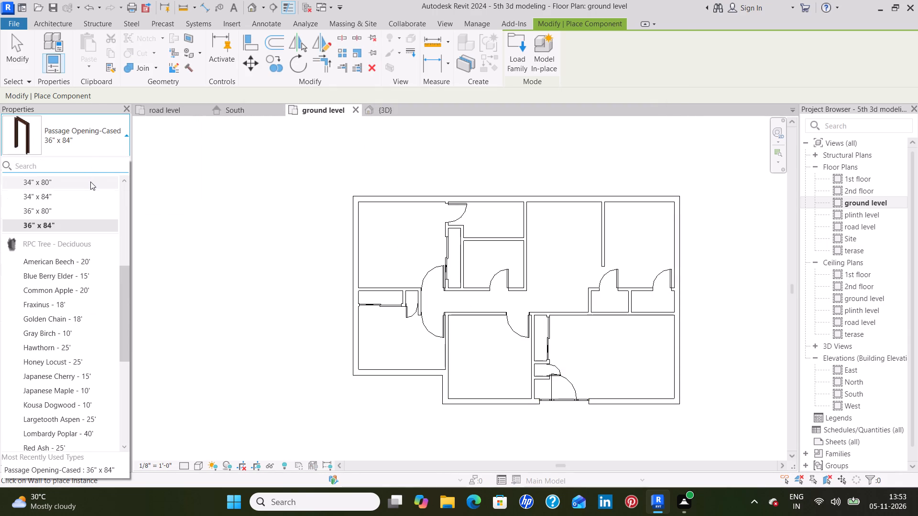
click(63, 225)
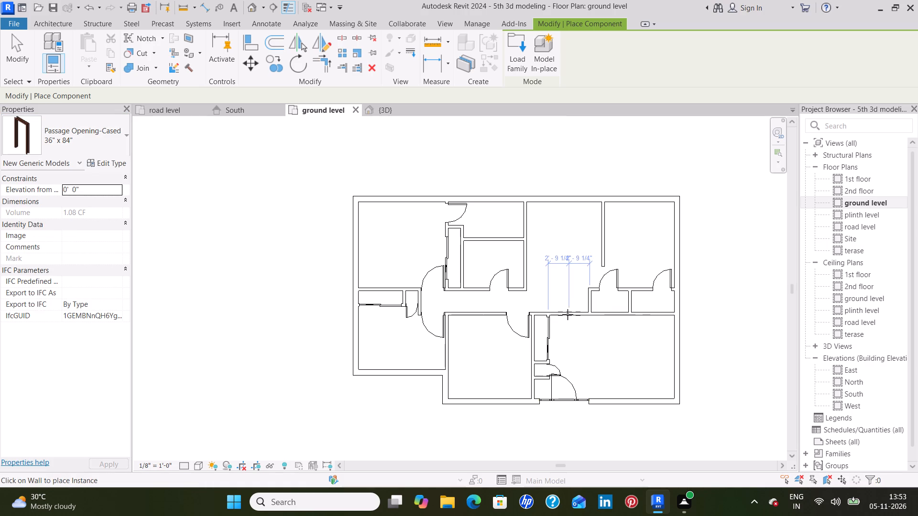
click(569, 314)
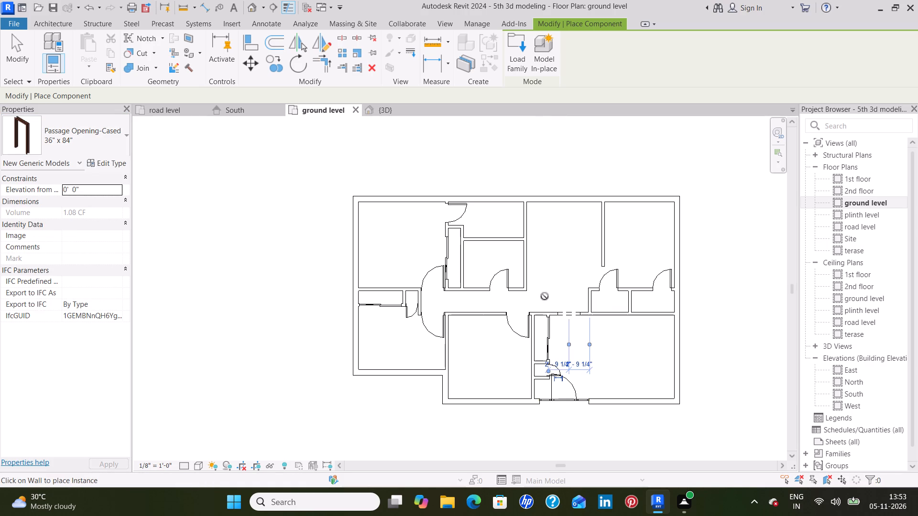
Place a Fixed 24" x 24" window in the upper exterior wall of the small top-middle room, about 3'-6" from its right partition.
key(Escape)
key(Escape)
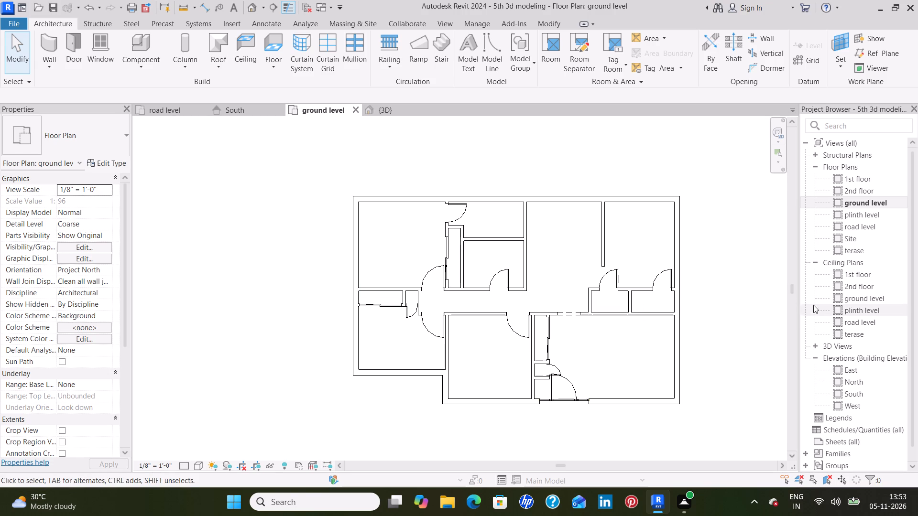
middle_drag(579, 256, 541, 218)
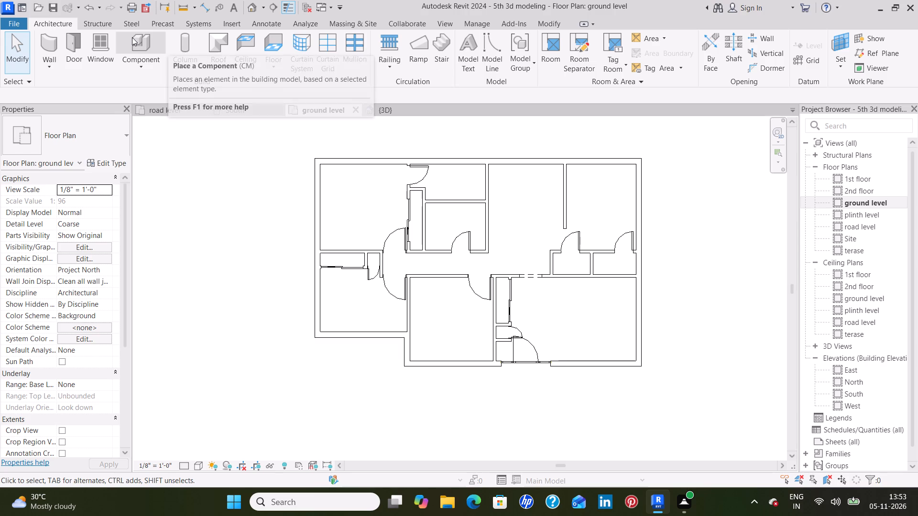
click(94, 42)
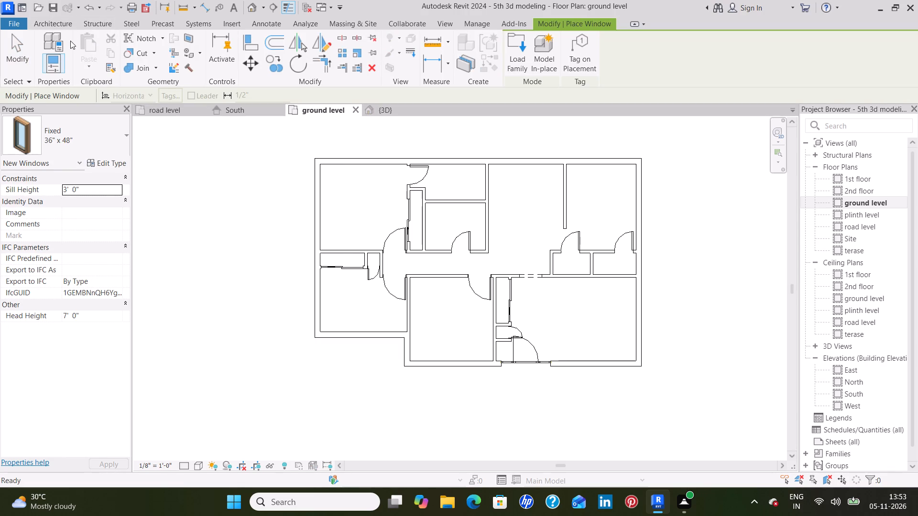
click(98, 142)
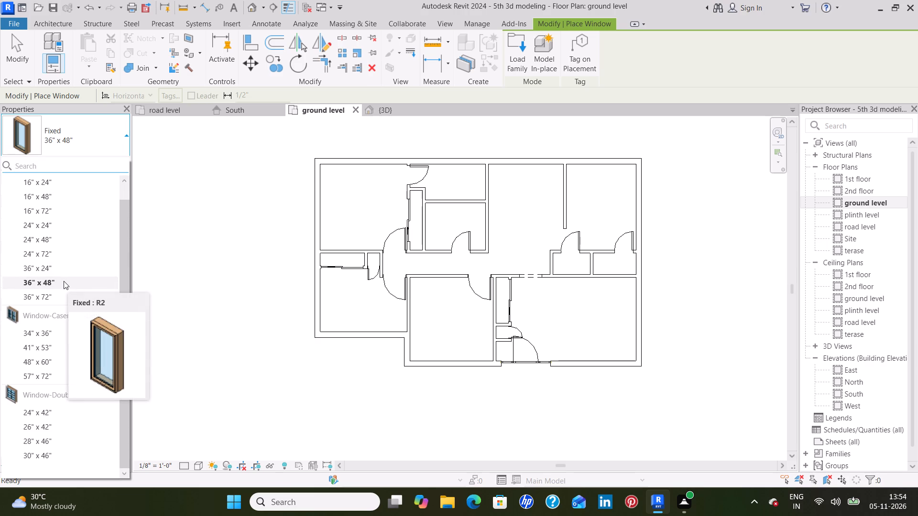
scroll(62, 280, up, 2)
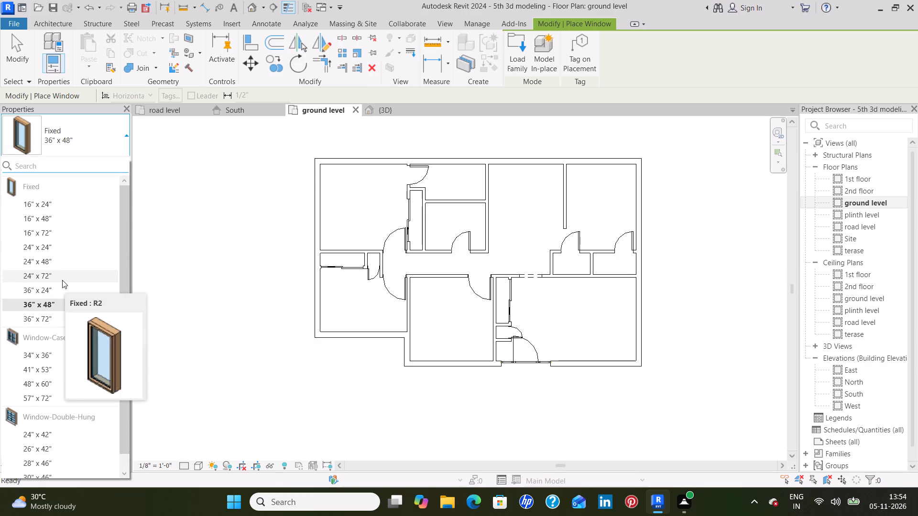
click(39, 247)
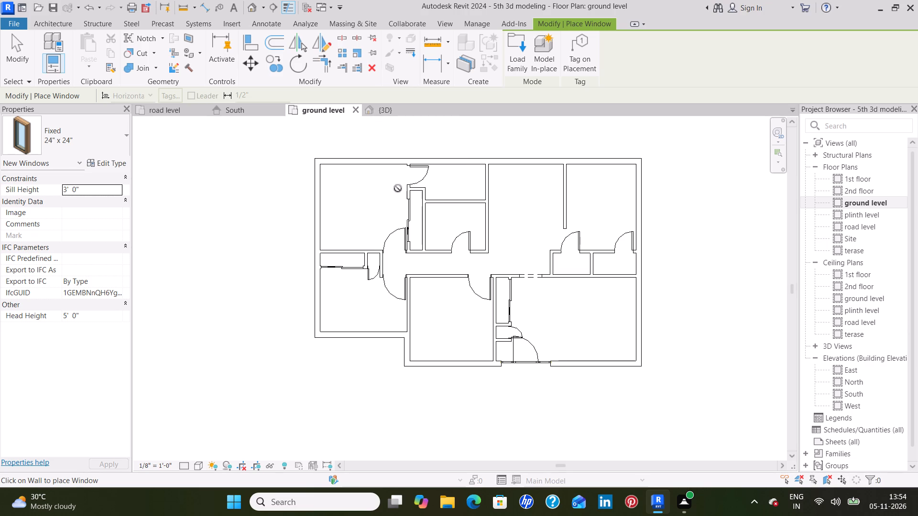
click(459, 155)
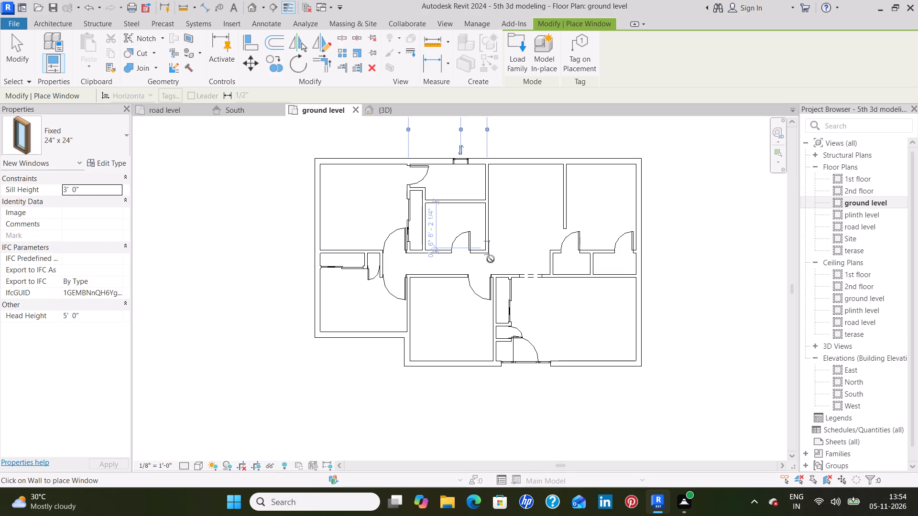
key(ctrl+alt+shift+super+space)
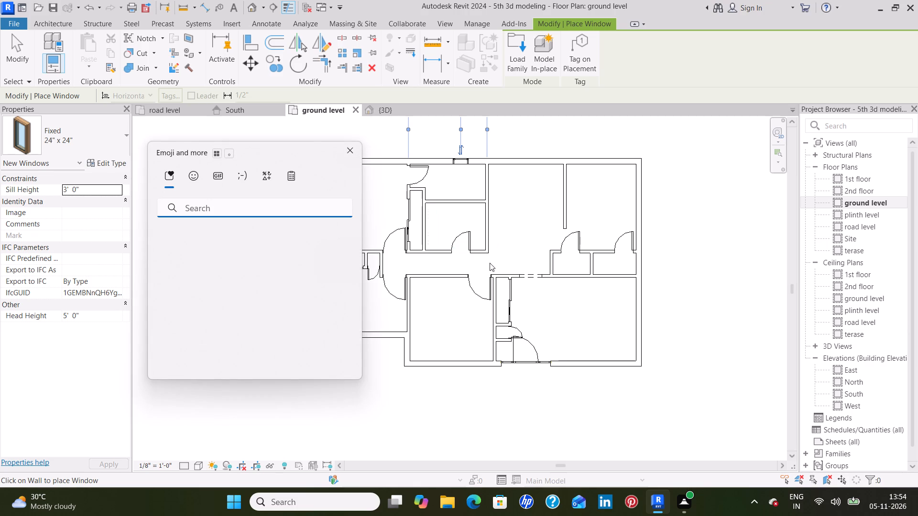
key(Escape)
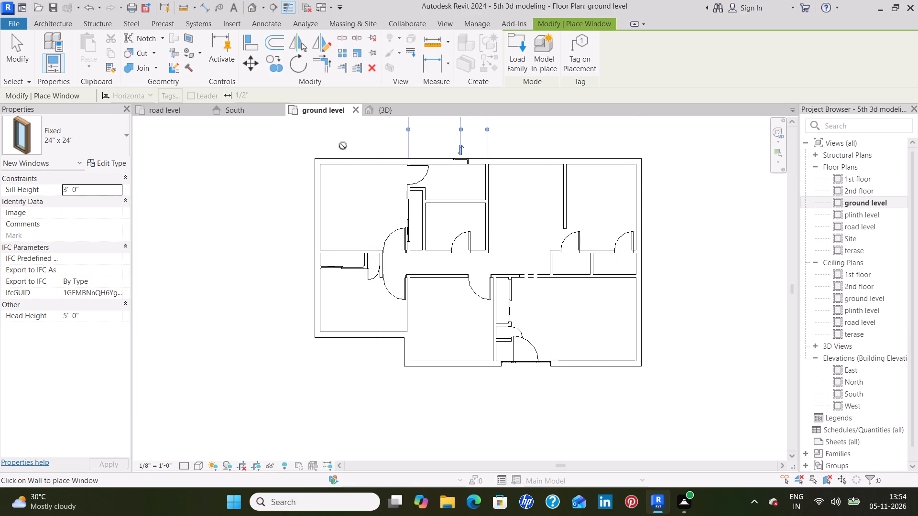
key(Escape)
key(Escape)
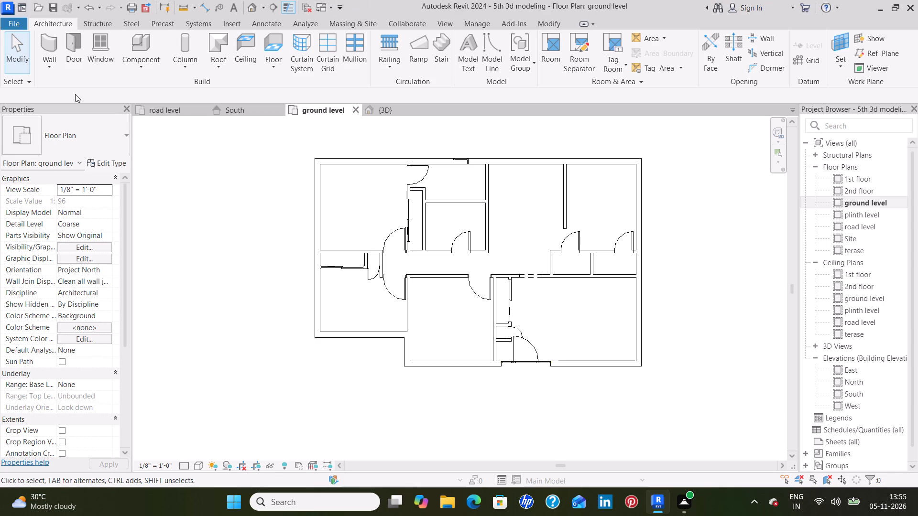
Place a Window-Casement-Double 34" x 36" in the top-right room's upper exterior wall, about 3'-0" from the right exterior wall.
click(98, 46)
click(99, 142)
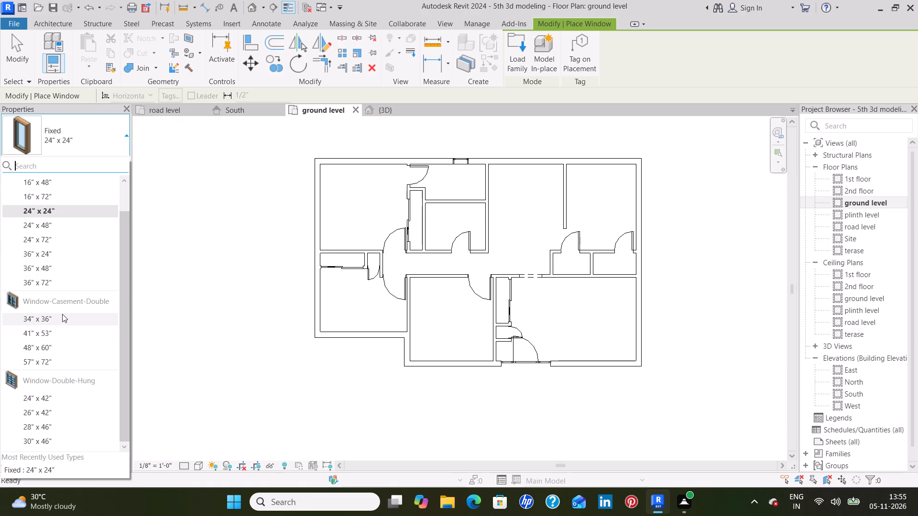
click(51, 318)
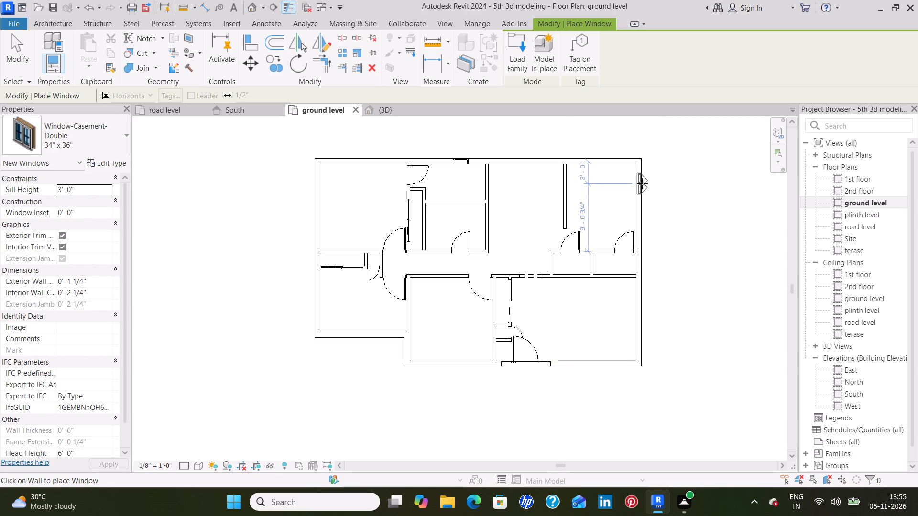
click(615, 156)
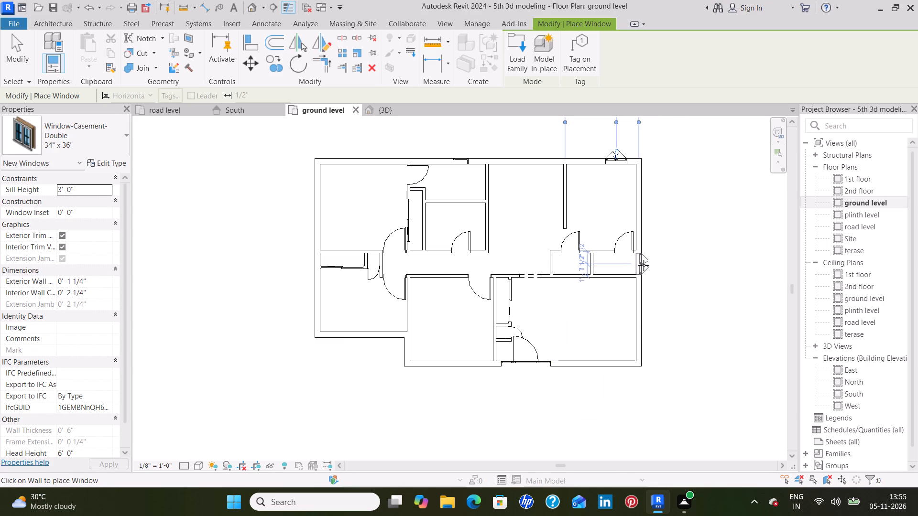
Place Window-Double-Hung 26" x 42" windows in the right exterior wall and the left wall of the right-hand storage, centred between the storage's long walls.
click(107, 146)
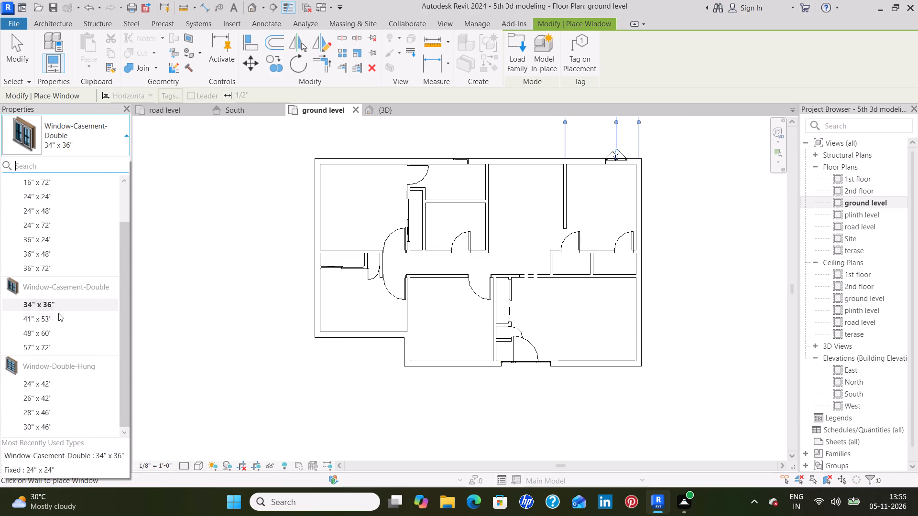
scroll(57, 314, up, 1)
scroll(57, 314, down, 1)
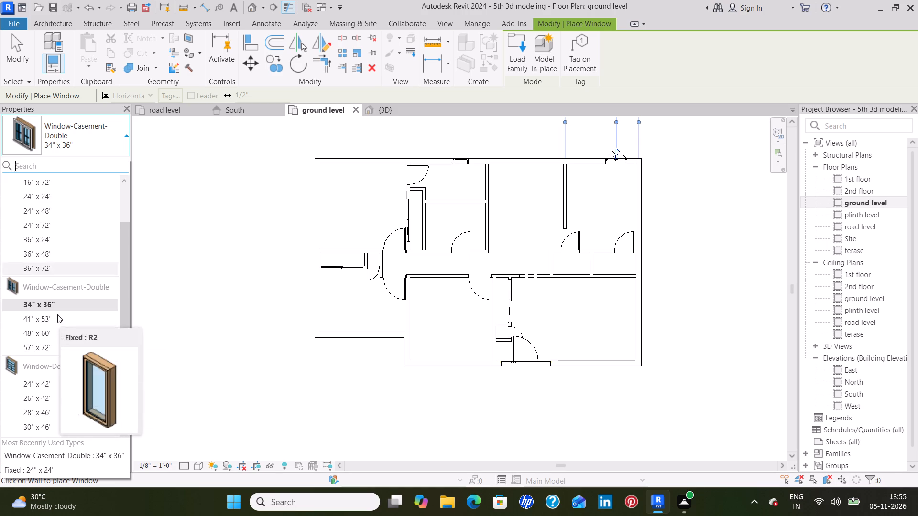
click(54, 396)
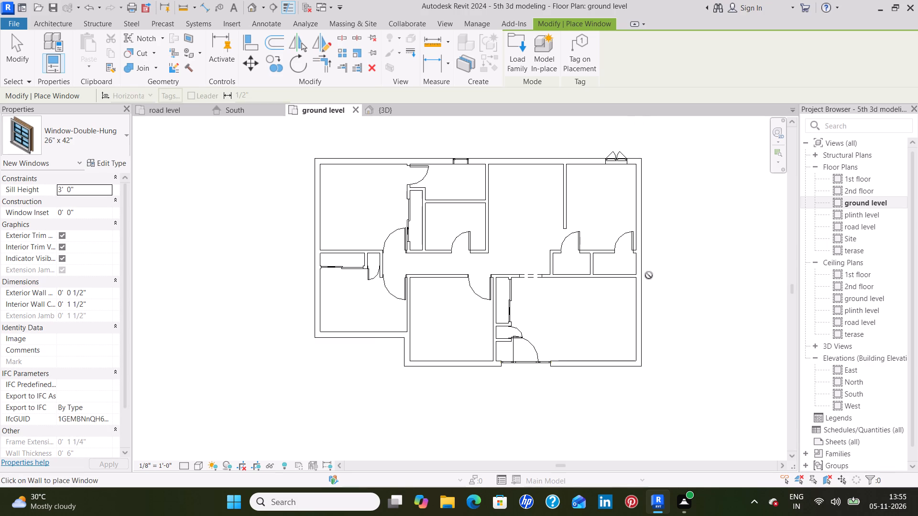
click(640, 265)
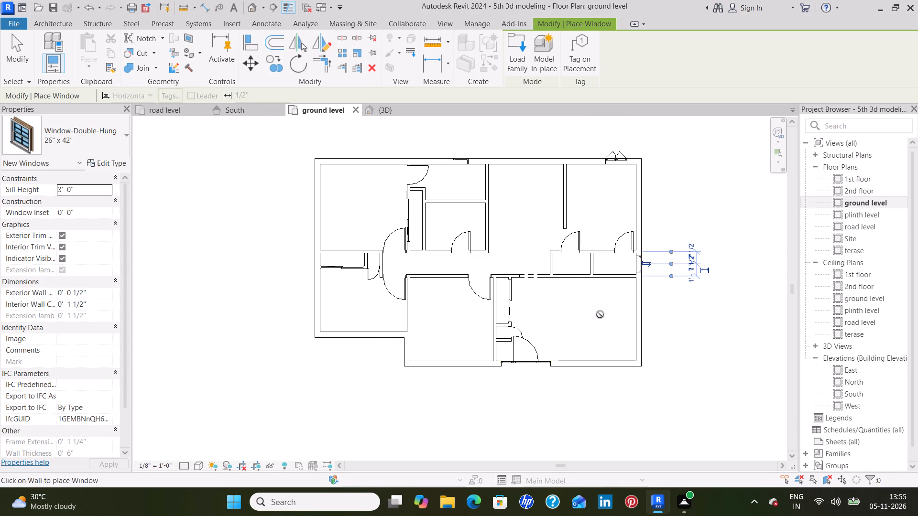
click(556, 262)
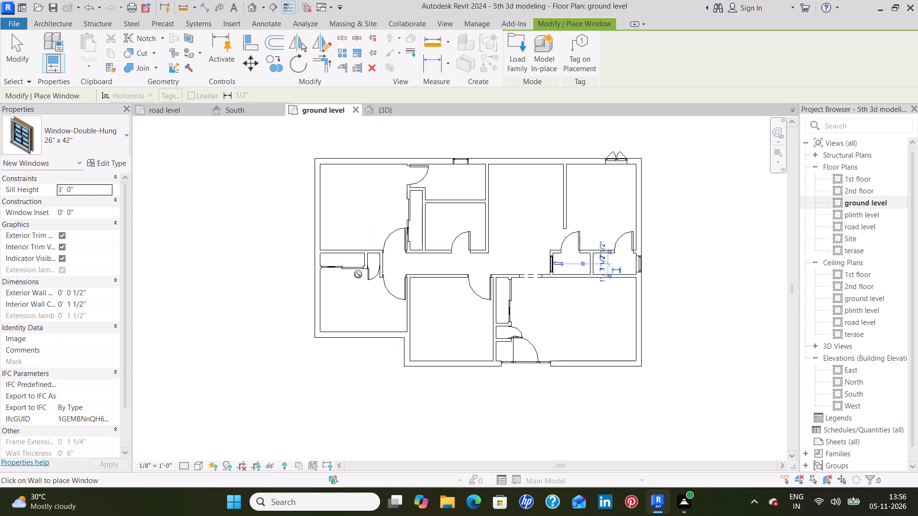
key(Escape)
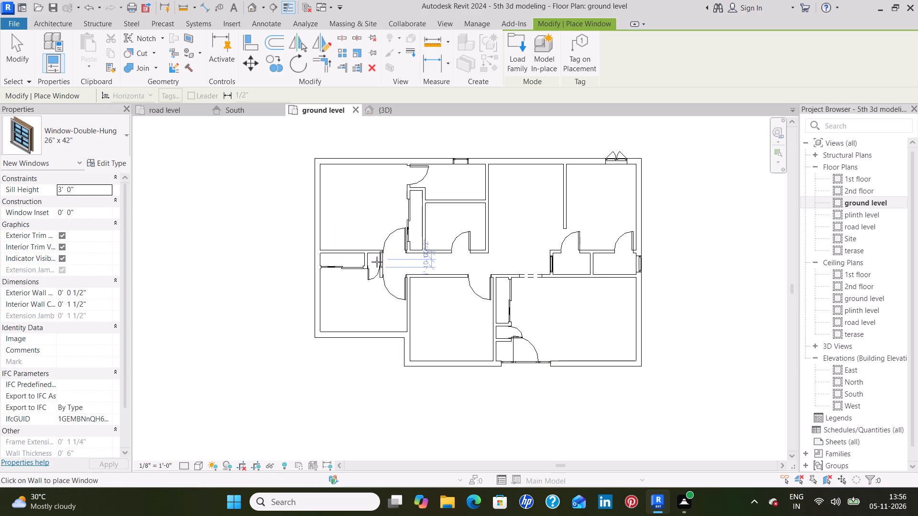
key(Escape)
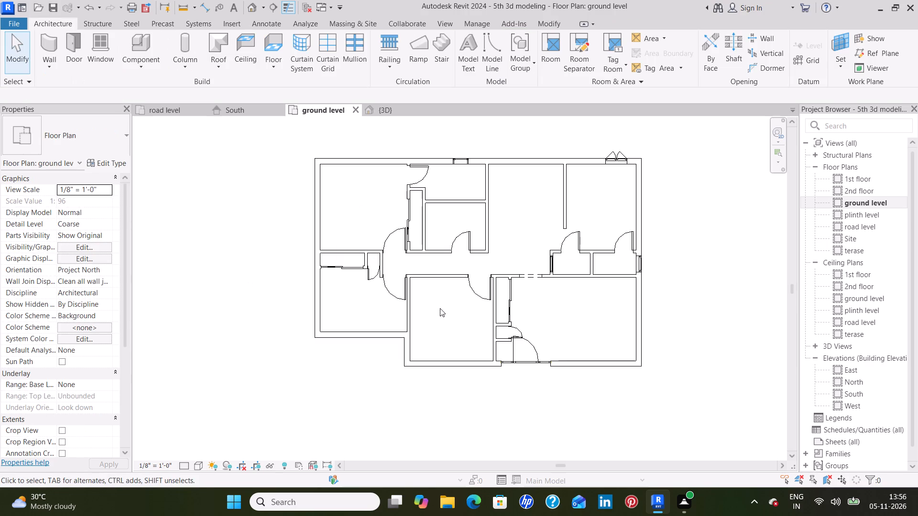
Flip the facing of the double-hung window in the right-hand storage's left wall.
scroll(557, 271, up, 6)
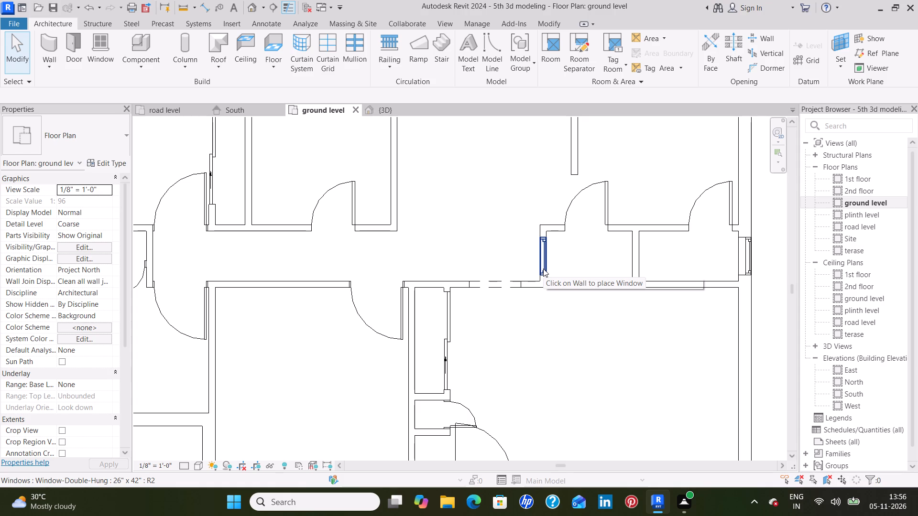
click(543, 269)
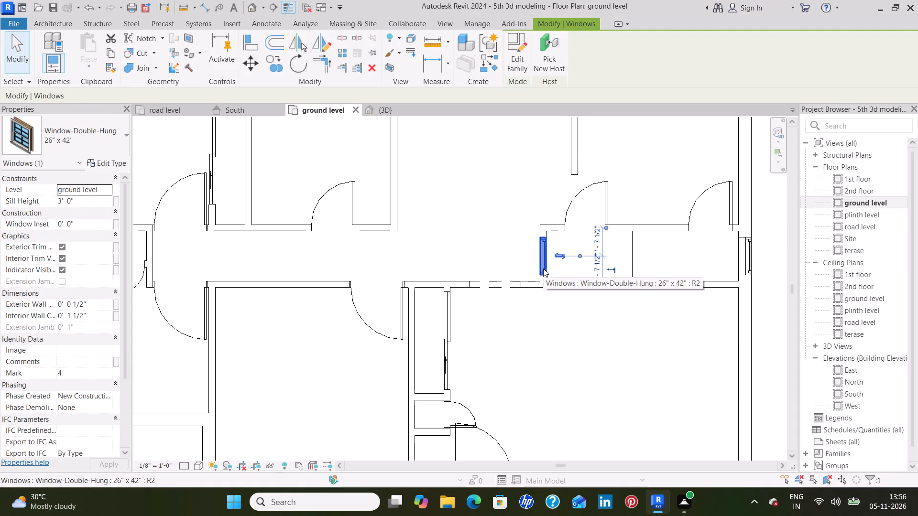
click(562, 255)
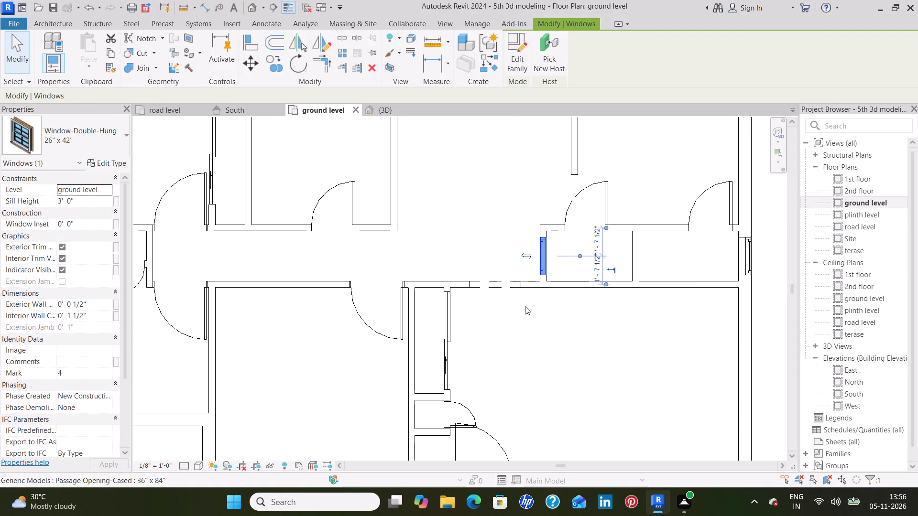
In the 3D view, set the sill height of the Fixed 24" x 24" window in the back wall to 6'-0".
click(388, 109)
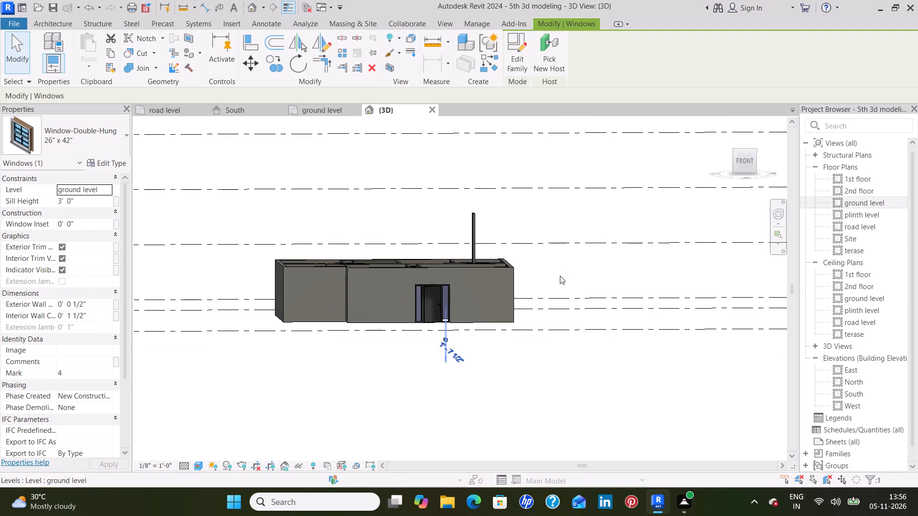
shift+middle_drag(560, 276, 505, 282)
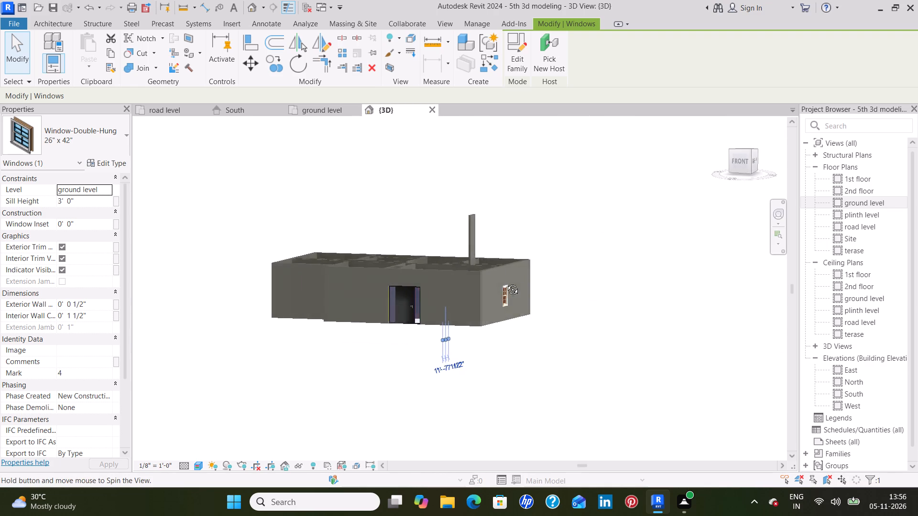
shift+middle_drag(505, 282, 374, 277)
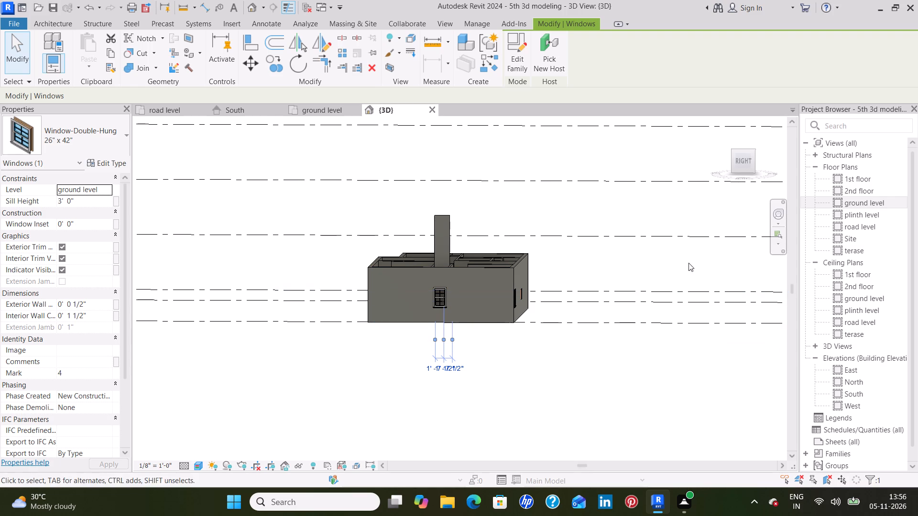
shift+middle_drag(688, 263, 561, 266)
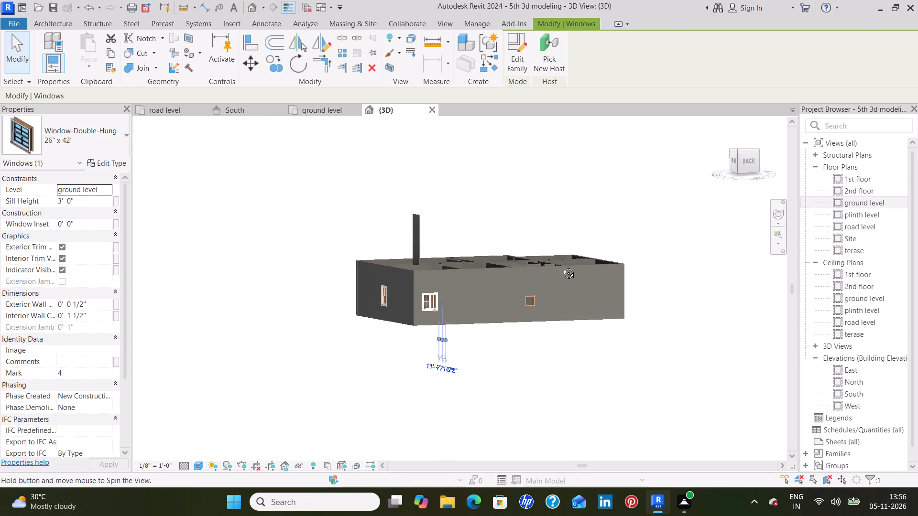
shift+middle_drag(561, 266, 608, 270)
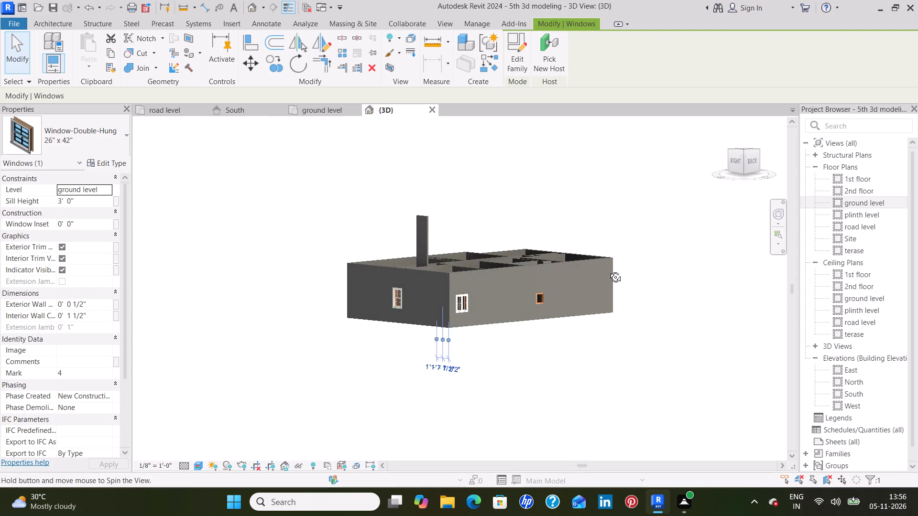
shift+middle_drag(608, 270, 560, 267)
click(530, 298)
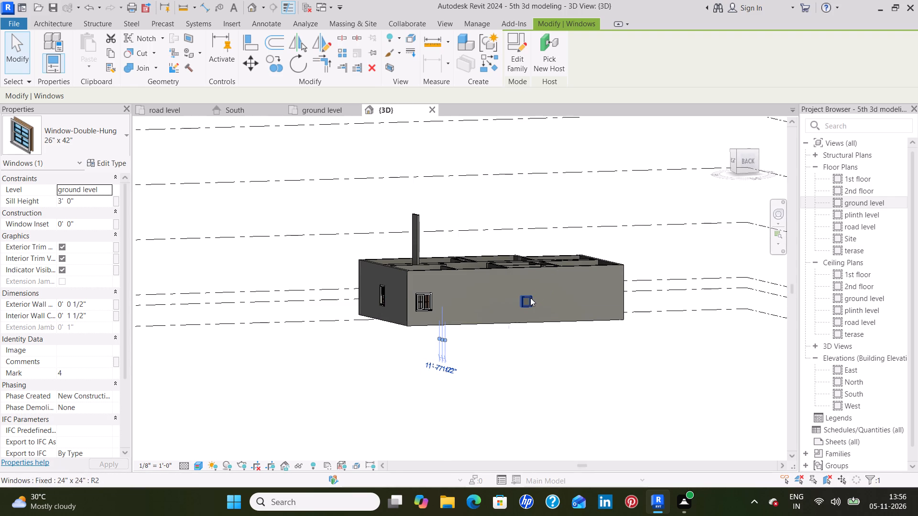
click(89, 202)
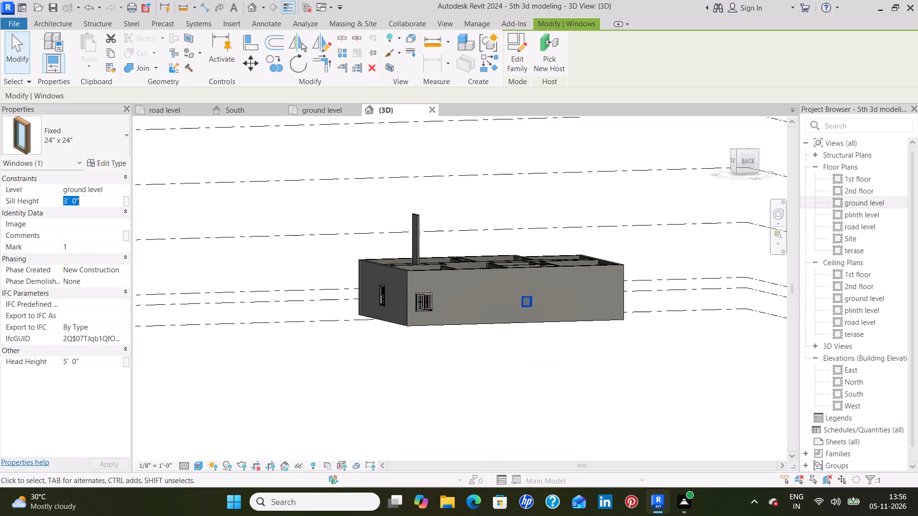
key(BackSpace)
key(6)
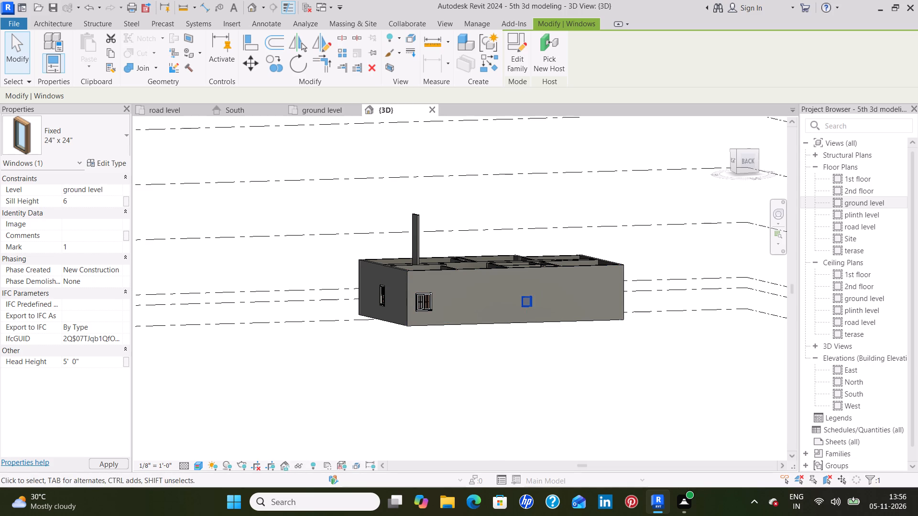
key(apostrophe)
key(Return)
click(97, 465)
click(283, 418)
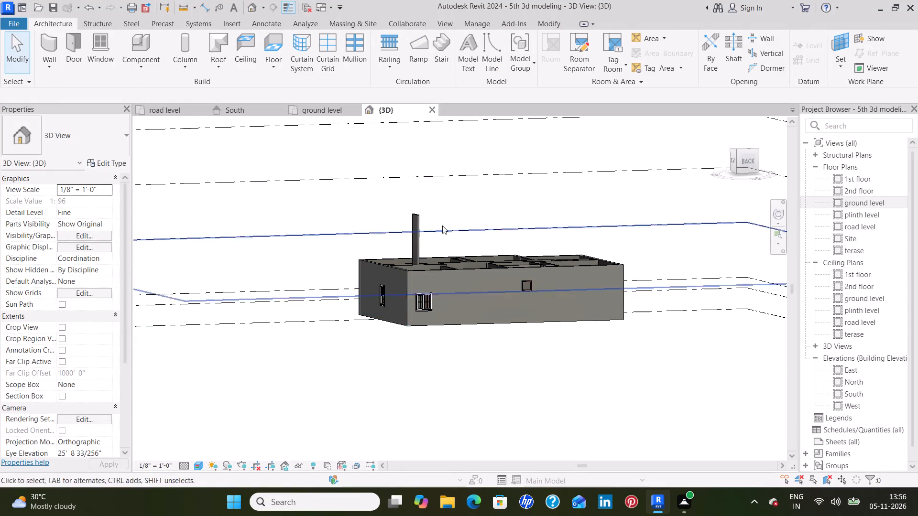
Set the top constraint of the tall 4.5" wall rising above the others to Up to level: 1st floor.
click(416, 218)
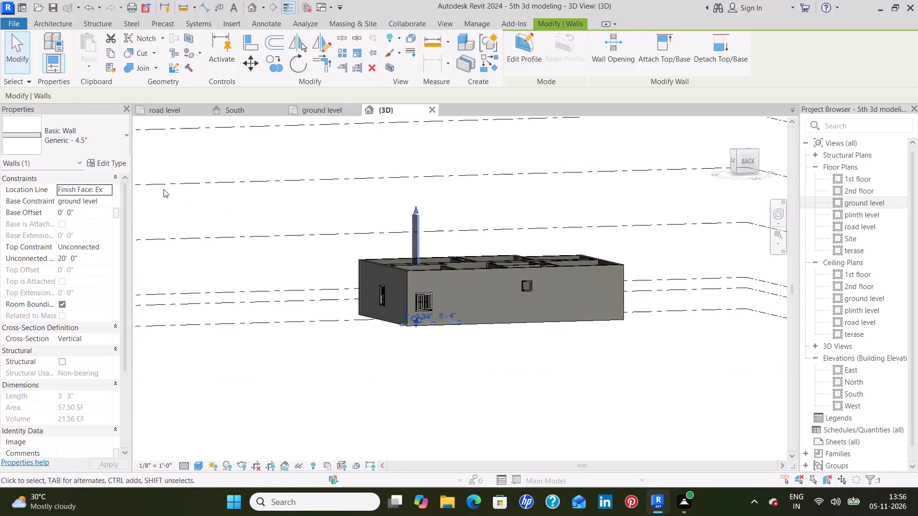
click(109, 244)
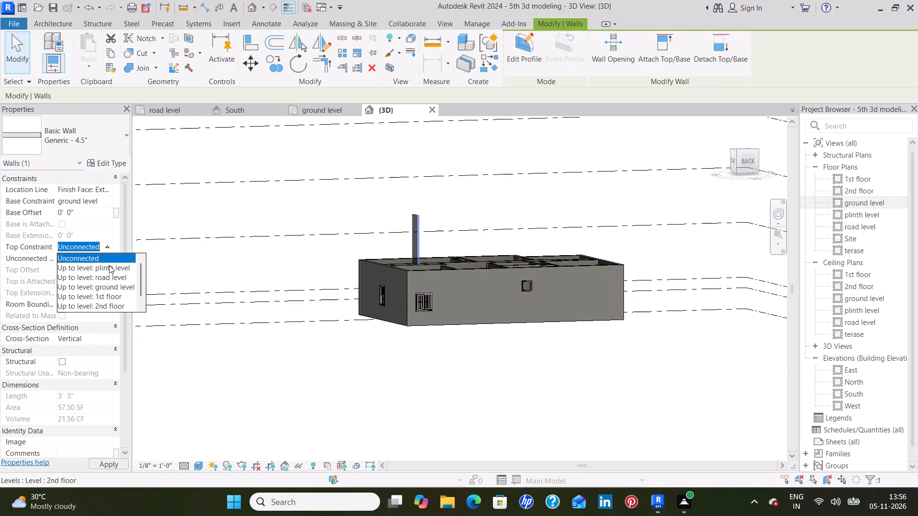
click(115, 300)
click(182, 268)
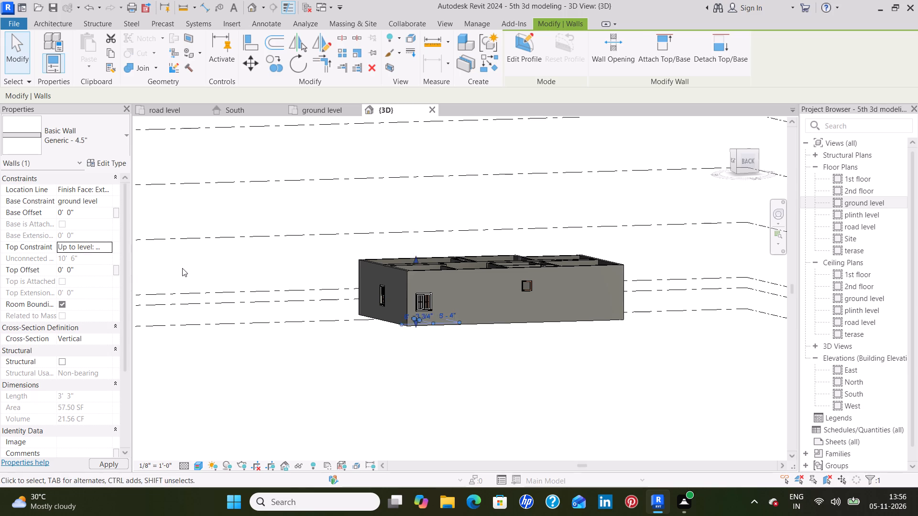
For the ground level plan, load the Window-Casement-Triple-Middle-Transom family from the US library's Windows folder.
click(328, 107)
scroll(532, 265, down, 3)
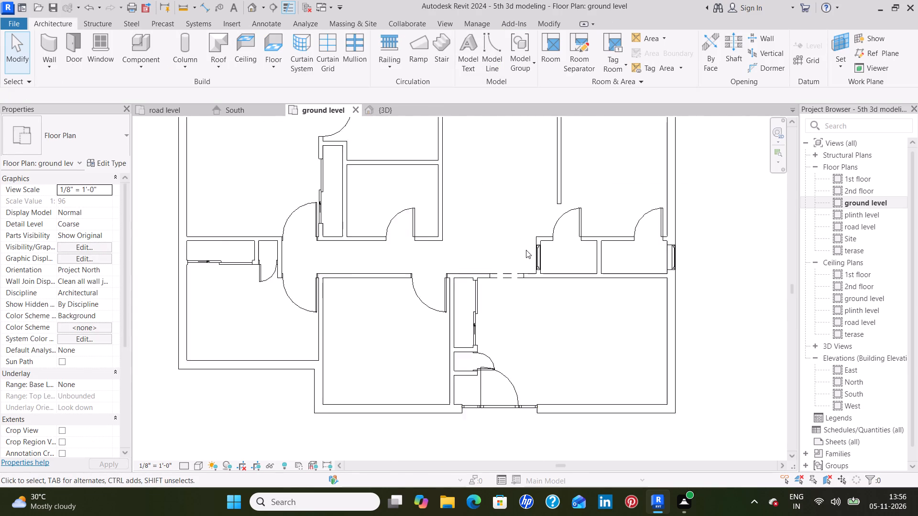
scroll(526, 250, down, 1)
middle_drag(508, 218, 482, 232)
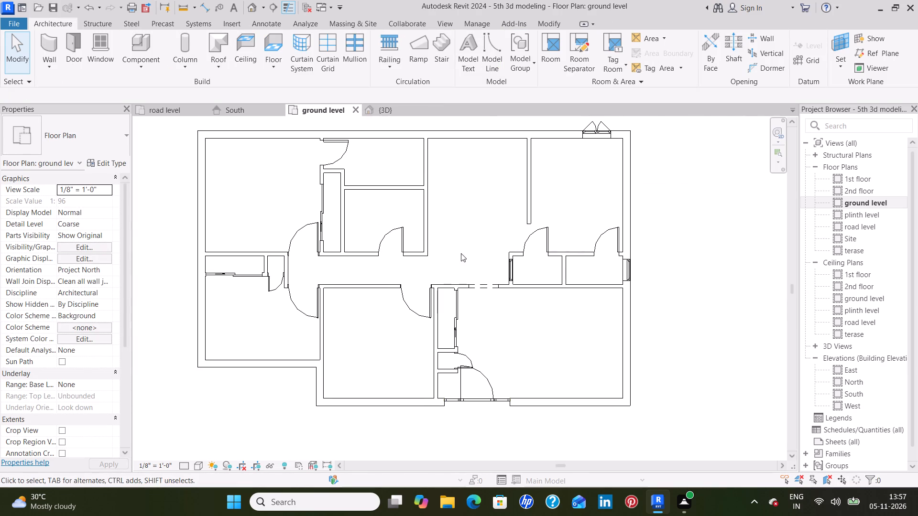
click(106, 51)
click(523, 64)
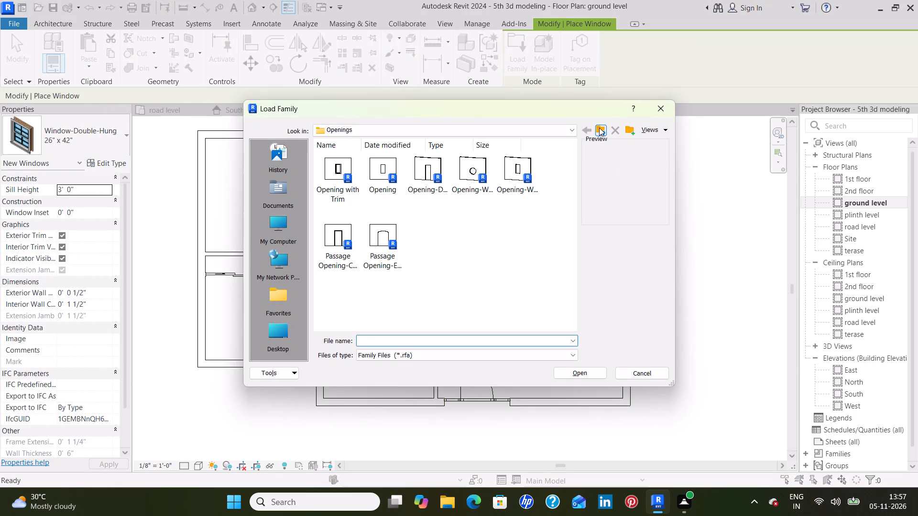
click(599, 128)
scroll(487, 191, down, 9)
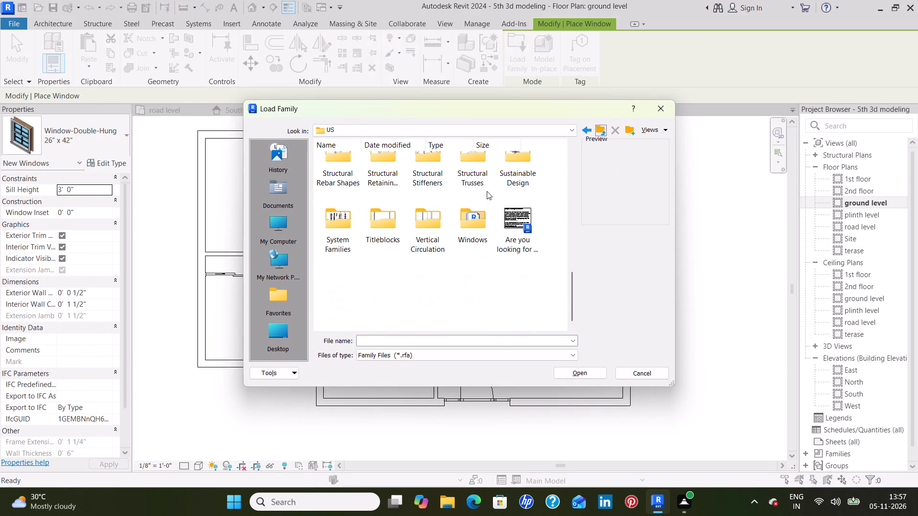
double_click(461, 222)
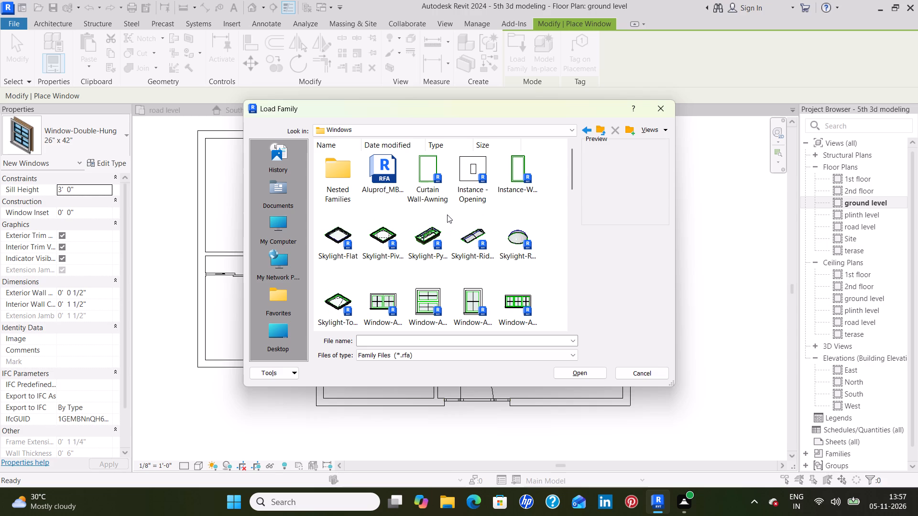
scroll(447, 215, down, 1)
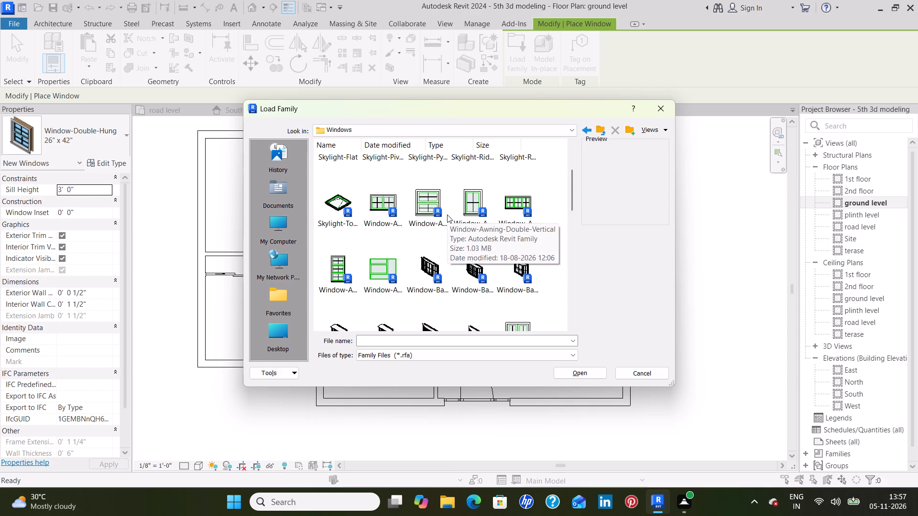
scroll(447, 215, down, 1)
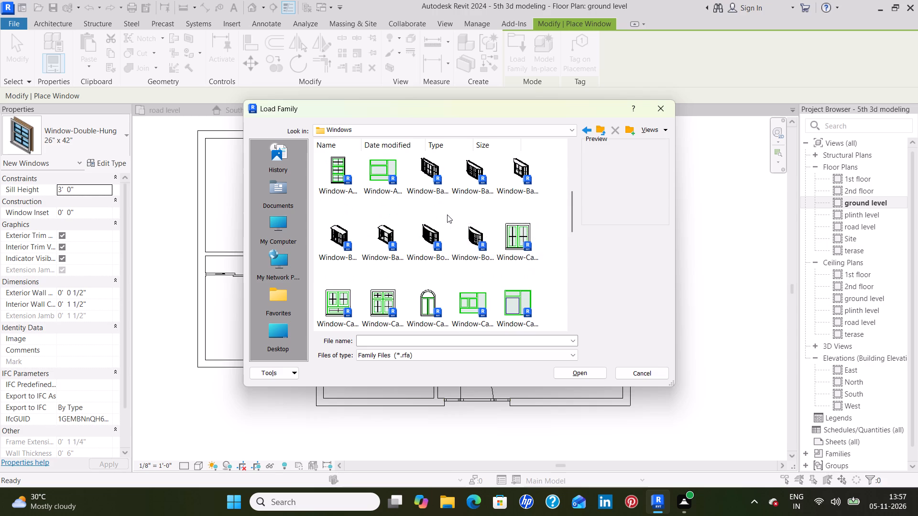
scroll(447, 215, down, 1)
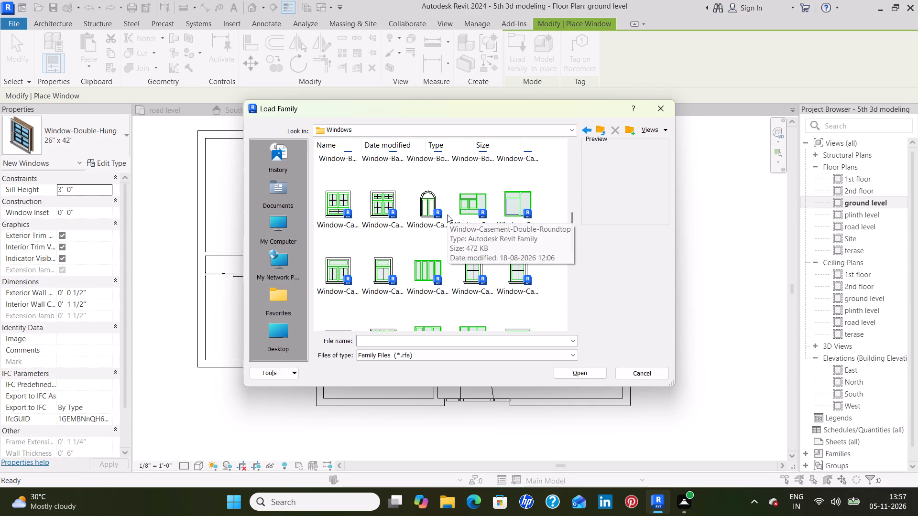
click(514, 197)
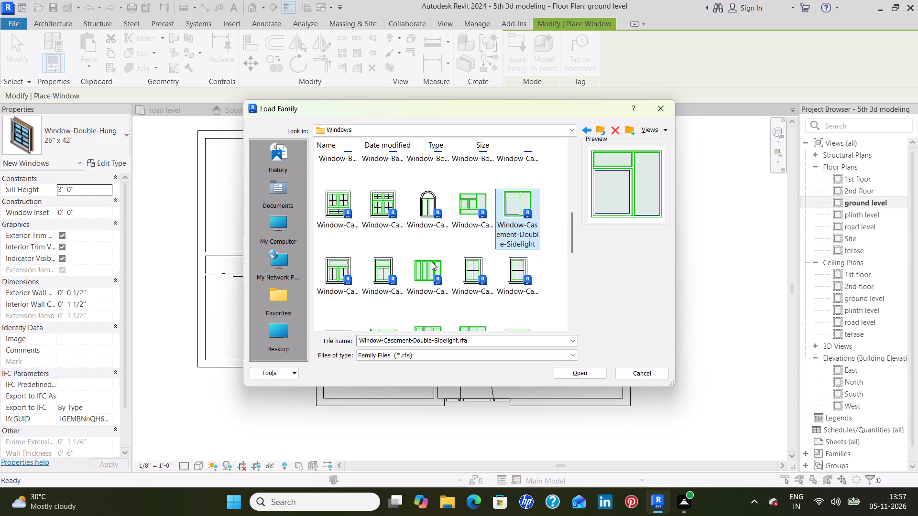
scroll(434, 261, down, 1)
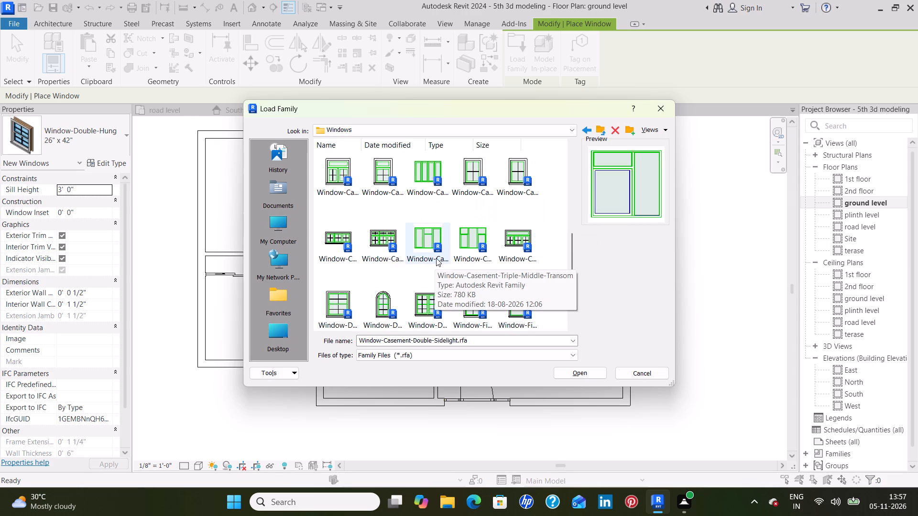
click(475, 231)
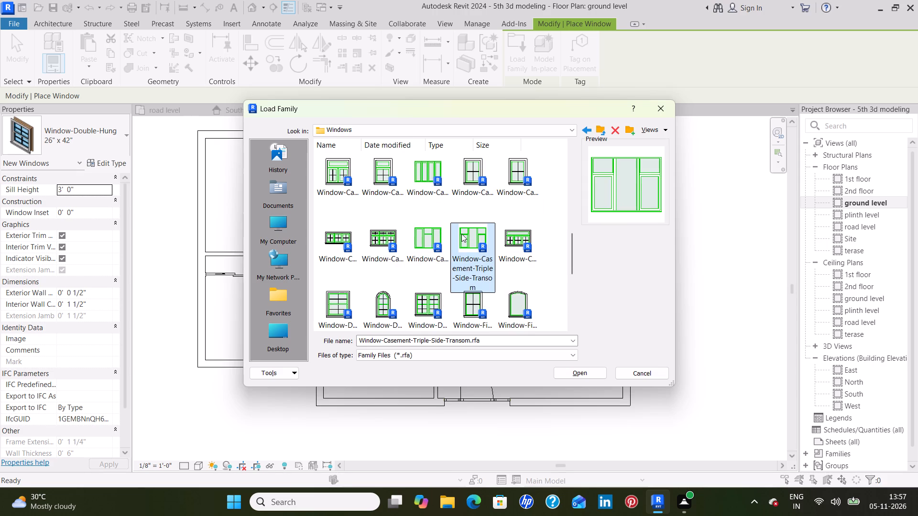
click(436, 230)
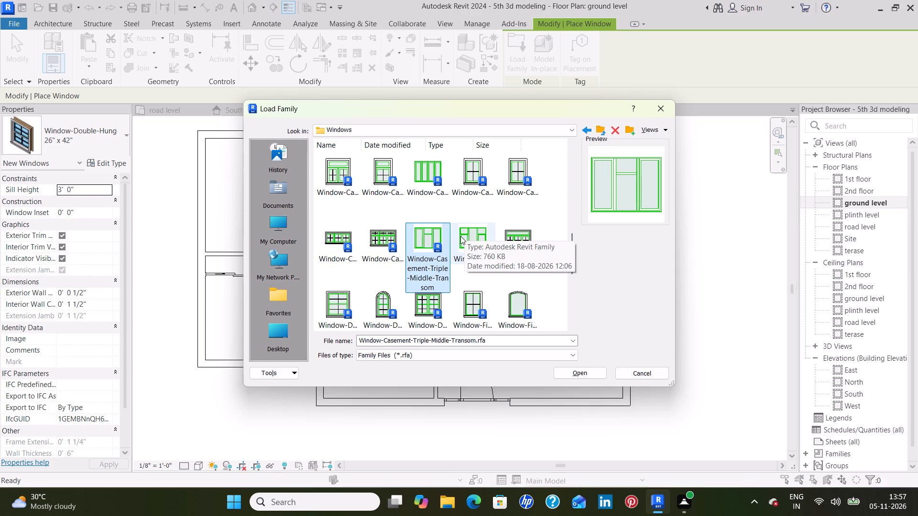
click(573, 374)
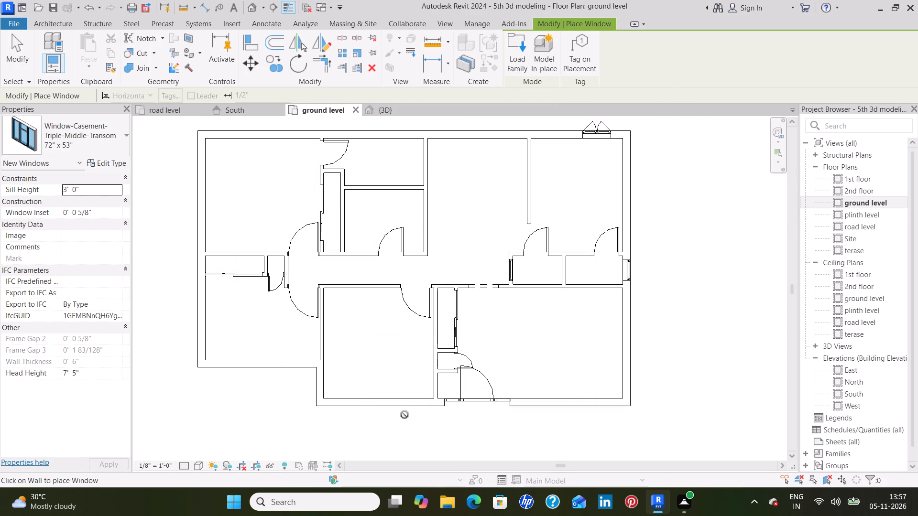
Place 72" x 53" triple casements centred in the bottom-middle room's lower wall and top-left room's left wall, and 5'-6" along the bottom-left room's lower wall.
click(376, 407)
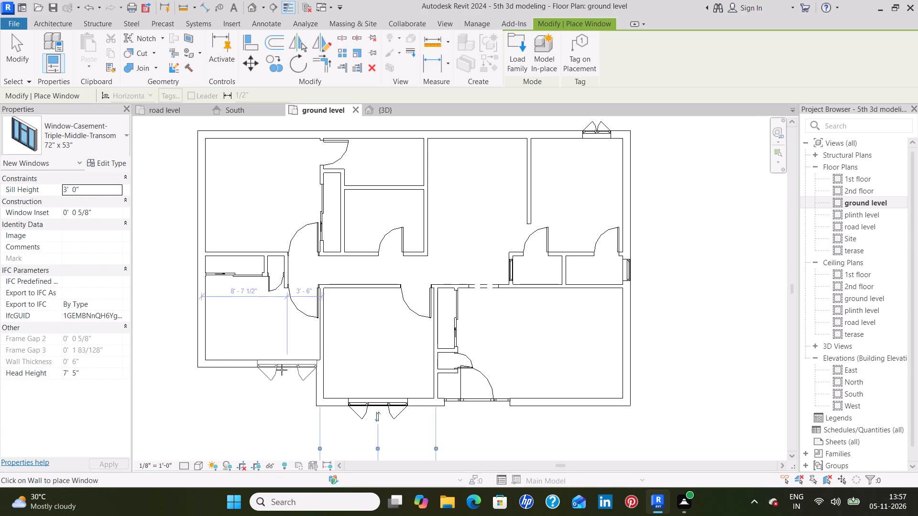
click(256, 367)
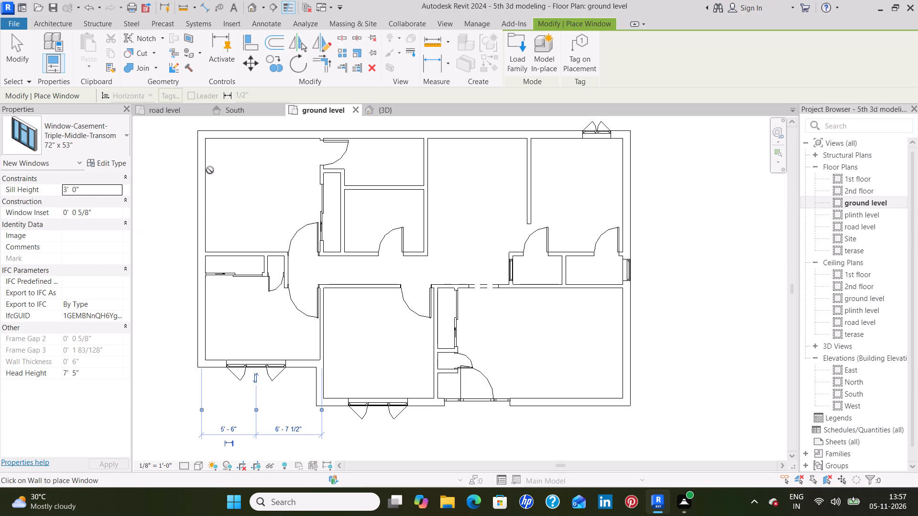
click(195, 194)
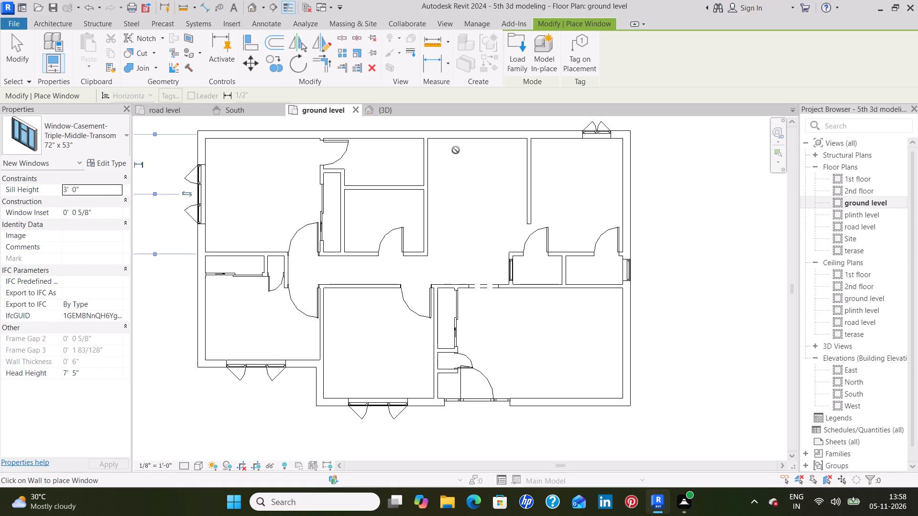
Place 72" x 53" triple casements centred in the upper-middle room's top wall, 5'-0" down the bottom-right room's right wall, and right of the entrance door.
click(478, 129)
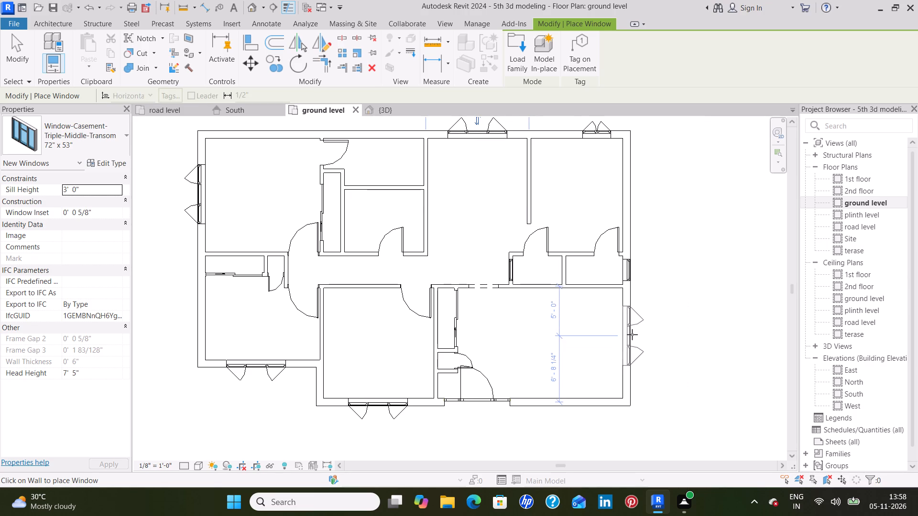
click(632, 334)
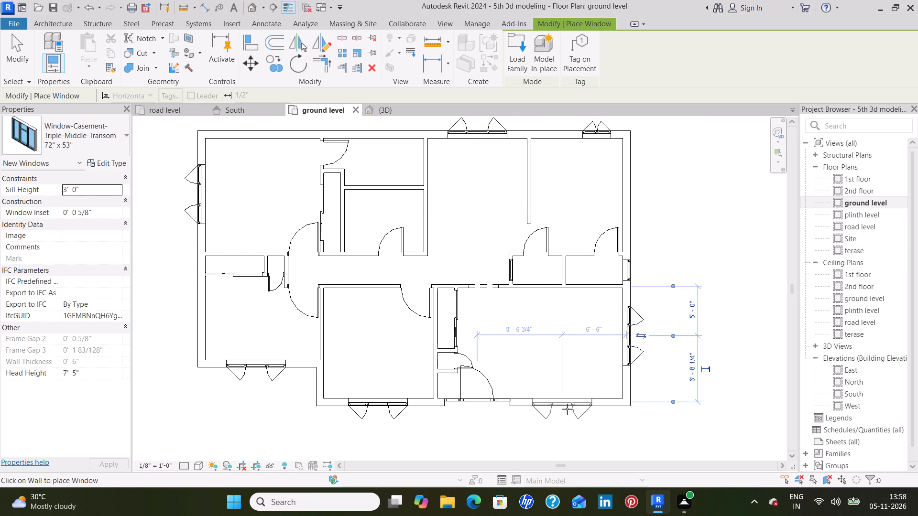
click(567, 409)
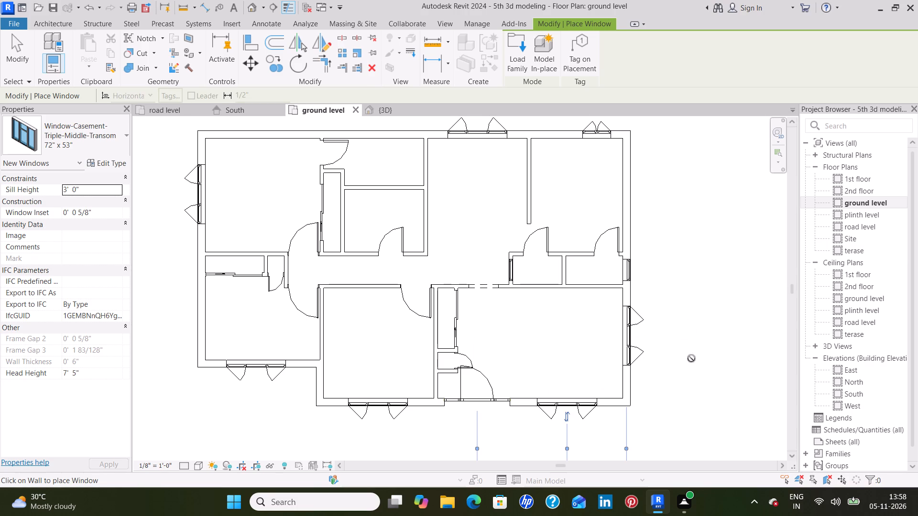
key(Escape)
key(Escape)
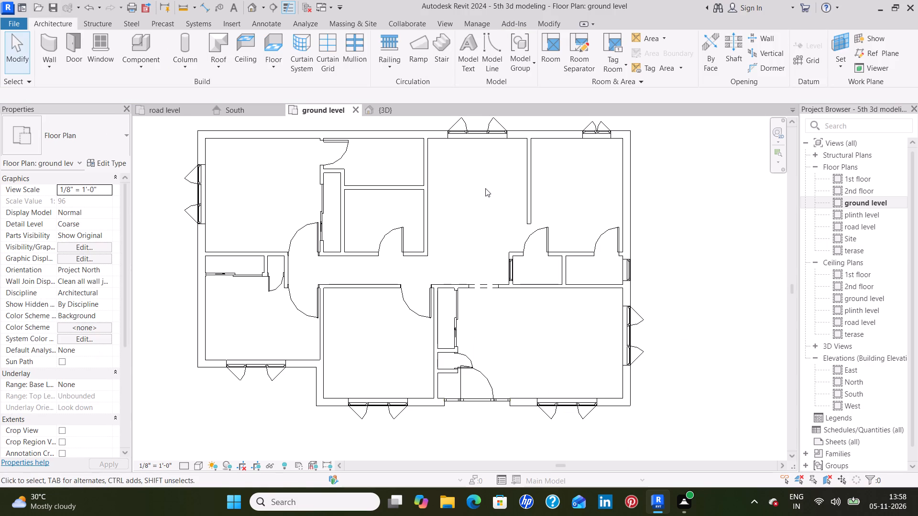
Place a matching Window-Double-Hung 26" x 42" in the short exterior jog wall beside the bottom-middle room, about 1'-11 1/4" from its ends.
middle_drag(485, 188, 492, 210)
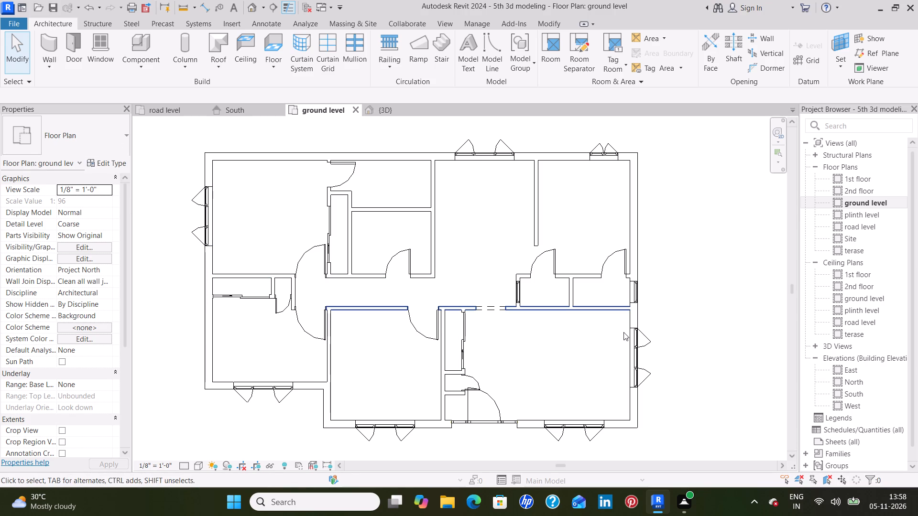
click(635, 300)
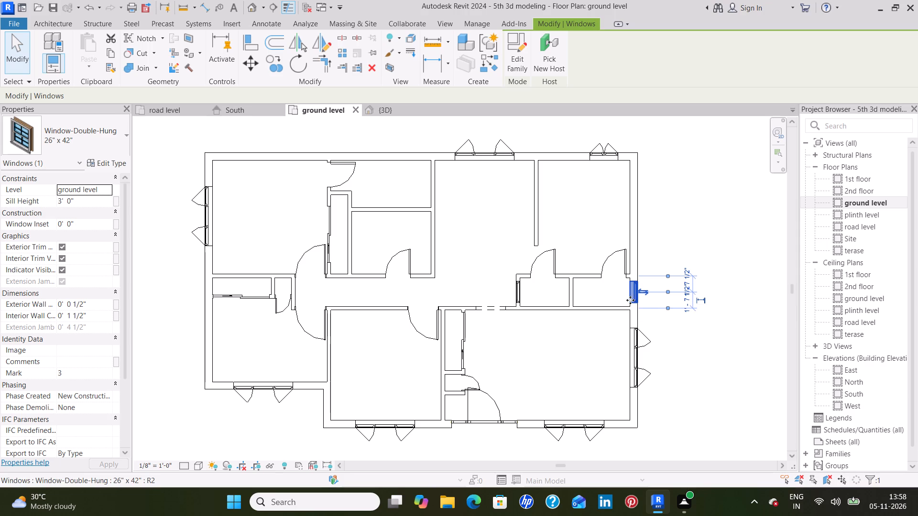
key(c)
key(s)
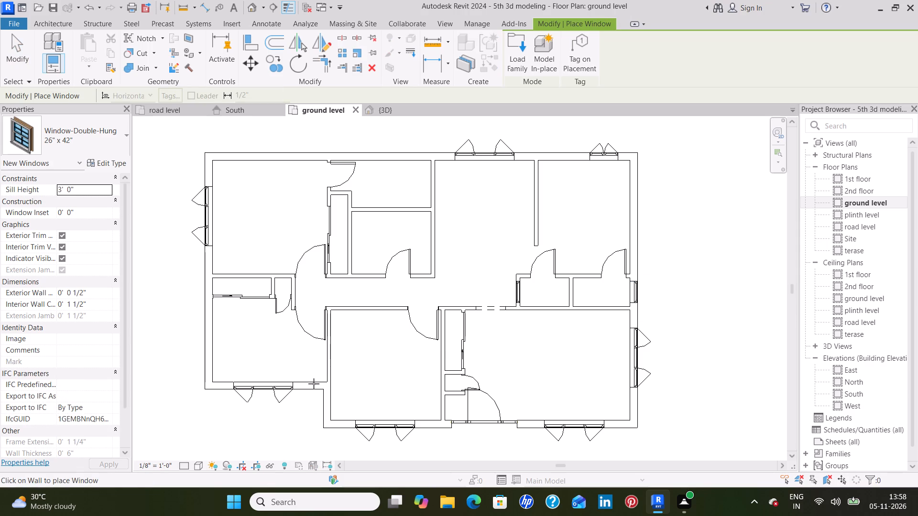
click(323, 407)
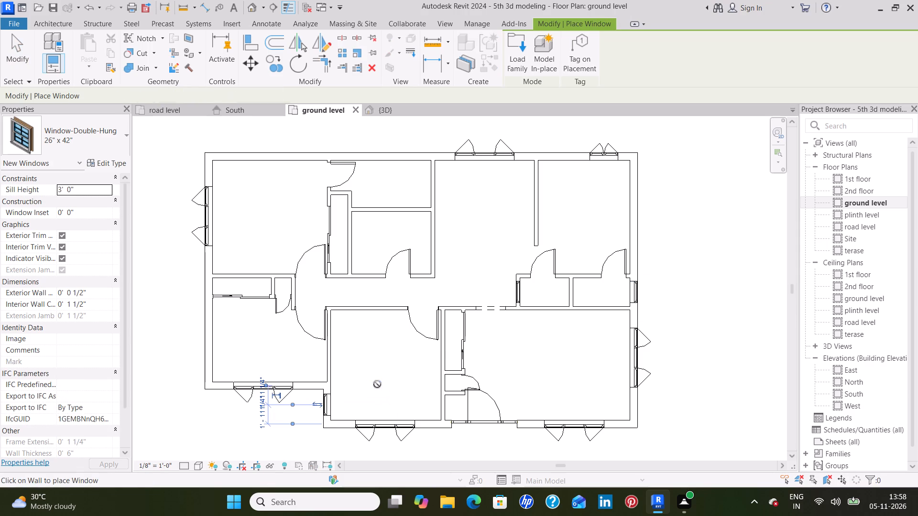
key(Escape)
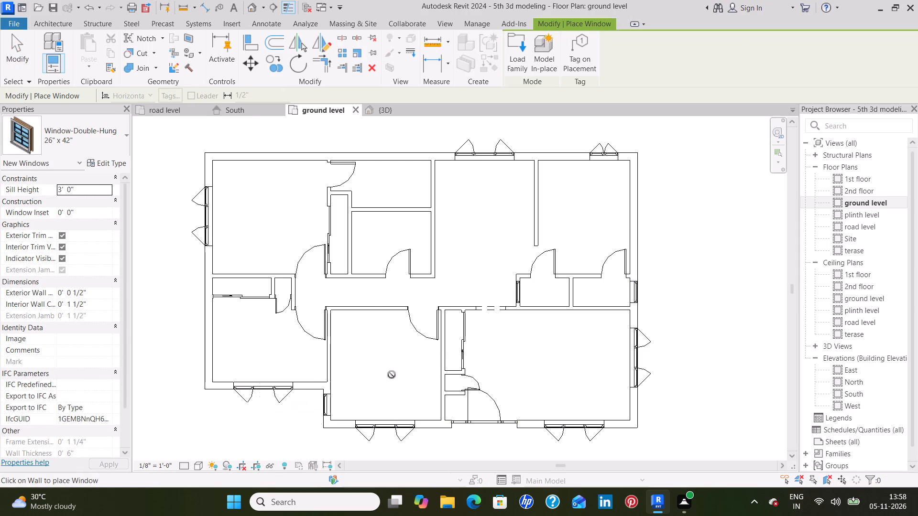
key(Escape)
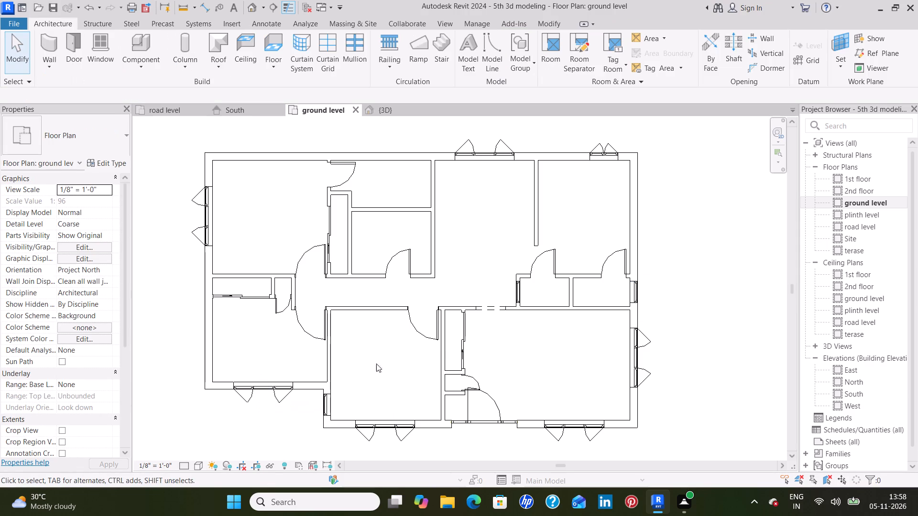
Inspect the placed windows on all sides of the building in the 3D view.
click(403, 115)
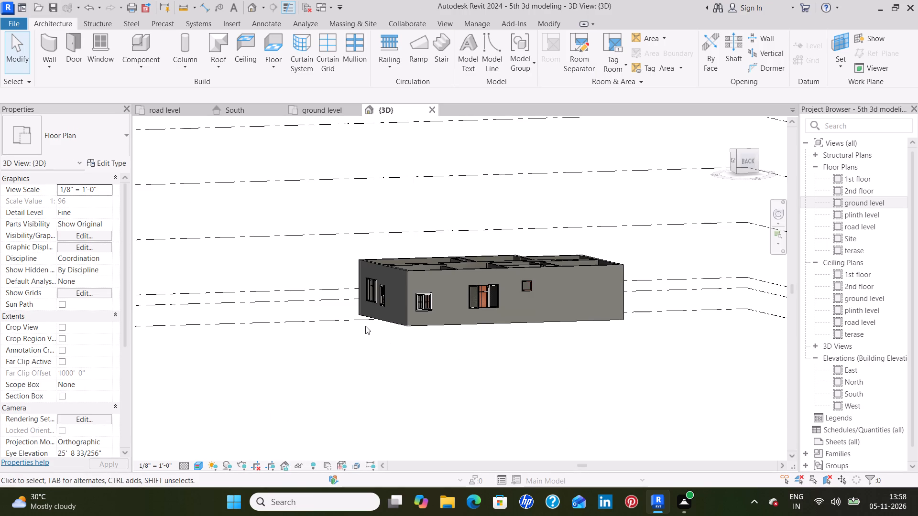
shift+middle_drag(365, 325, 390, 336)
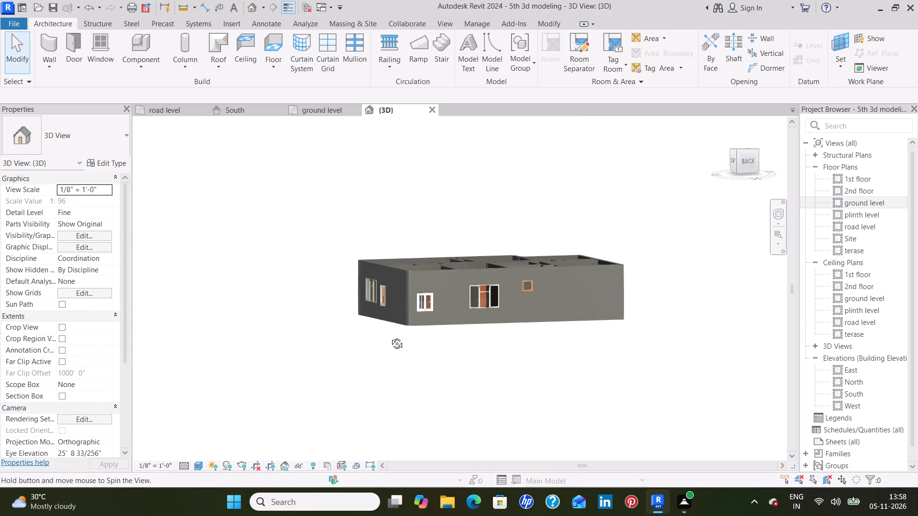
shift+middle_drag(390, 336, 568, 388)
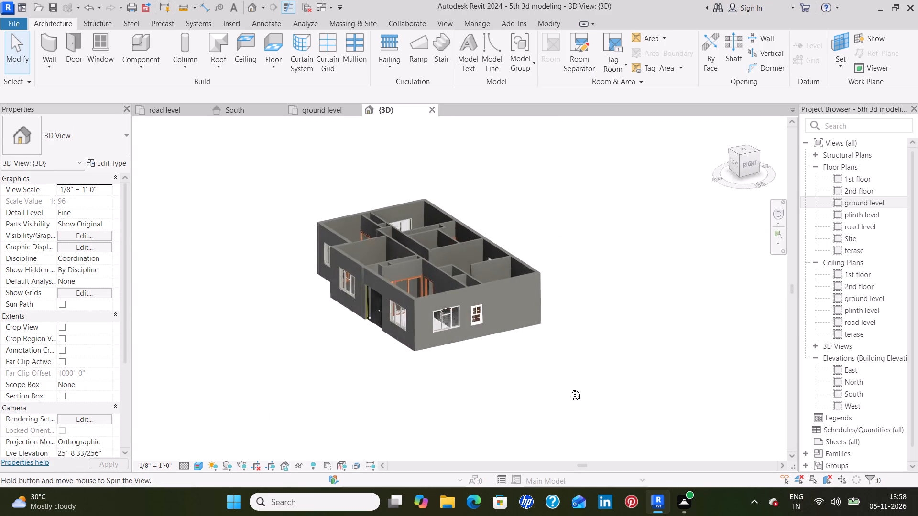
shift+middle_drag(568, 388, 684, 365)
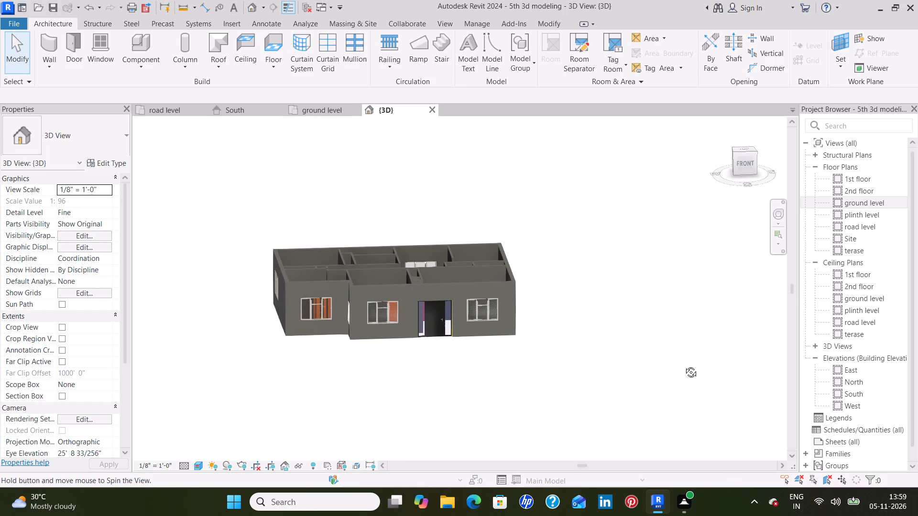
shift+middle_drag(684, 365, 681, 365)
shift+middle_drag(322, 353, 340, 366)
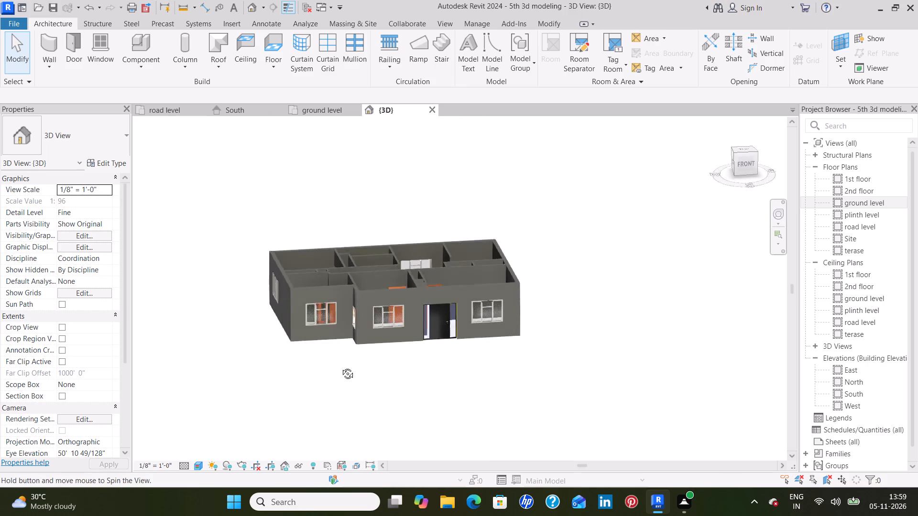
shift+middle_drag(340, 366, 463, 398)
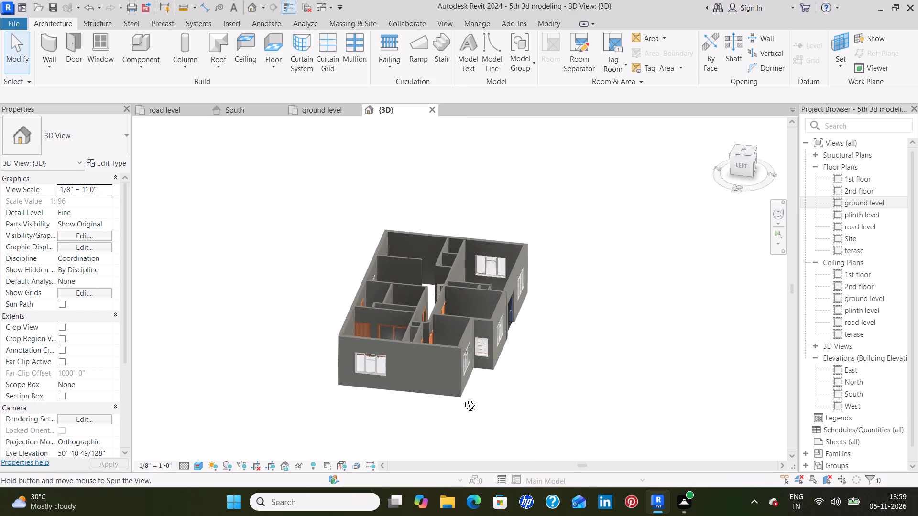
Nudge the 26" x 42" double-hung window in the short exterior jog wall down, to about 1'-8 1/4" from the wall's lower end.
shift+middle_drag(463, 398, 477, 317)
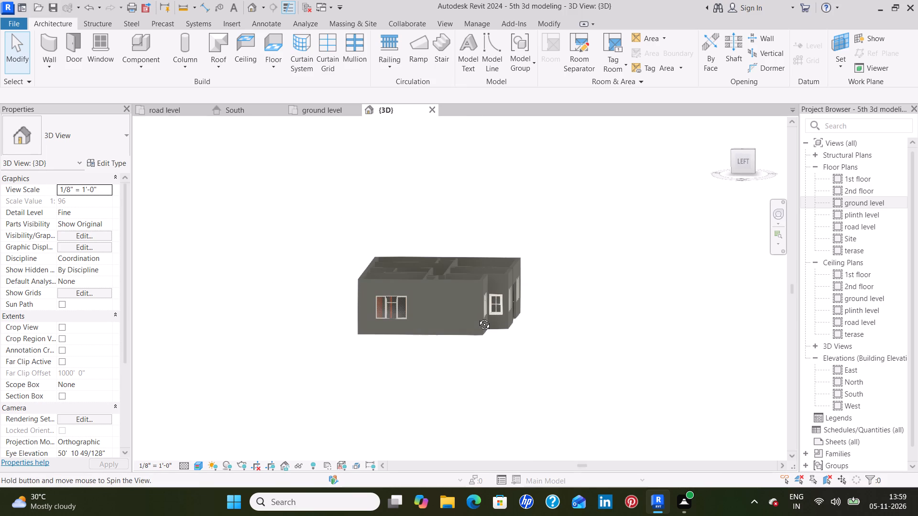
shift+middle_drag(477, 317, 428, 312)
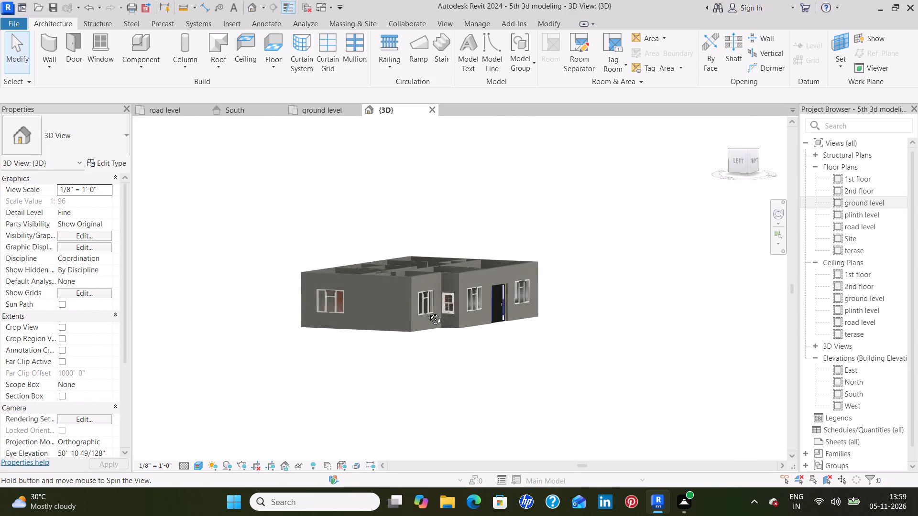
shift+middle_drag(428, 312, 302, 306)
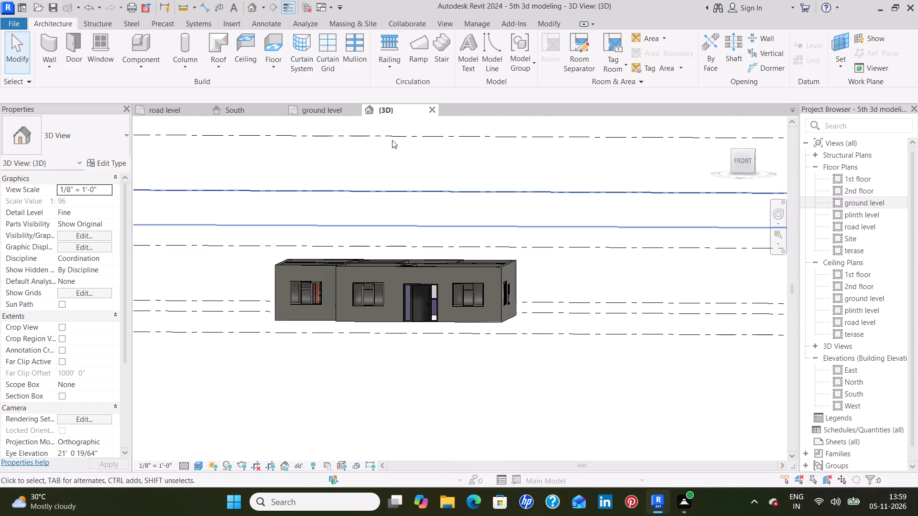
click(328, 109)
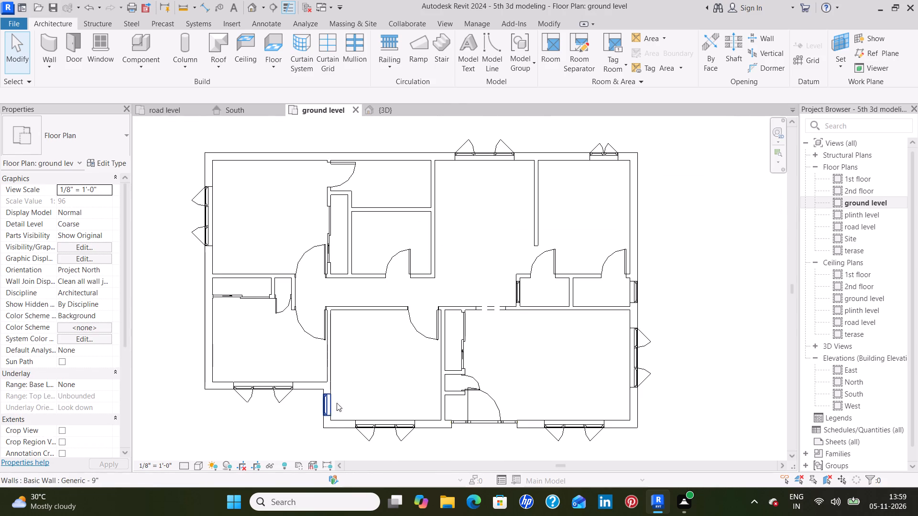
click(328, 406)
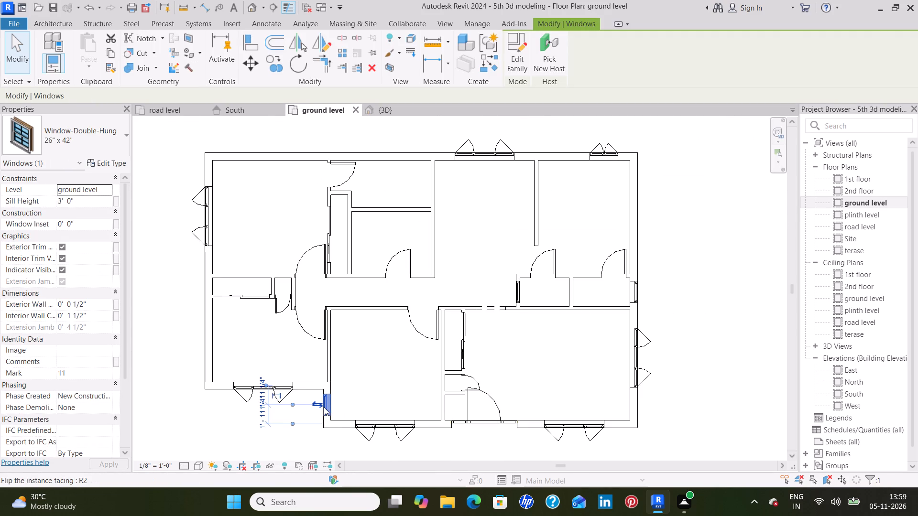
key(Down)
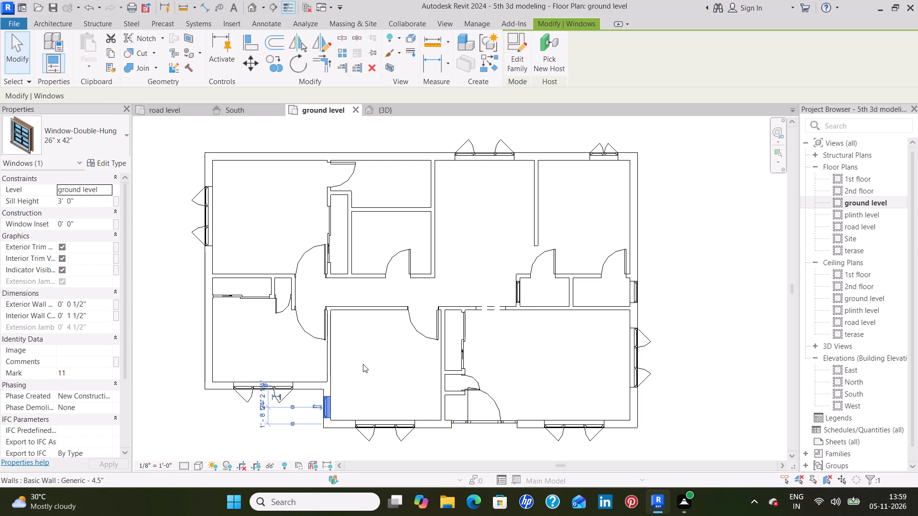
Start loading a component family and browse to the Base Cabinets folder in the US Casework library.
scroll(483, 264, down, 1)
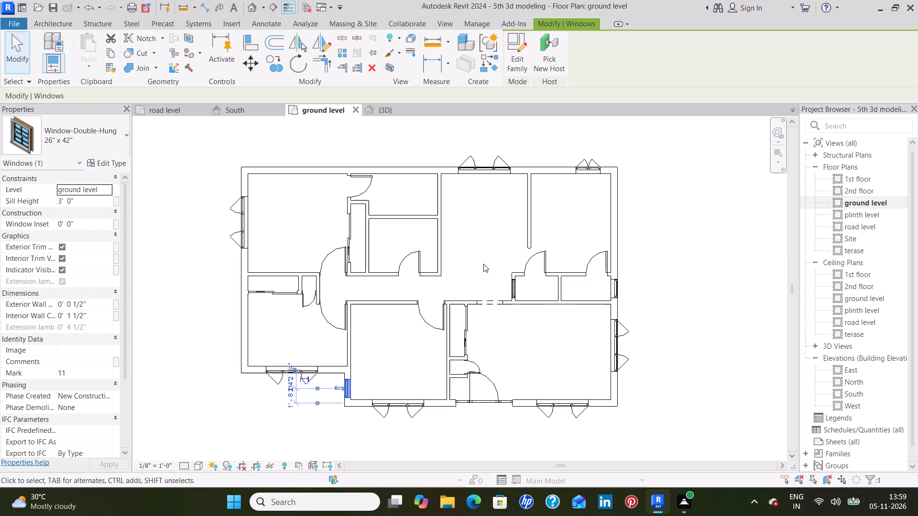
middle_drag(483, 264, 485, 236)
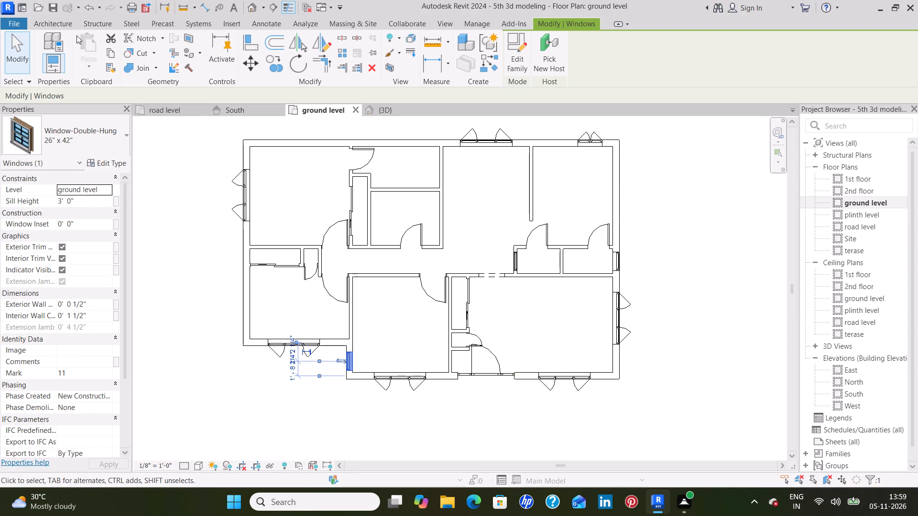
click(66, 25)
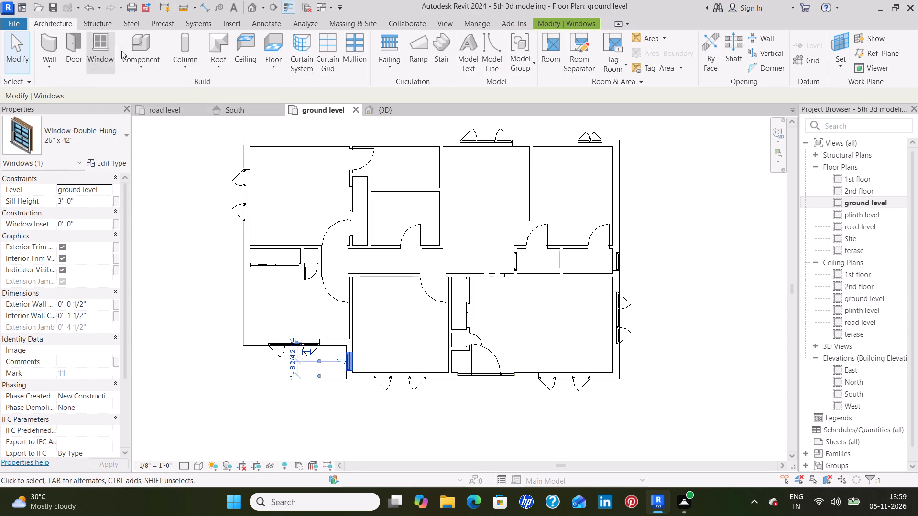
click(146, 48)
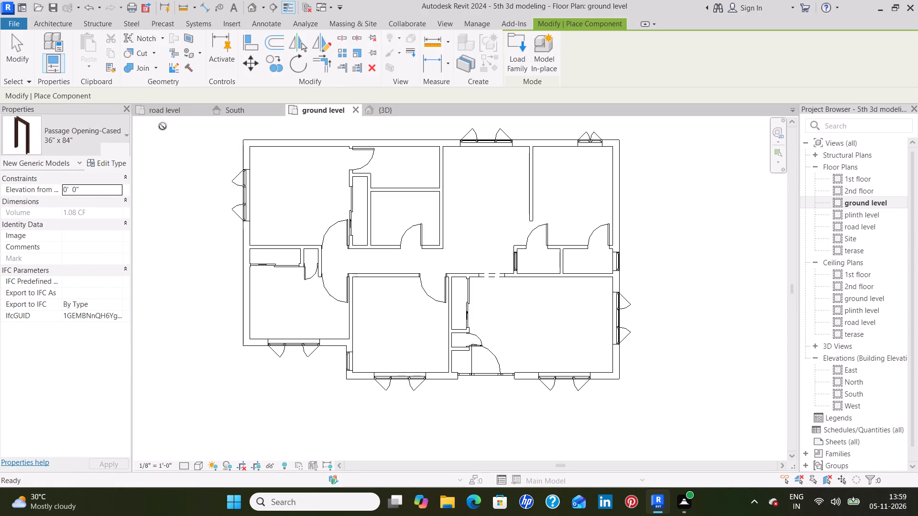
click(514, 54)
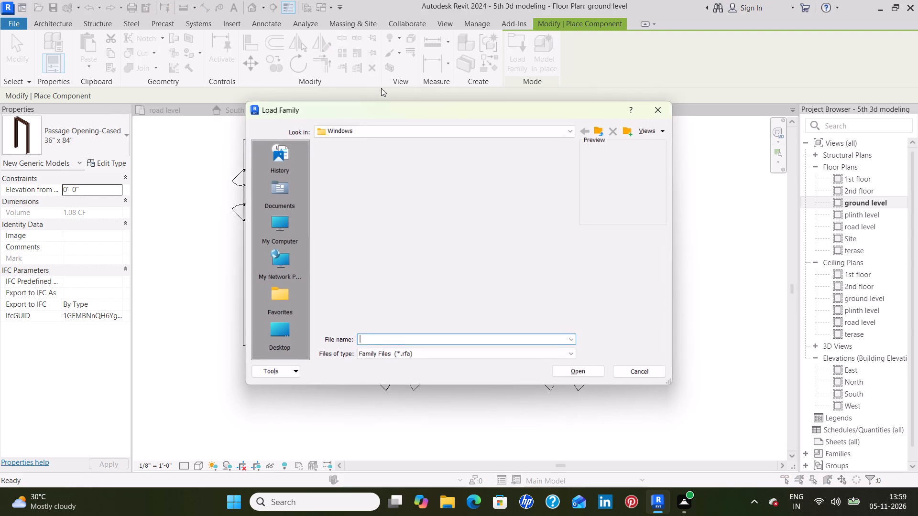
click(601, 132)
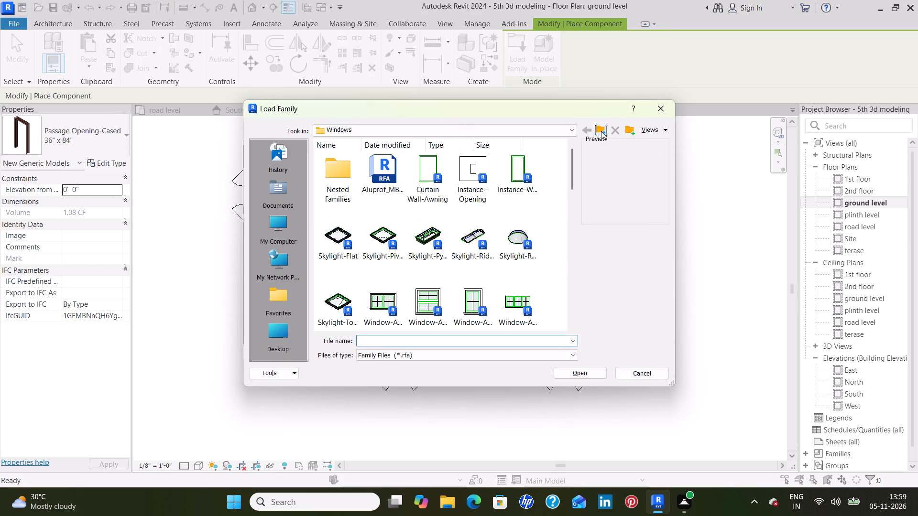
scroll(414, 210, up, 3)
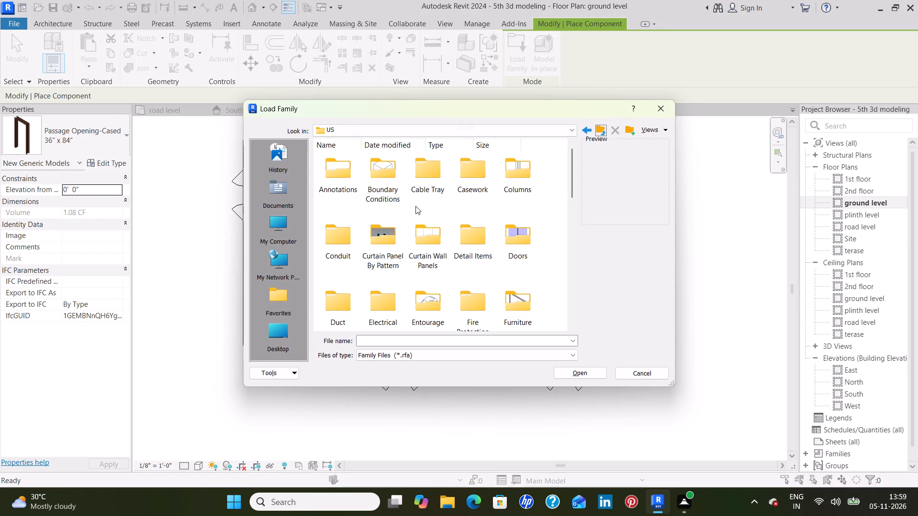
double_click(477, 166)
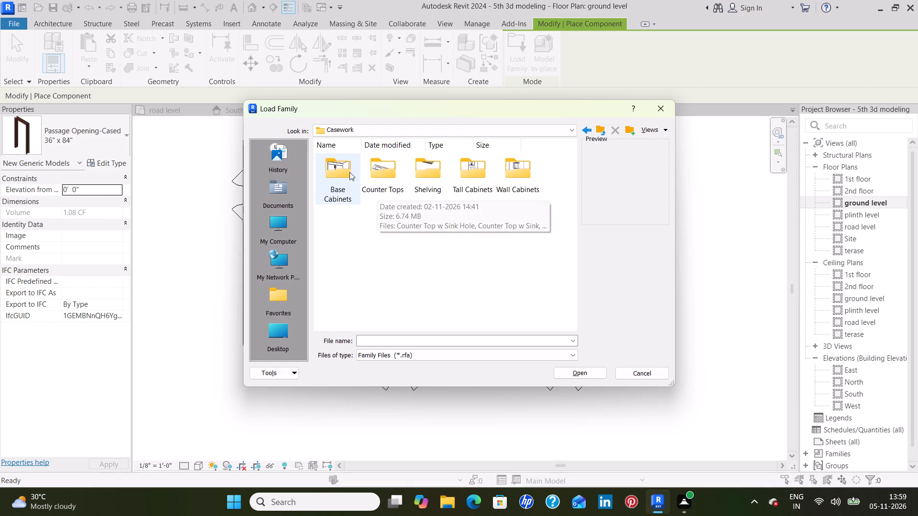
double_click(339, 170)
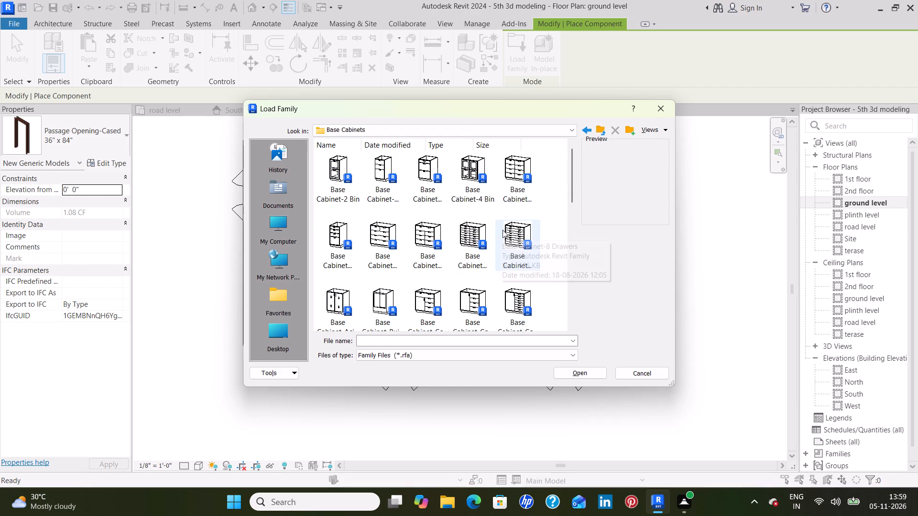
Compare the base and vanity cabinet previews and load the Vanity Cabinet-Double Door & 4 Drawer family.
click(432, 228)
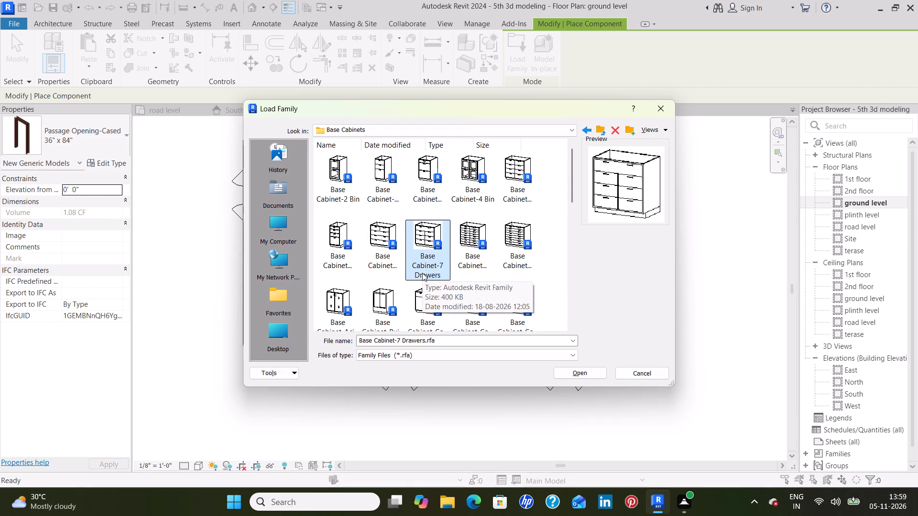
scroll(422, 273, down, 2)
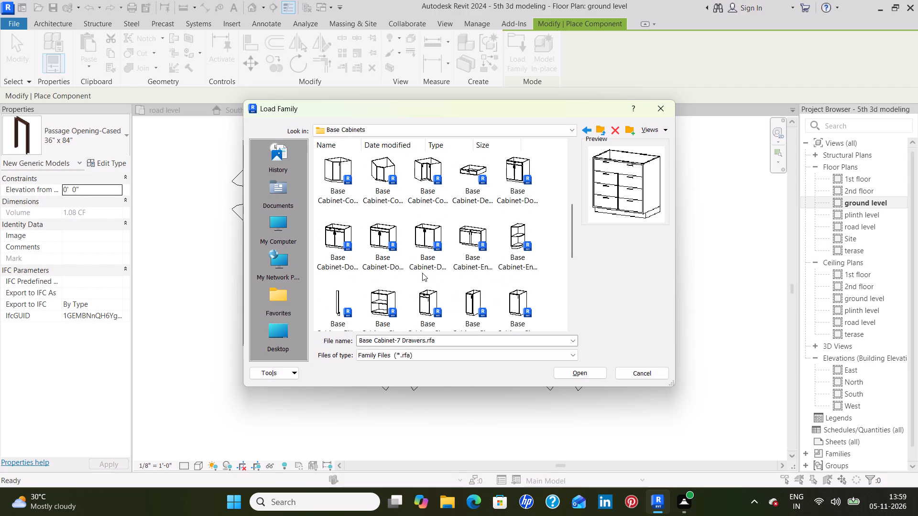
click(384, 236)
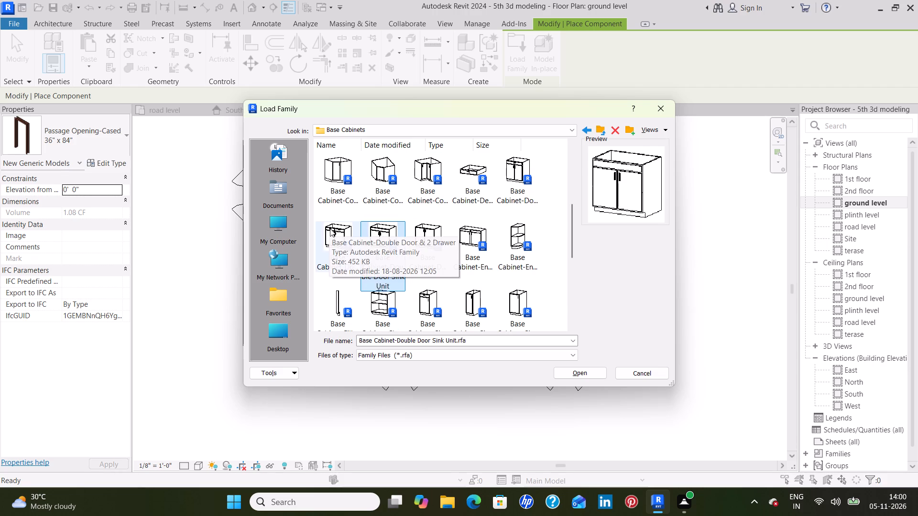
click(330, 228)
scroll(482, 284, down, 1)
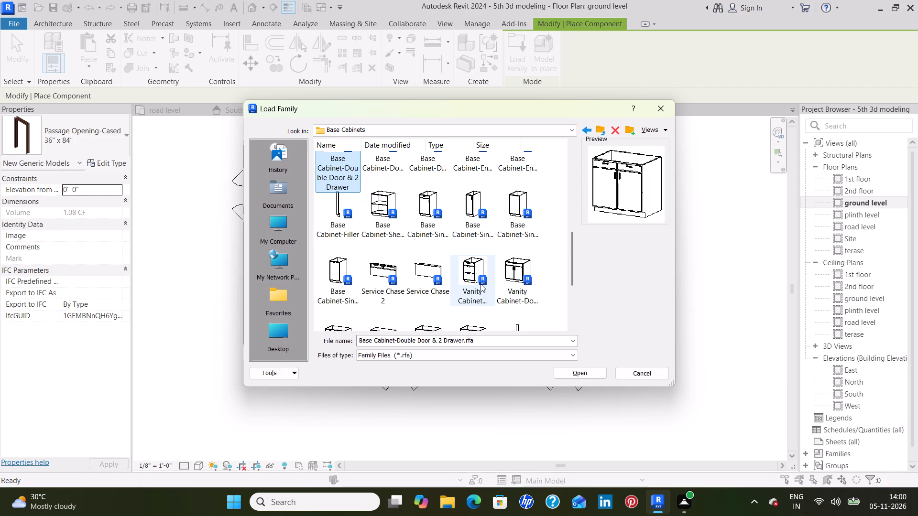
click(380, 215)
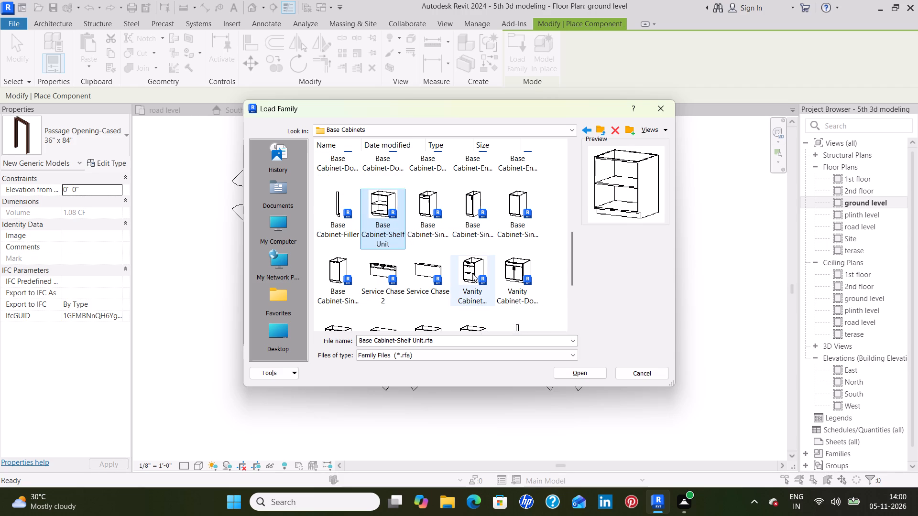
click(513, 266)
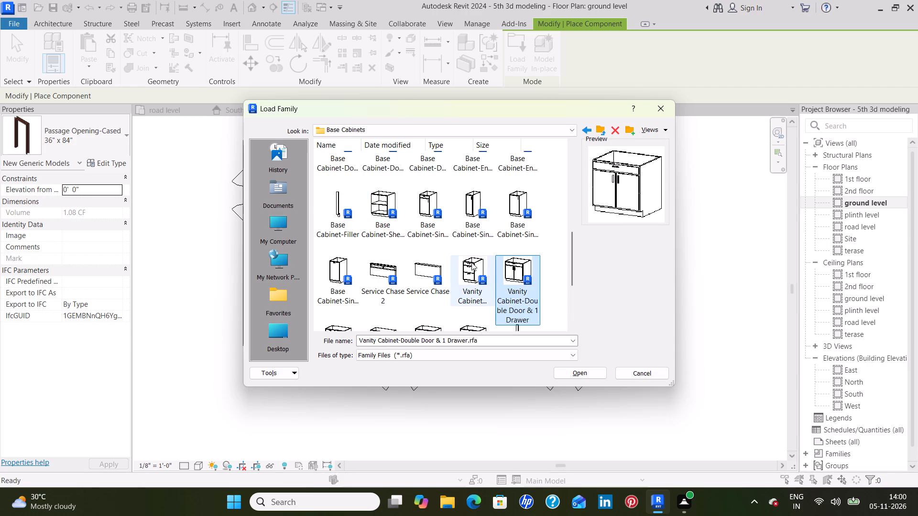
scroll(464, 259, down, 2)
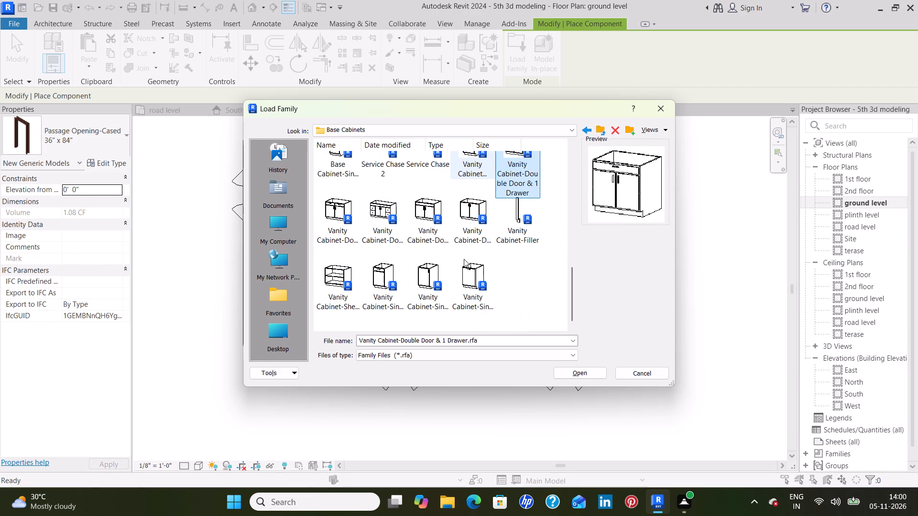
click(375, 215)
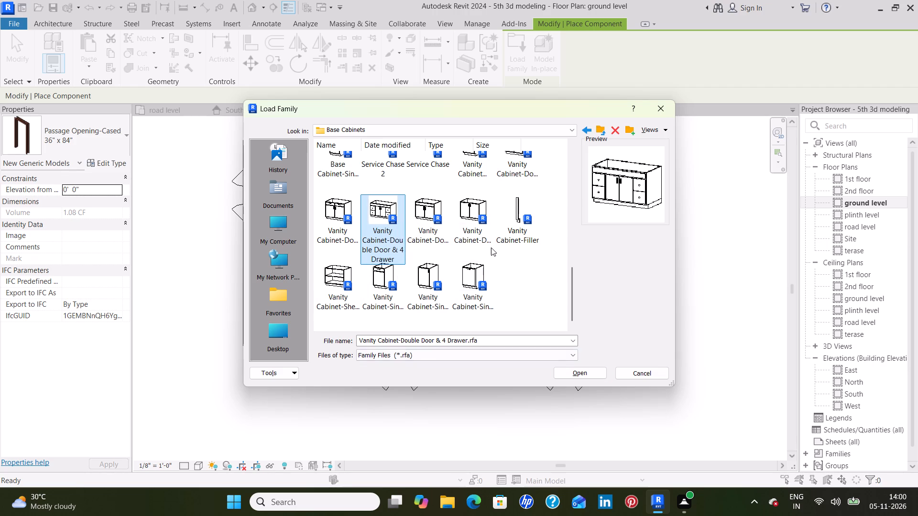
scroll(491, 247, down, 2)
click(585, 369)
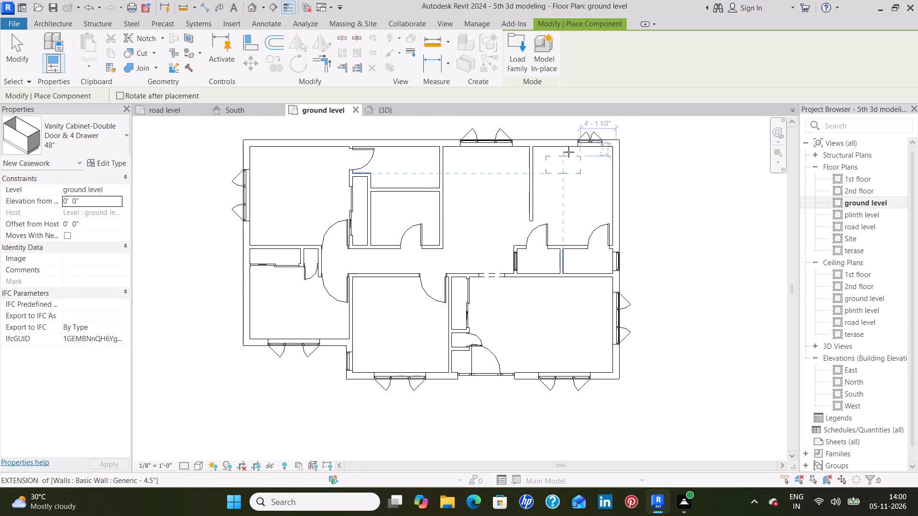
Place a 48" Vanity Cabinet-Double Door & 4 Drawer against the top-right room's upper wall, with one end at the small casement window's centre.
scroll(573, 150, up, 3)
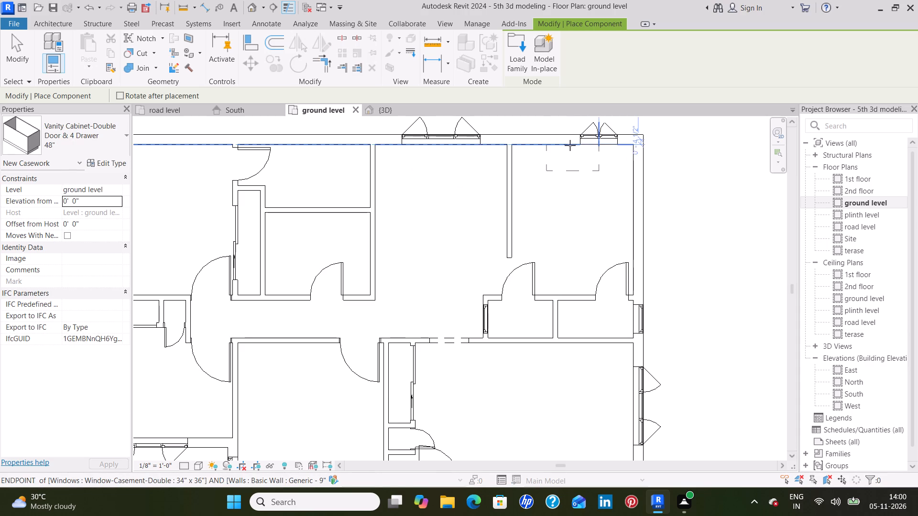
click(570, 145)
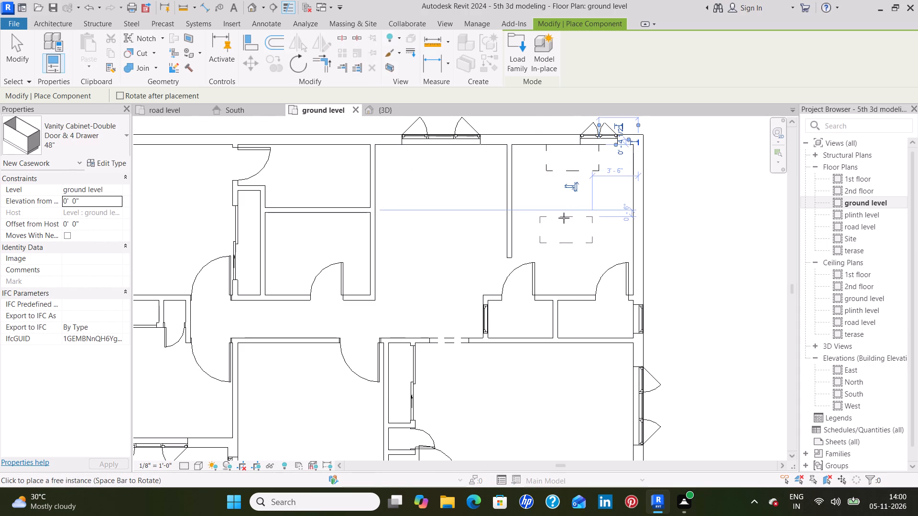
key(Escape)
key(Escape)
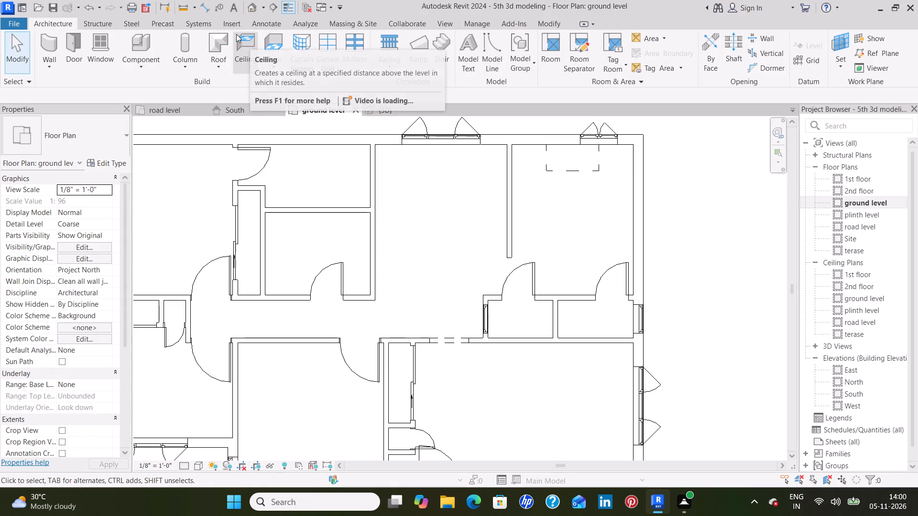
Load the Base Cabinet-Corner Unit family from the Base Cabinets folder for component placement.
click(138, 43)
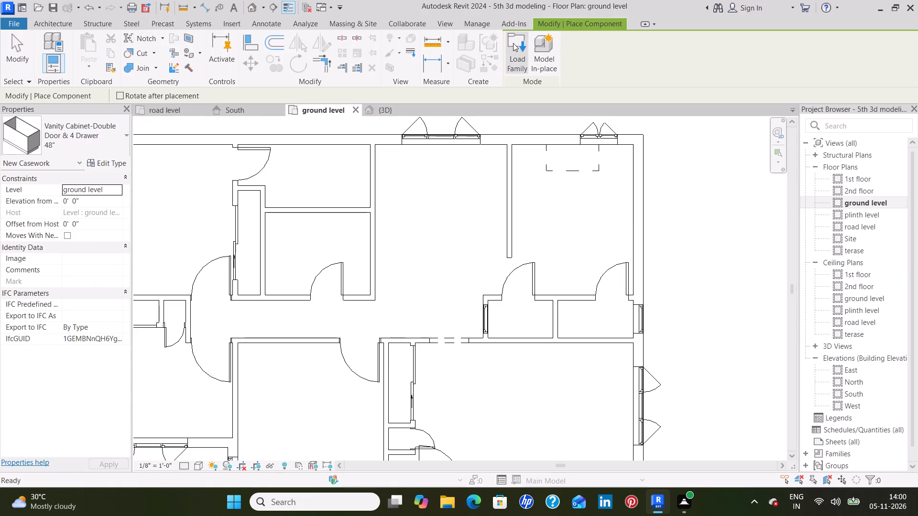
click(510, 53)
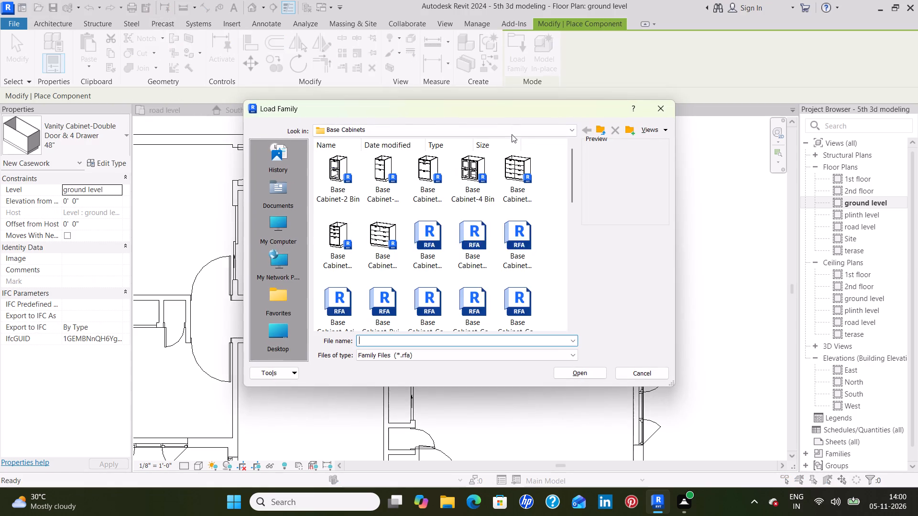
scroll(503, 223, down, 2)
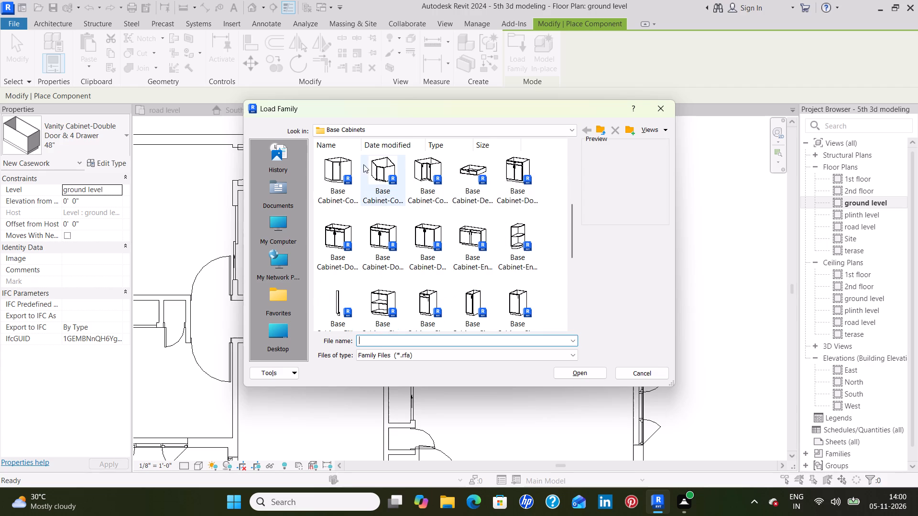
click(350, 162)
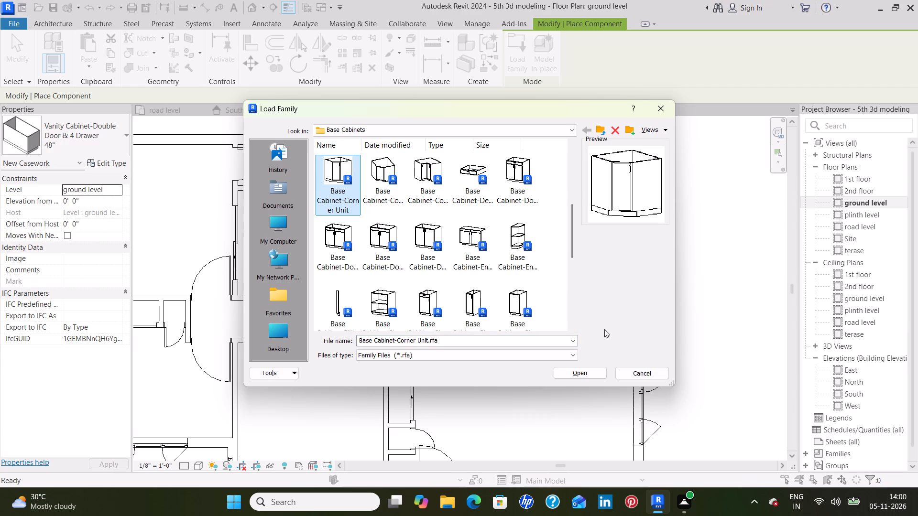
click(582, 373)
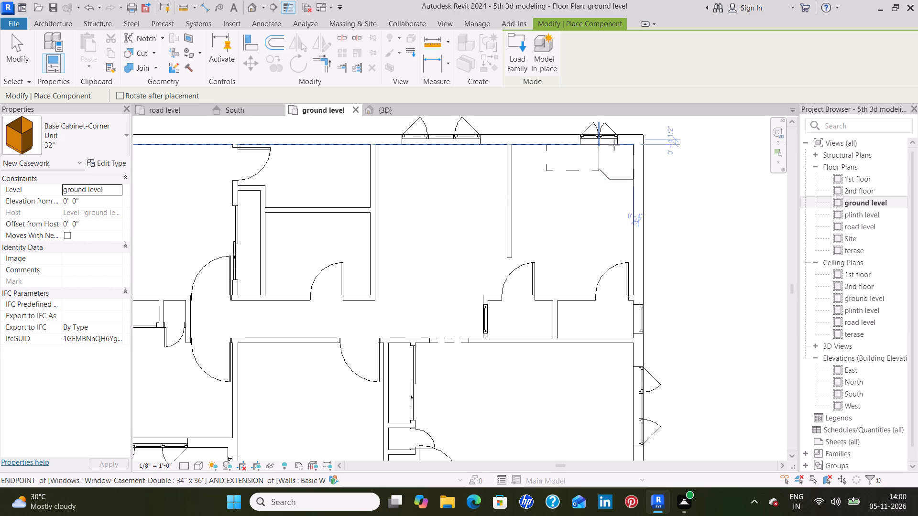
Load the Base Cabinet-Corner Unit-Square family from the Base Cabinets folder for component placement.
click(519, 65)
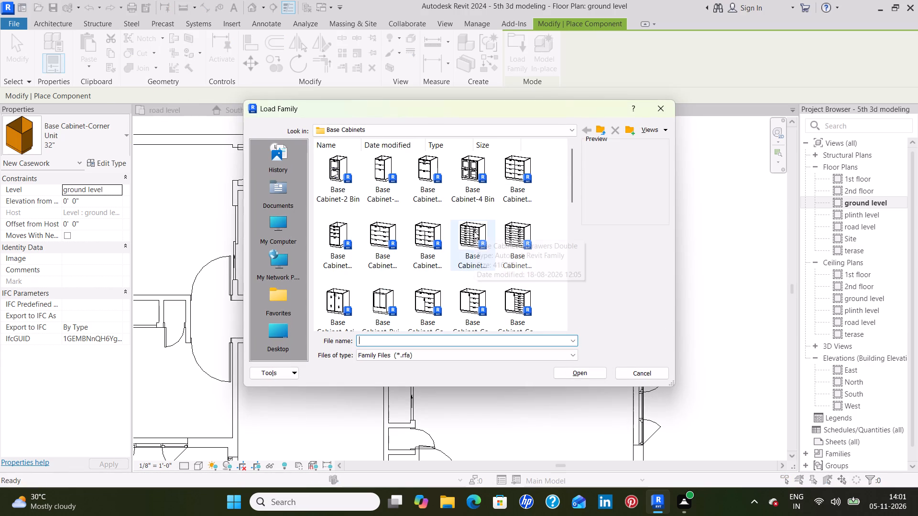
scroll(474, 231, down, 4)
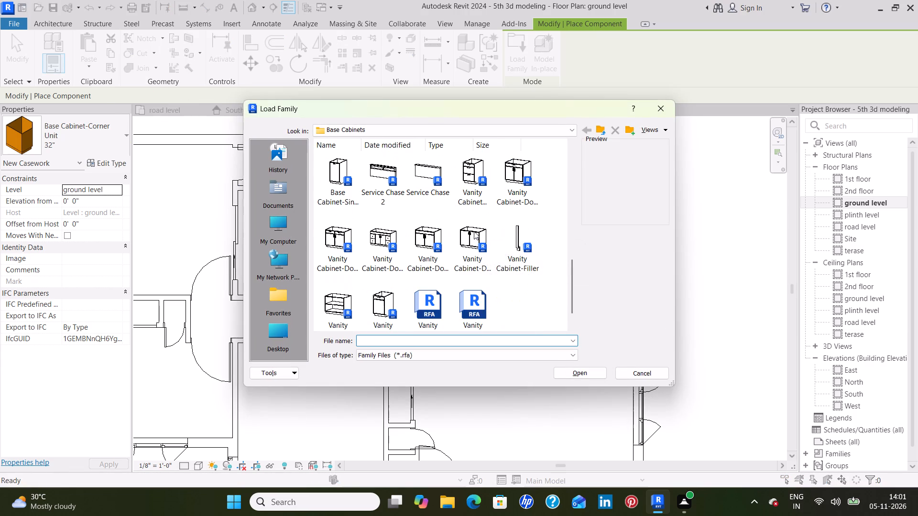
scroll(474, 231, up, 3)
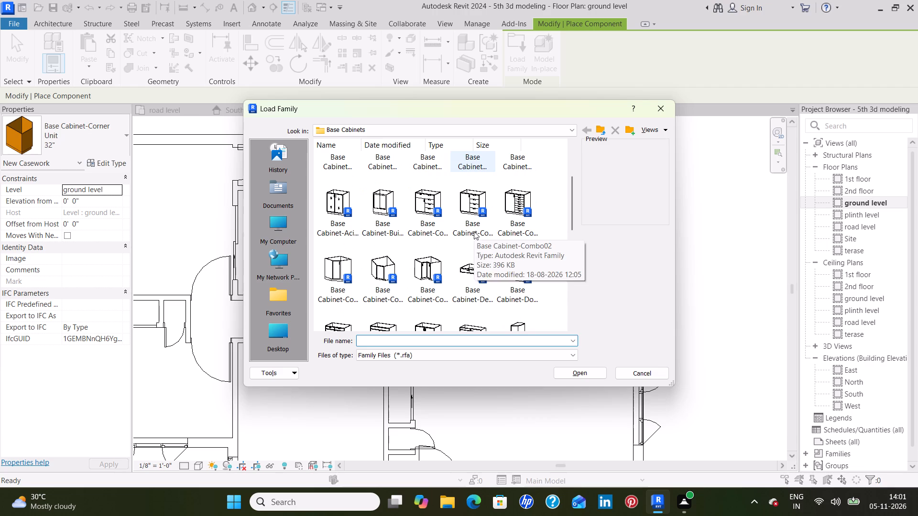
click(427, 261)
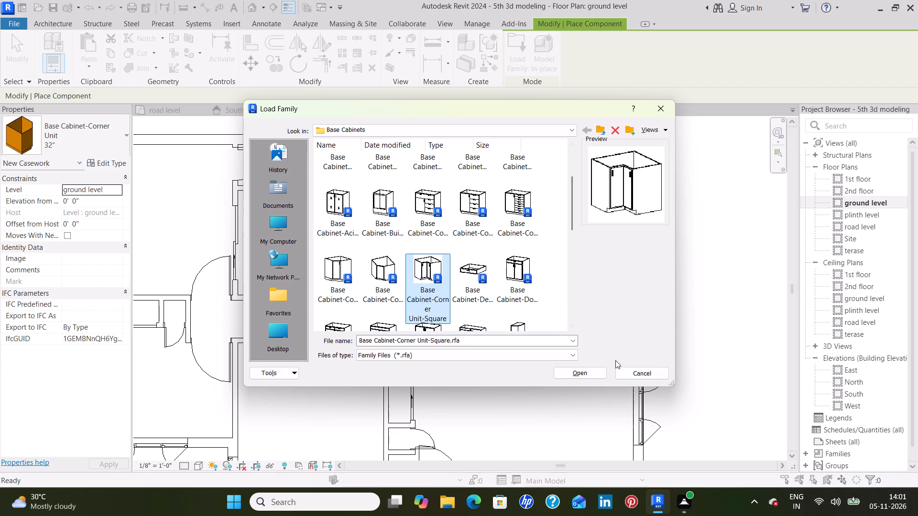
click(580, 374)
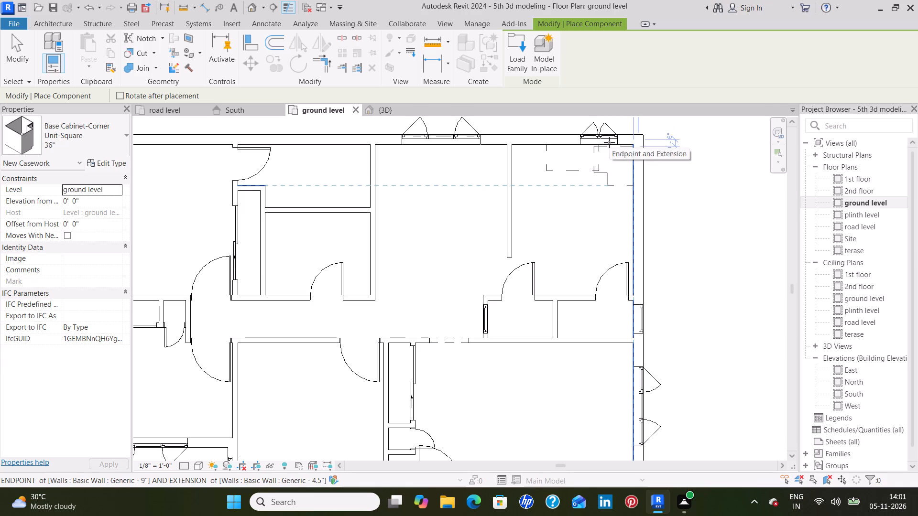
Place a 36" Base Cabinet-Corner Unit-Square in the top-right room's outer corner, against the upper and right exterior walls.
scroll(609, 141, up, 7)
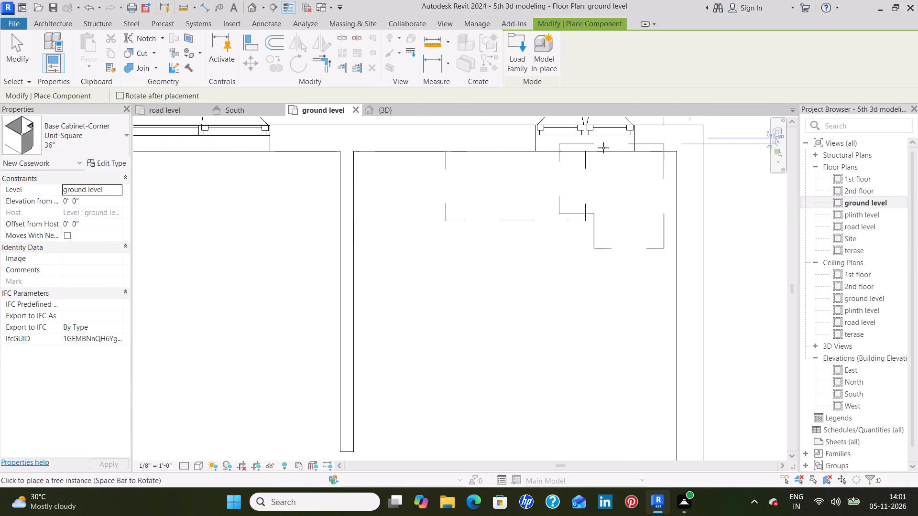
click(614, 151)
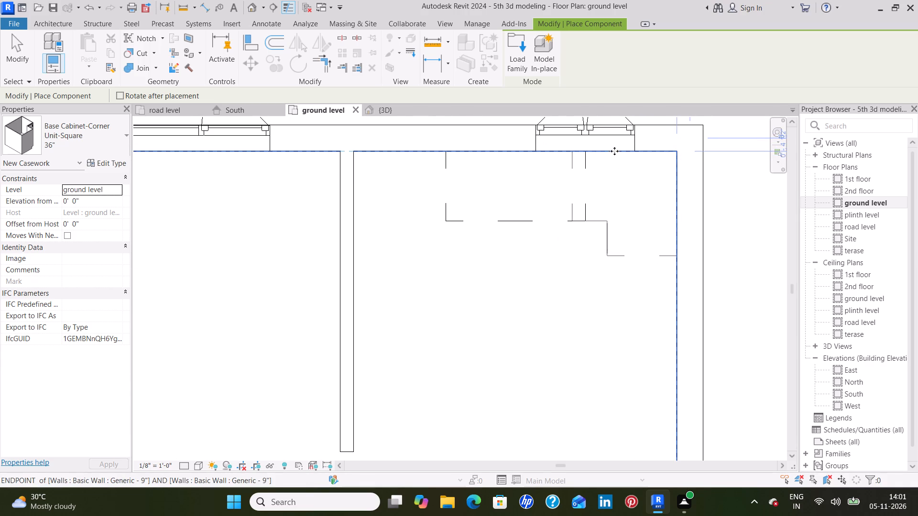
key(Escape)
key(Escape)
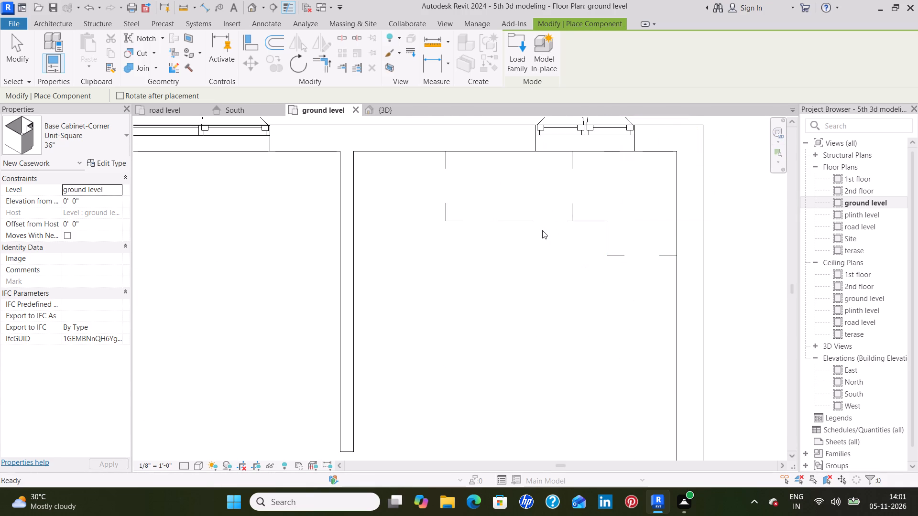
Nudge the 48" vanity cabinet along the upper wall until its end sits flush against the square corner unit.
click(529, 220)
key(Left)
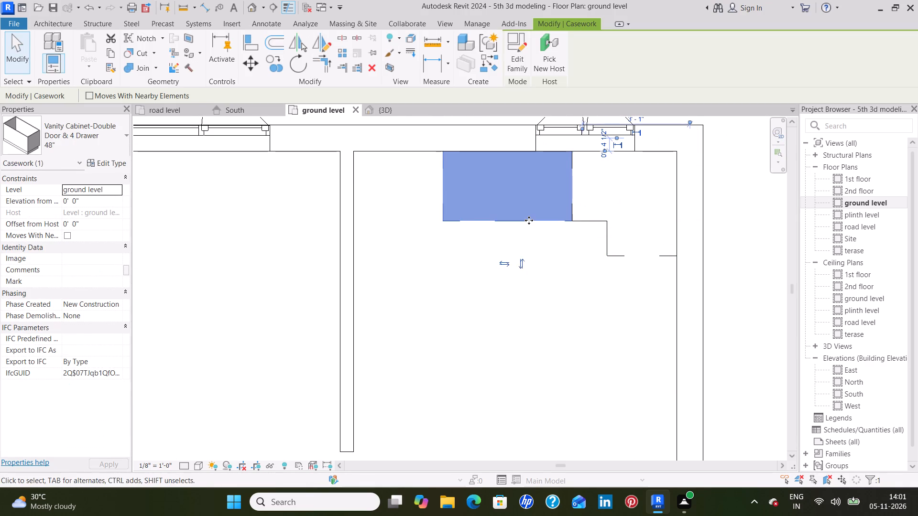
key(Left)
key(Left)
key(Left)
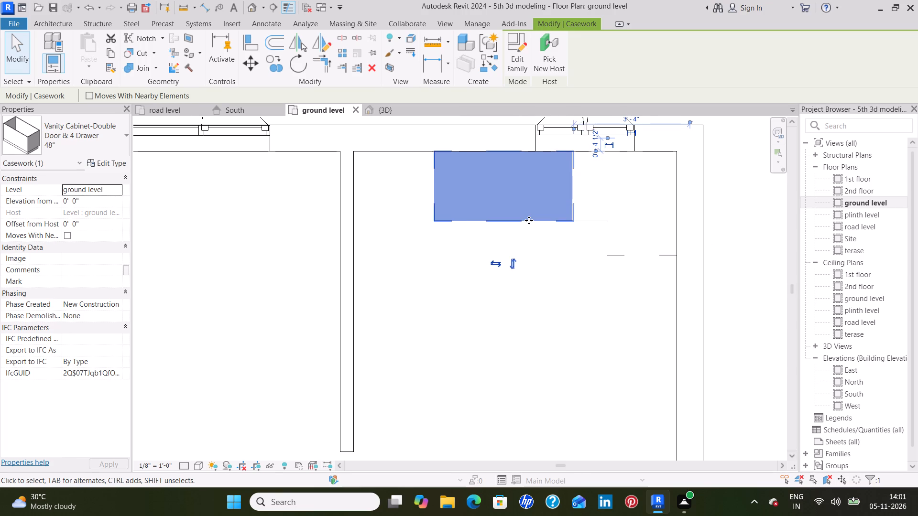
key(Left)
scroll(554, 209, up, 4)
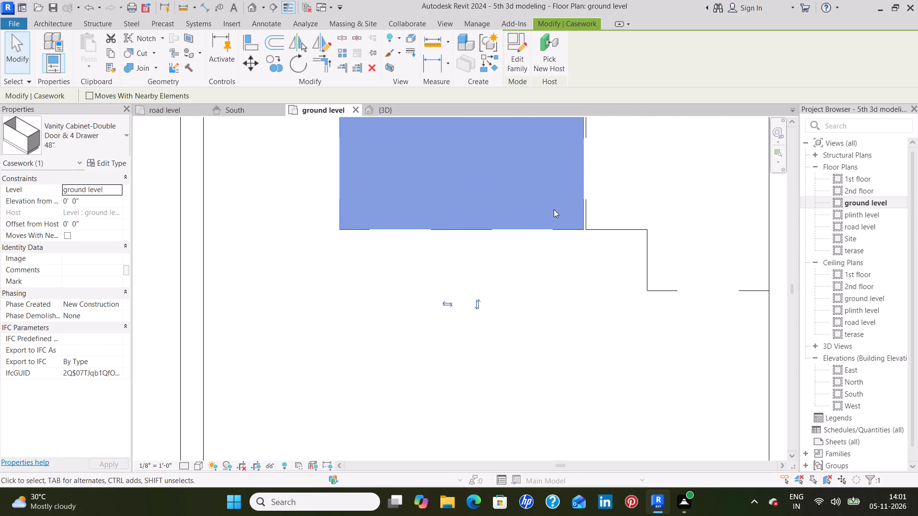
scroll(554, 209, up, 4)
key(Right)
key(Right)
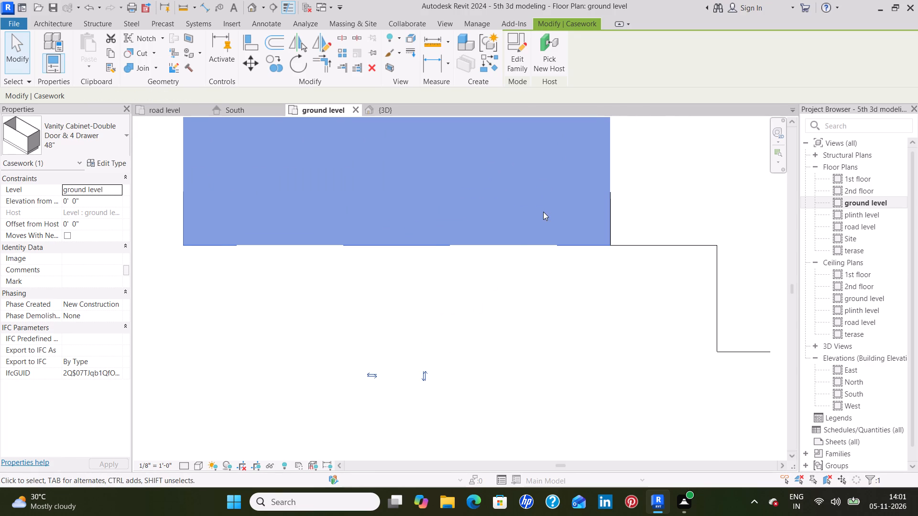
drag(557, 292, 557, 297)
Place a second 48" Vanity Cabinet-Double Door & 4 Drawer, rotated against the right exterior wall and butting the corner unit.
scroll(595, 291, down, 7)
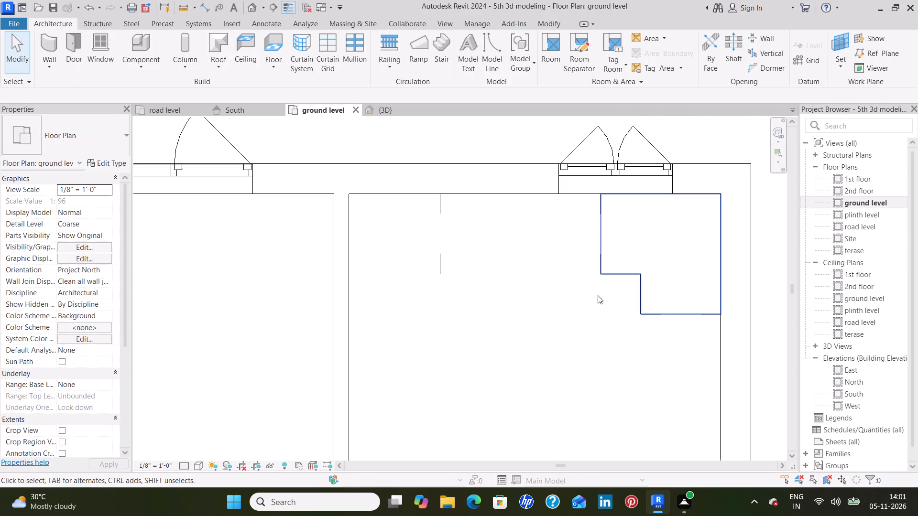
middle_drag(568, 318, 544, 188)
scroll(544, 187, down, 2)
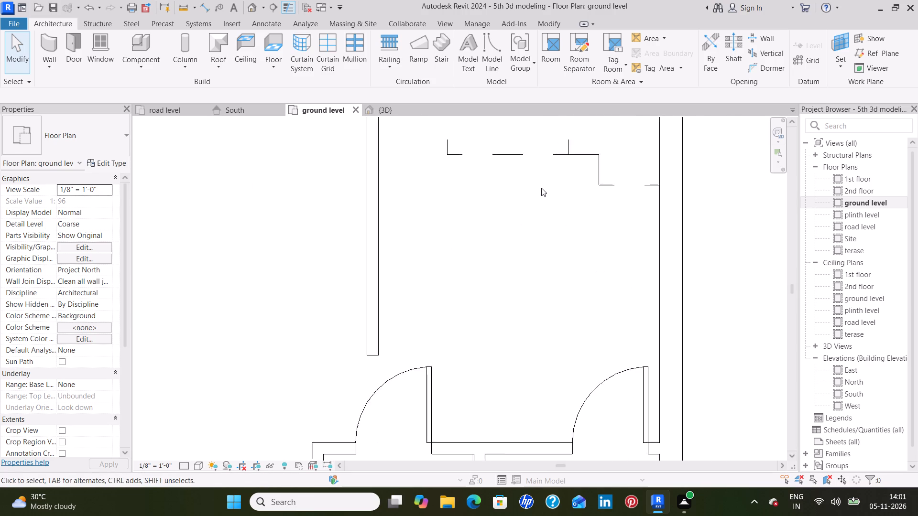
scroll(541, 188, down, 1)
middle_drag(531, 220, 519, 259)
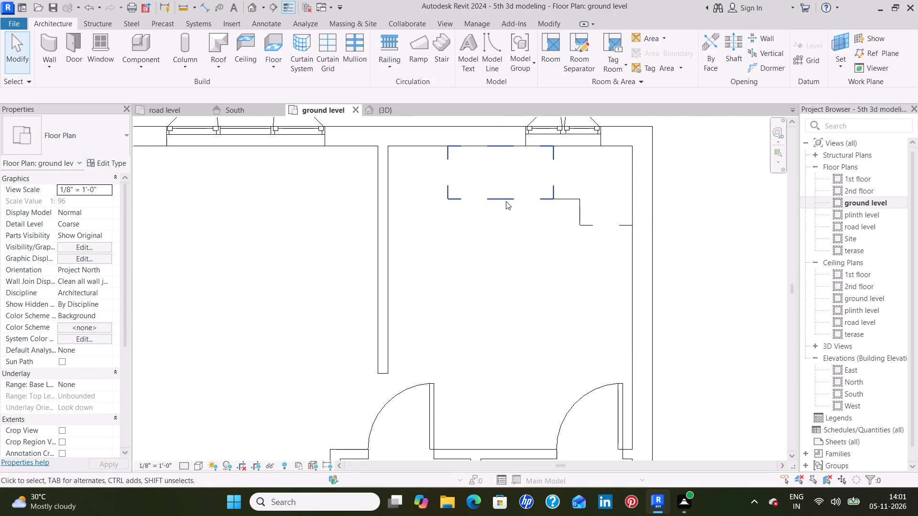
click(506, 201)
text(cs)
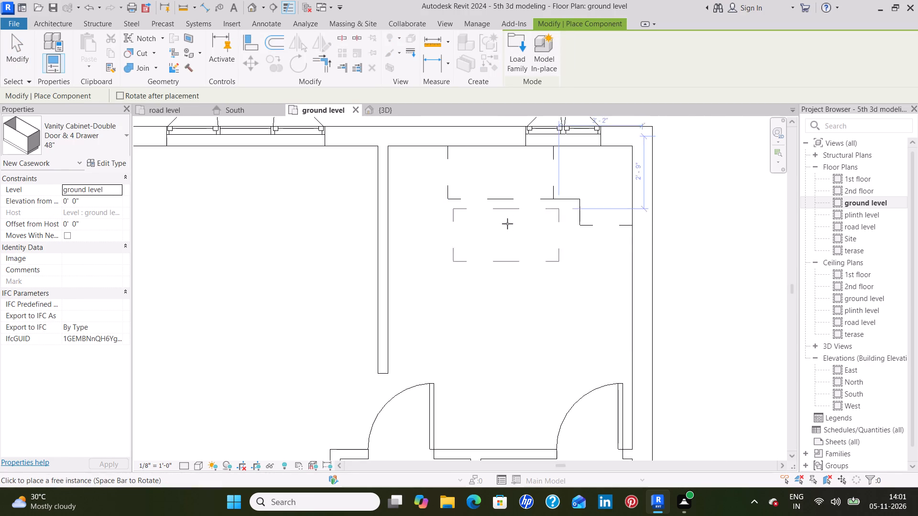
key(space)
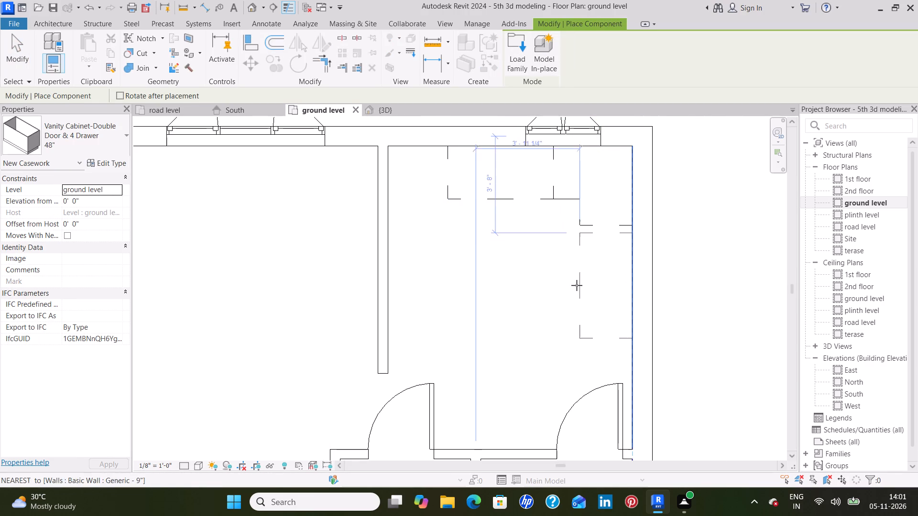
click(577, 278)
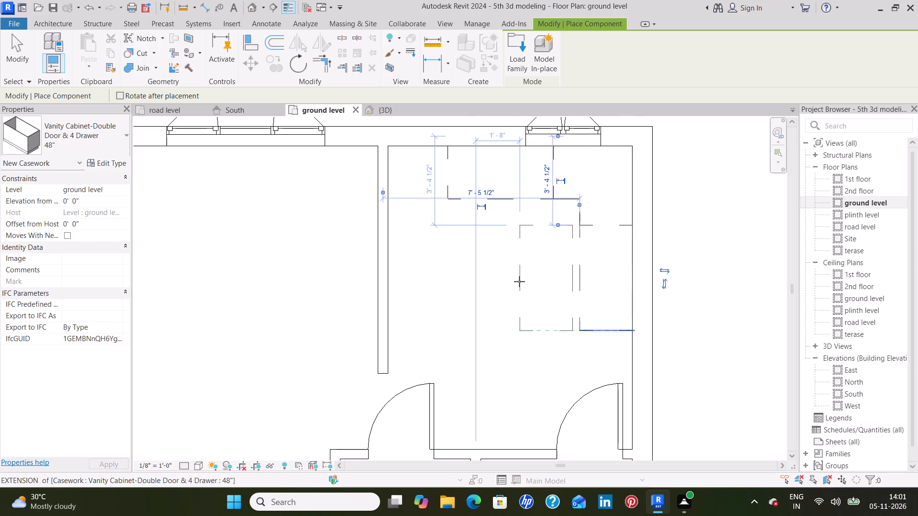
key(Escape)
key(Escape)
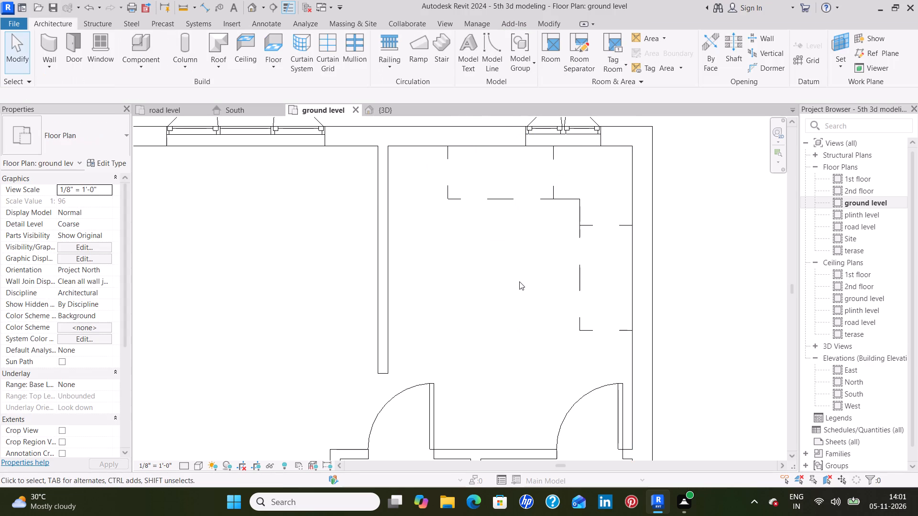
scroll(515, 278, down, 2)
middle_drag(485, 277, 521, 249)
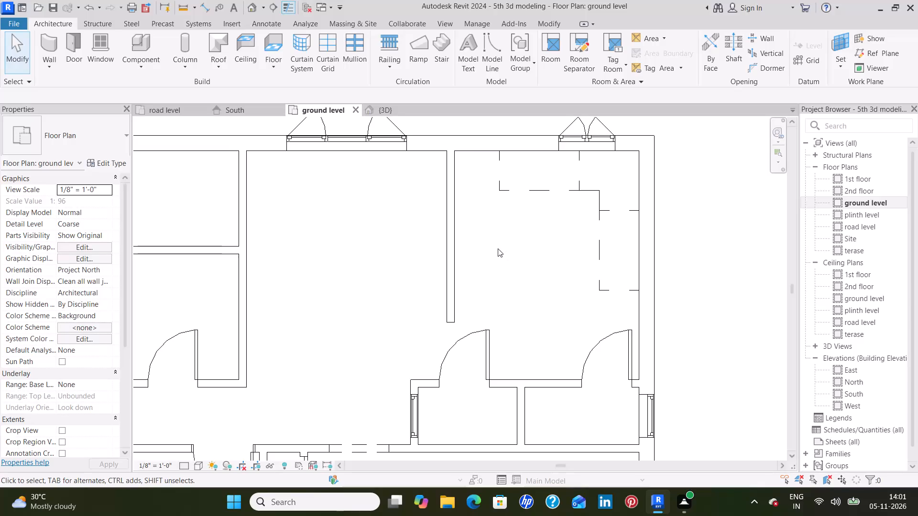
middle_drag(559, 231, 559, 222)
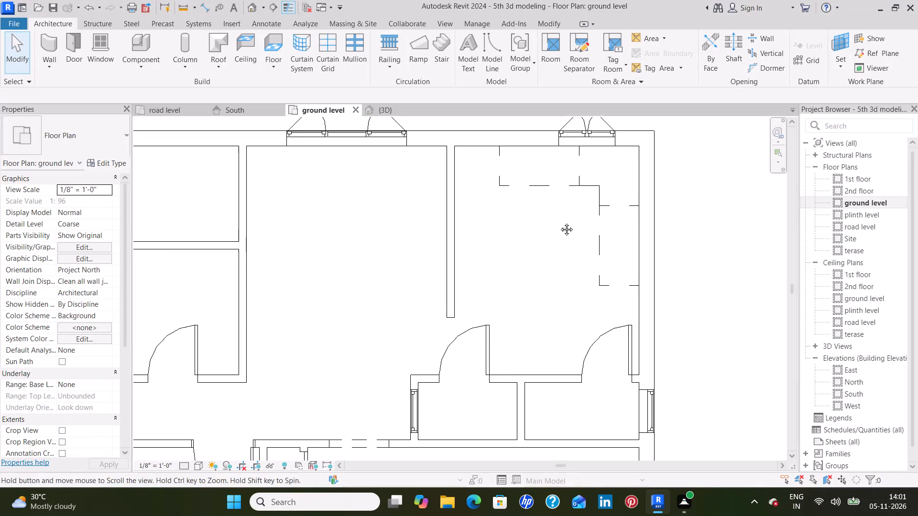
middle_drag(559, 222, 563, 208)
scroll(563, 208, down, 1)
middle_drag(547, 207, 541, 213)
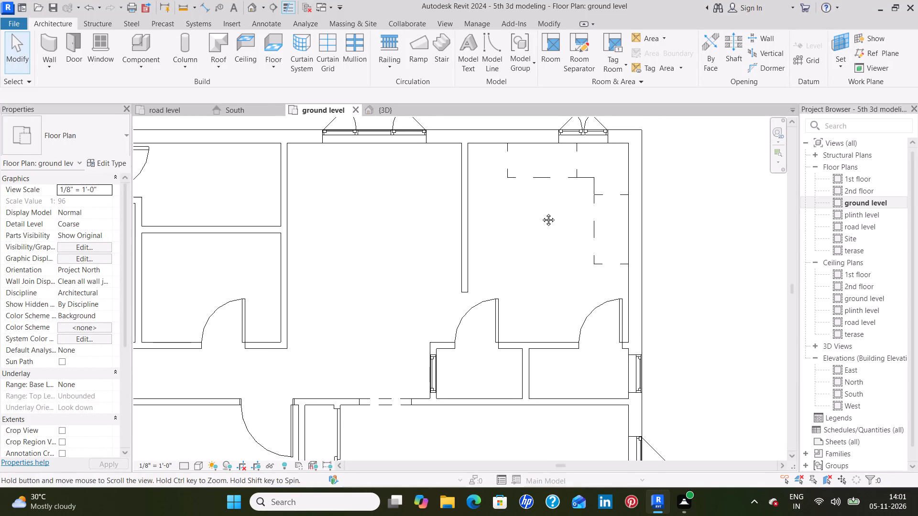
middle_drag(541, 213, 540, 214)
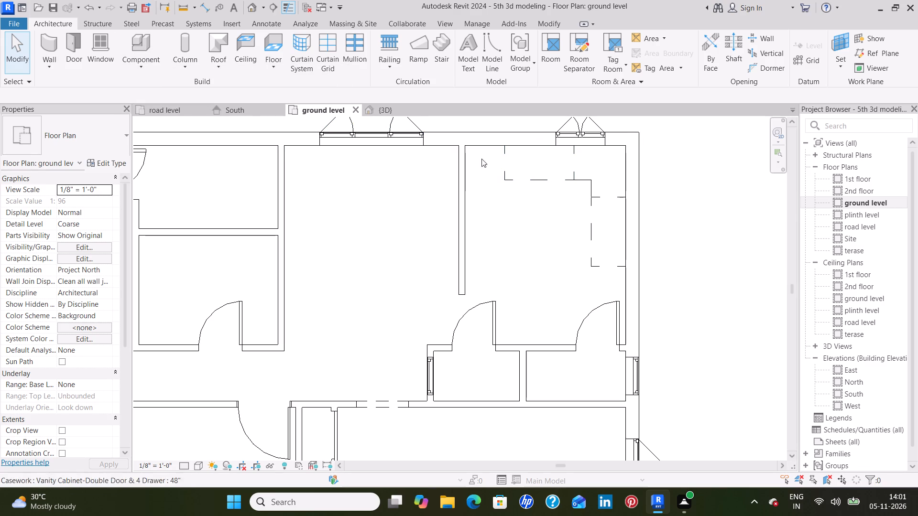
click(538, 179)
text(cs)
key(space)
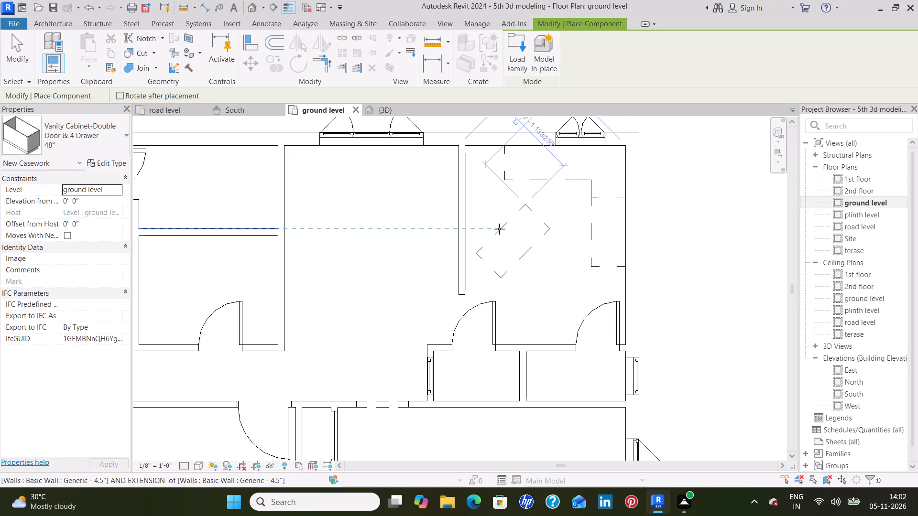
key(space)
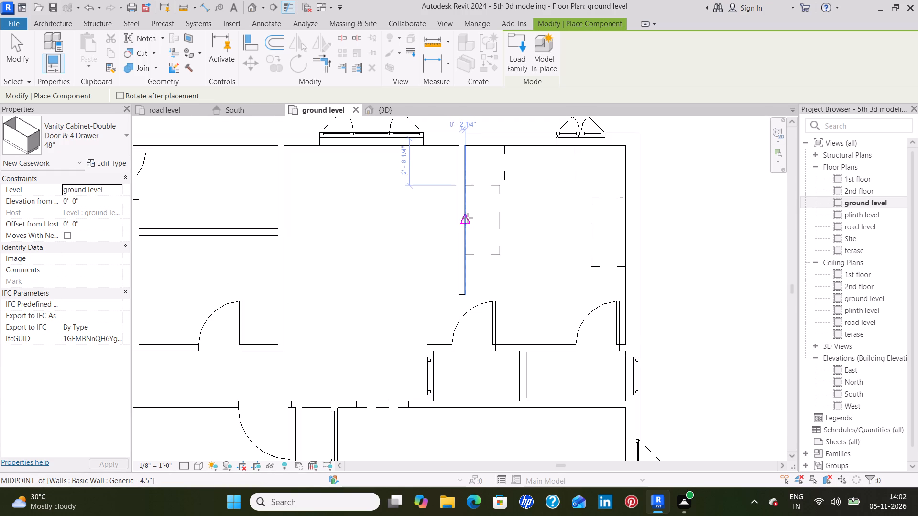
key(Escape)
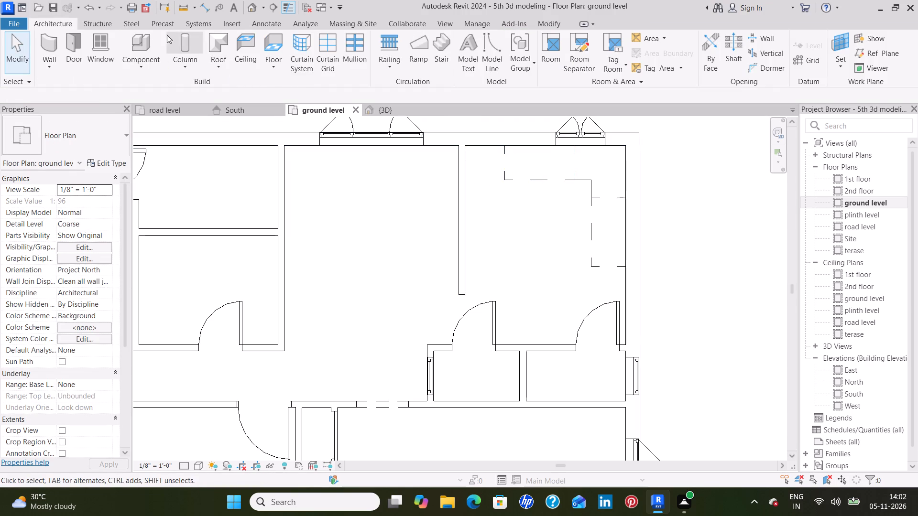
Load the Counter Top w Sink Hole family from the Casework Counter Tops folder for component placement.
click(141, 41)
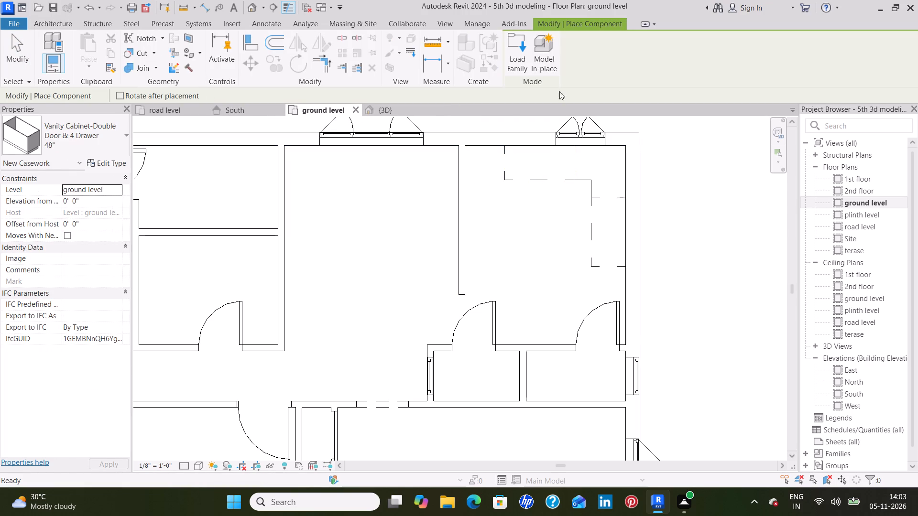
click(520, 70)
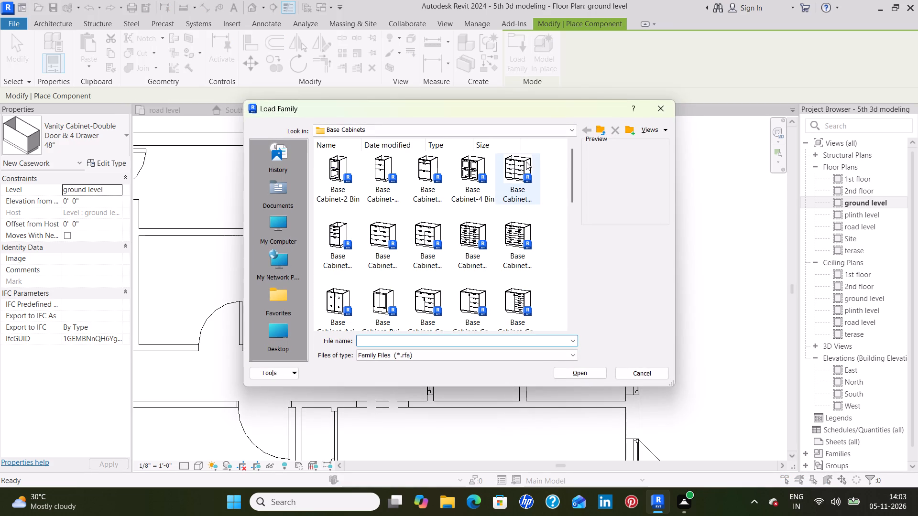
click(601, 129)
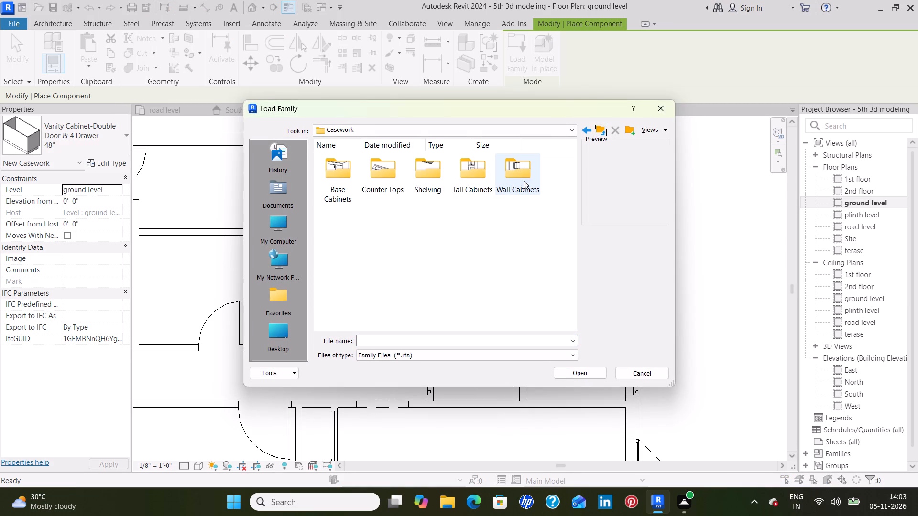
double_click(378, 172)
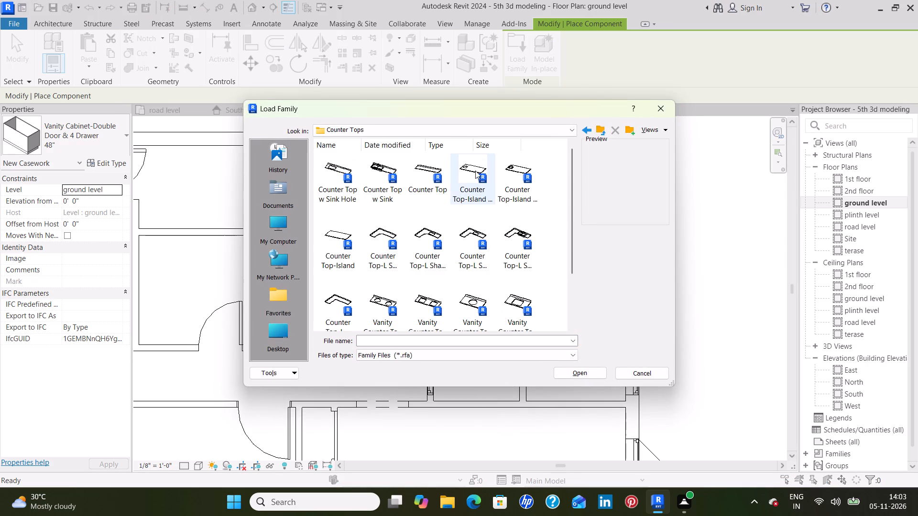
click(472, 170)
click(515, 169)
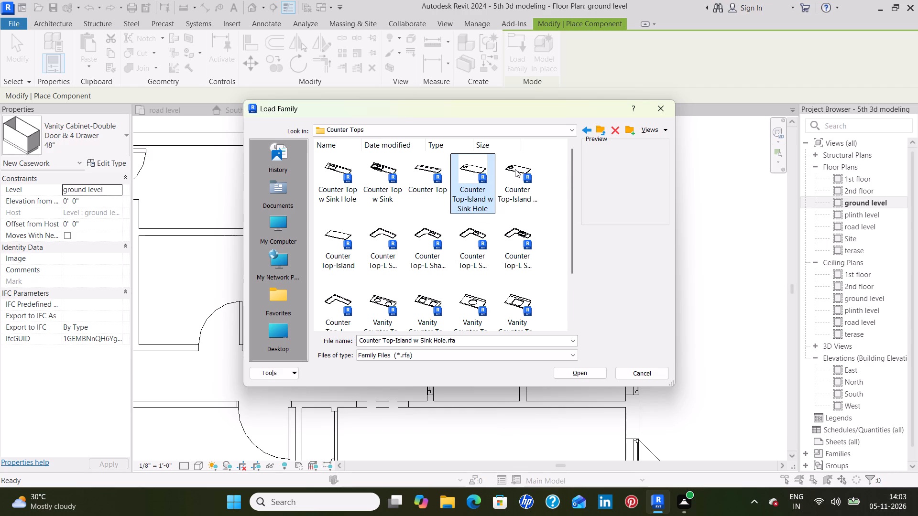
click(465, 171)
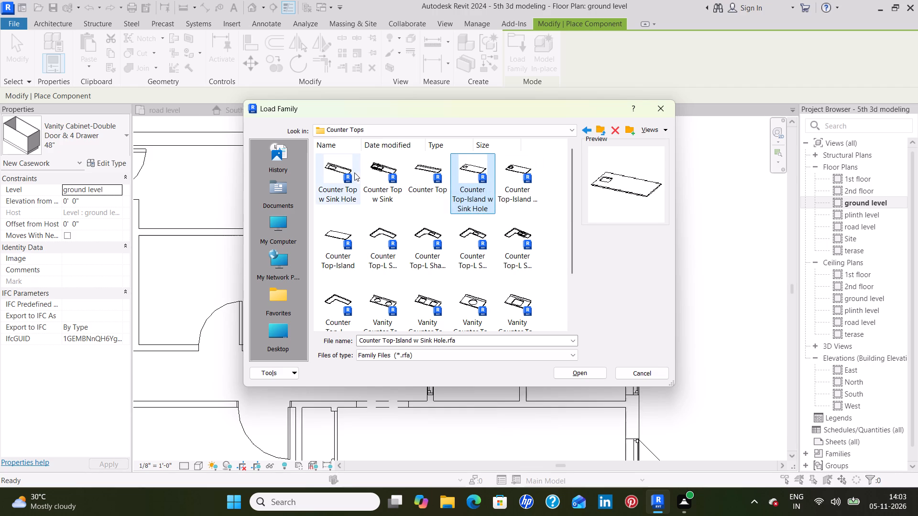
click(334, 169)
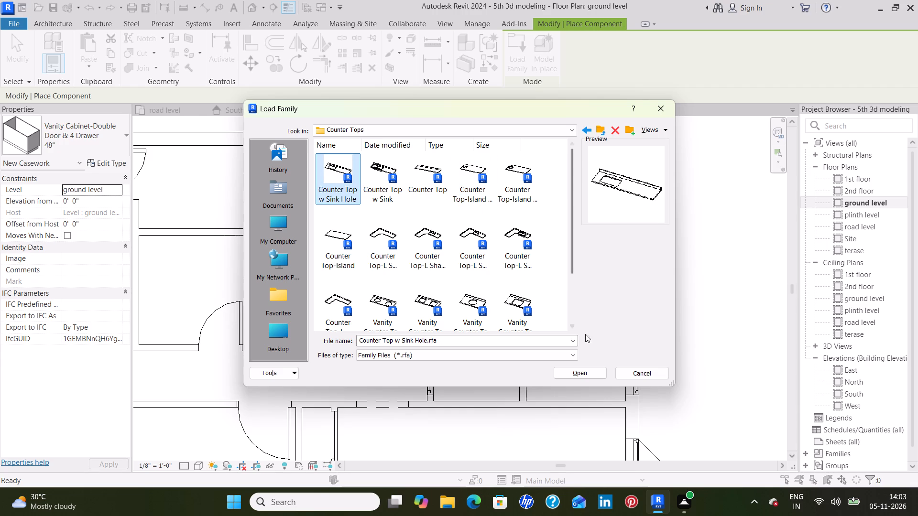
scroll(491, 287, down, 3)
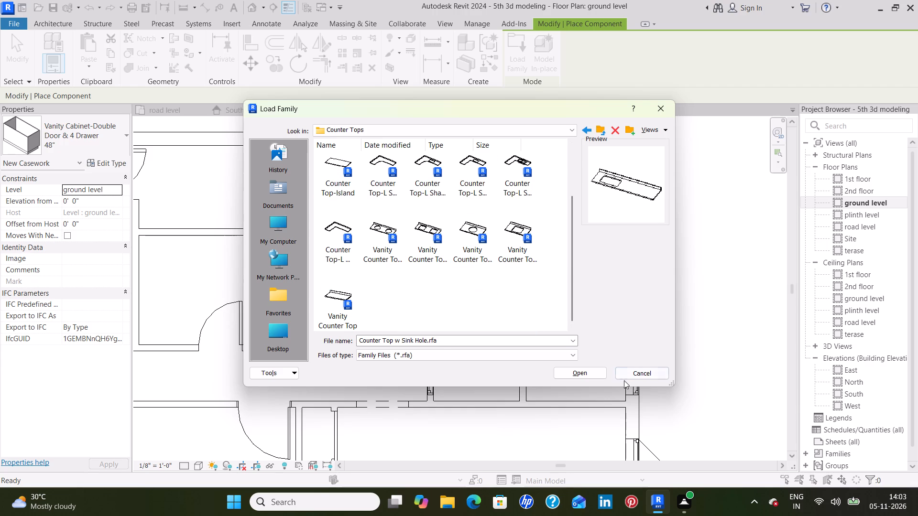
click(582, 366)
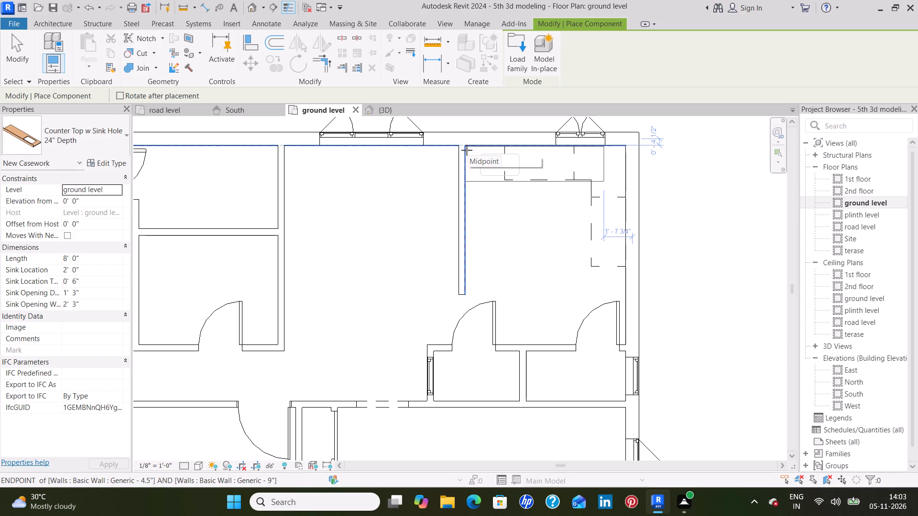
Place a 24" Depth Counter Top w Sink Hole along the top-right room's upper wall, with its sink end against the interior partition.
scroll(467, 150, up, 6)
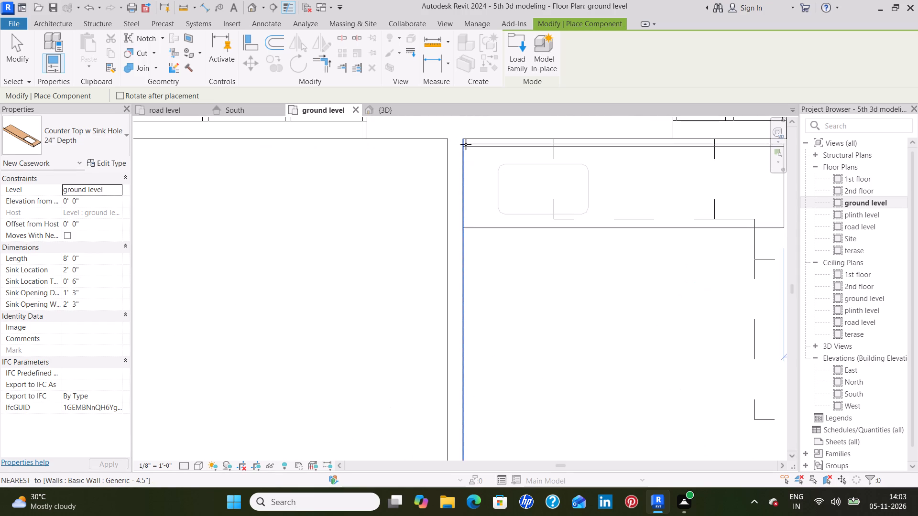
click(464, 142)
scroll(509, 215, down, 4)
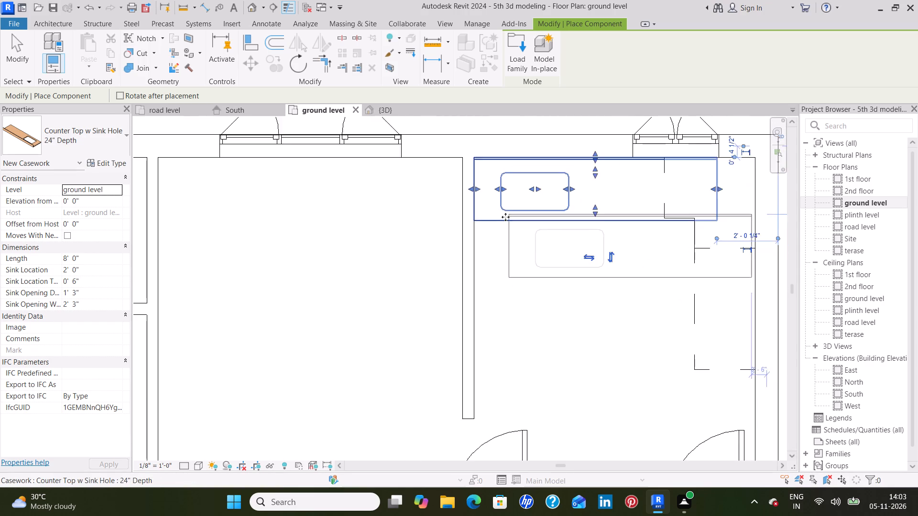
scroll(505, 217, down, 2)
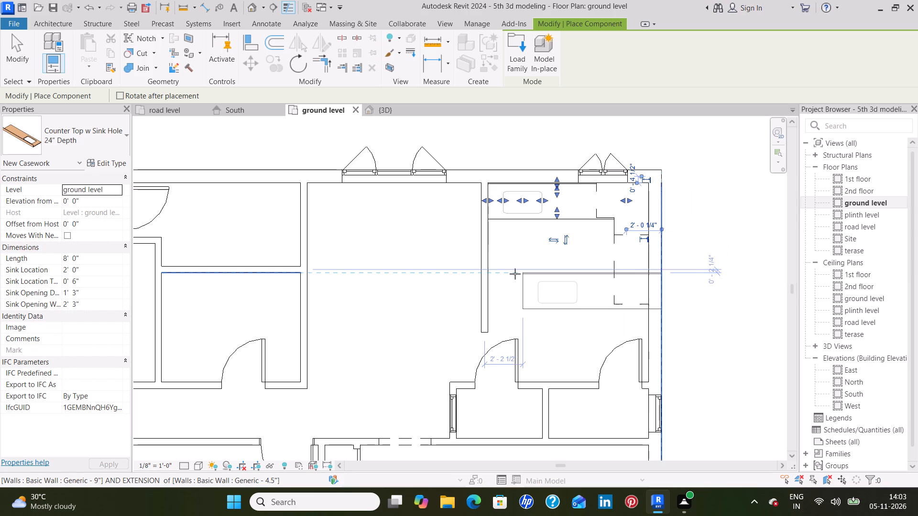
key(Escape)
key(Escape)
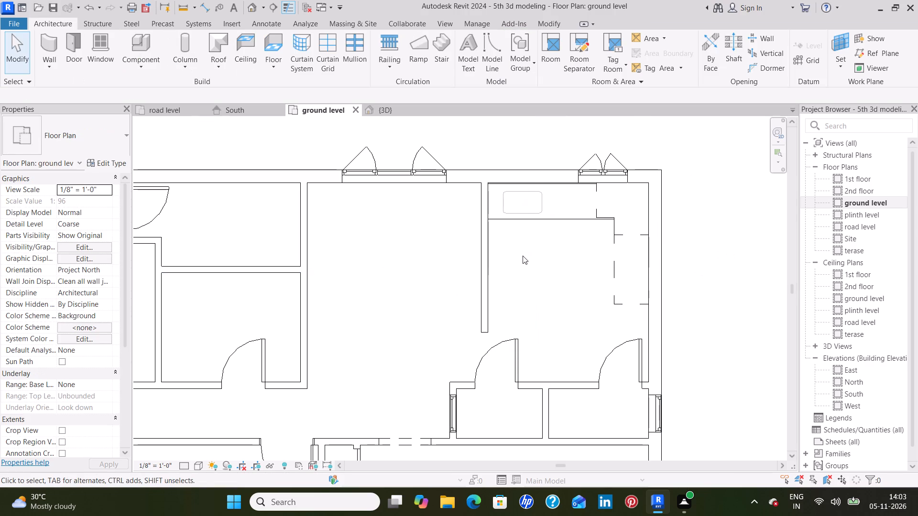
Shorten the counter top from its sink end to a length of about 7' 6", pulling that end away from the partition.
click(512, 218)
scroll(496, 201, up, 4)
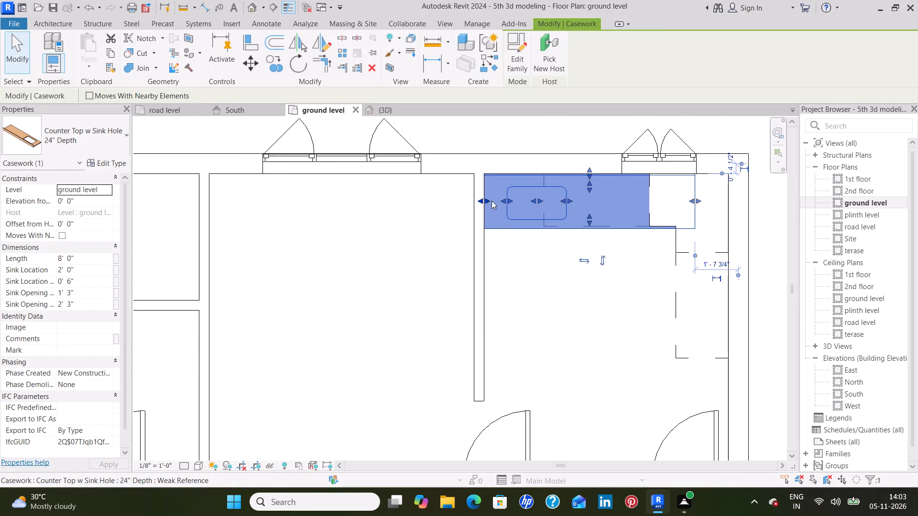
scroll(492, 201, up, 7)
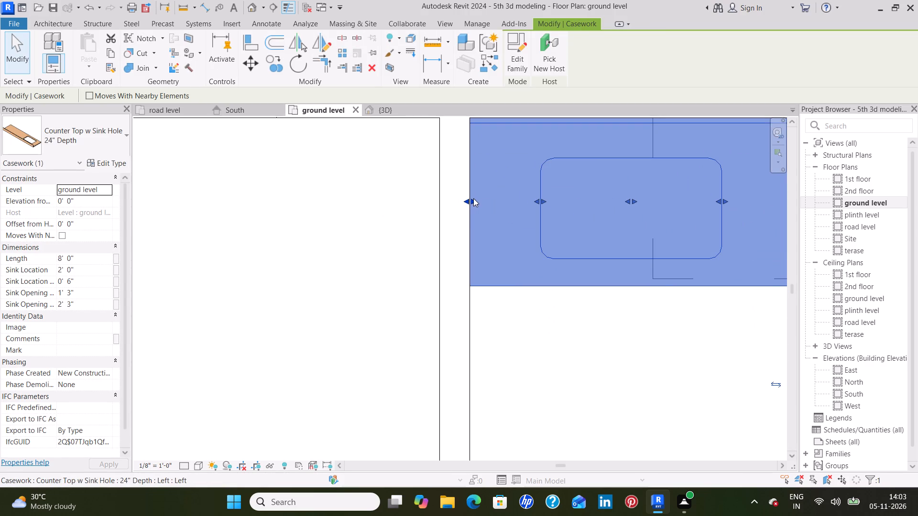
drag(472, 202, 497, 200)
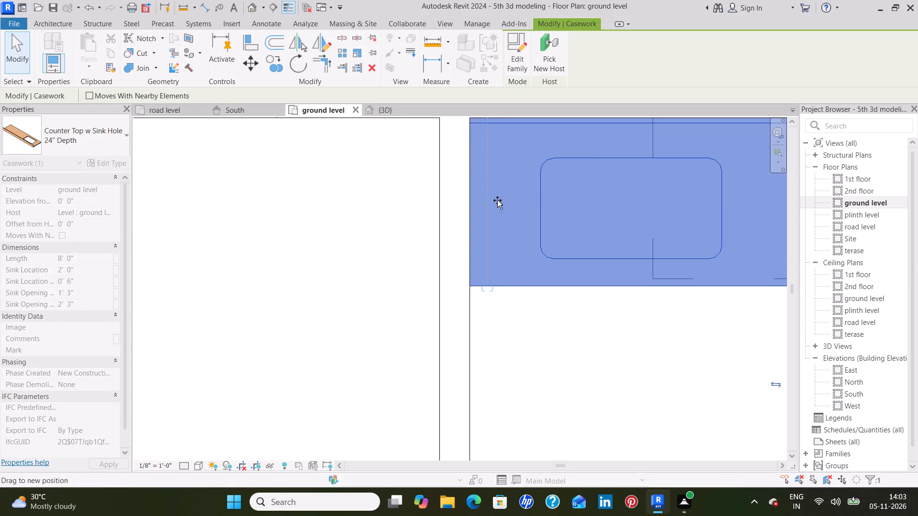
drag(497, 200, 509, 201)
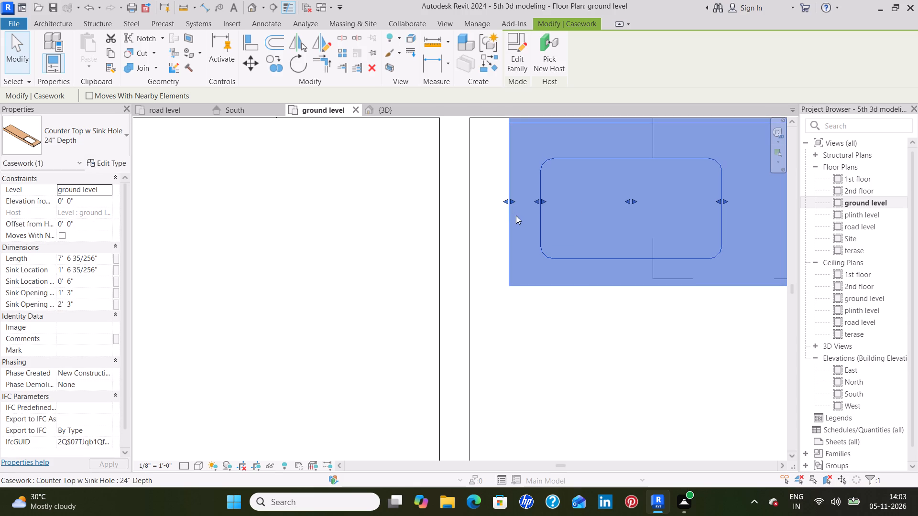
Nudge the counter top toward the partition until its end runs into the wall thickness and the sink opening sits just clear of it.
middle_drag(515, 220, 468, 274)
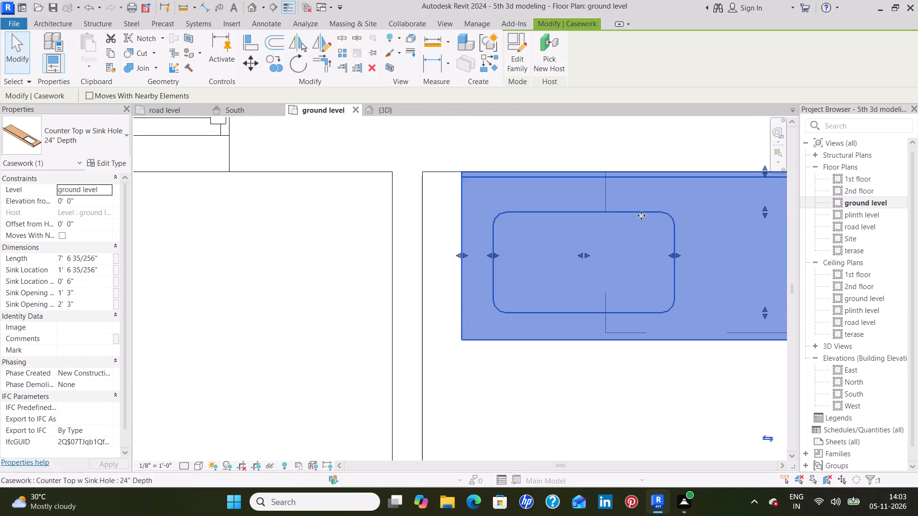
key(Left)
key(Left)
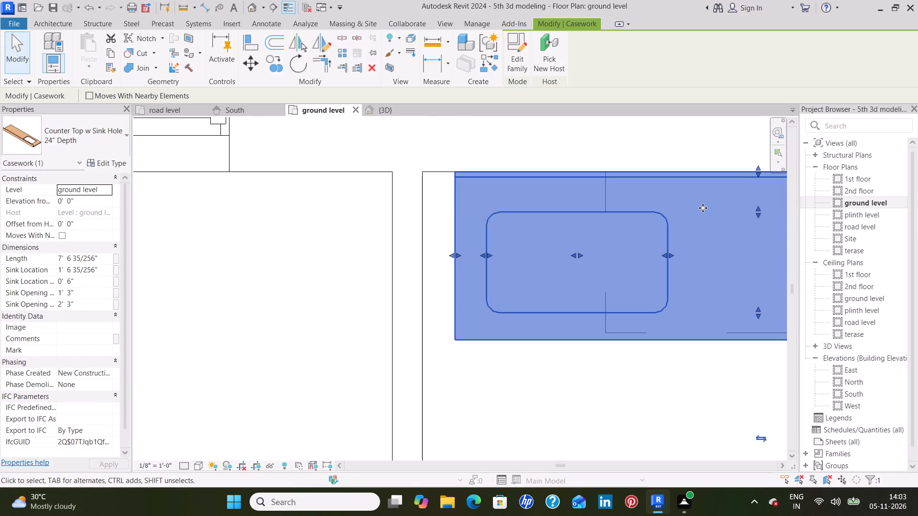
key(Left)
key(Left)
key(Left)
key(Left)
key(Left)
key(Left)
key(Left)
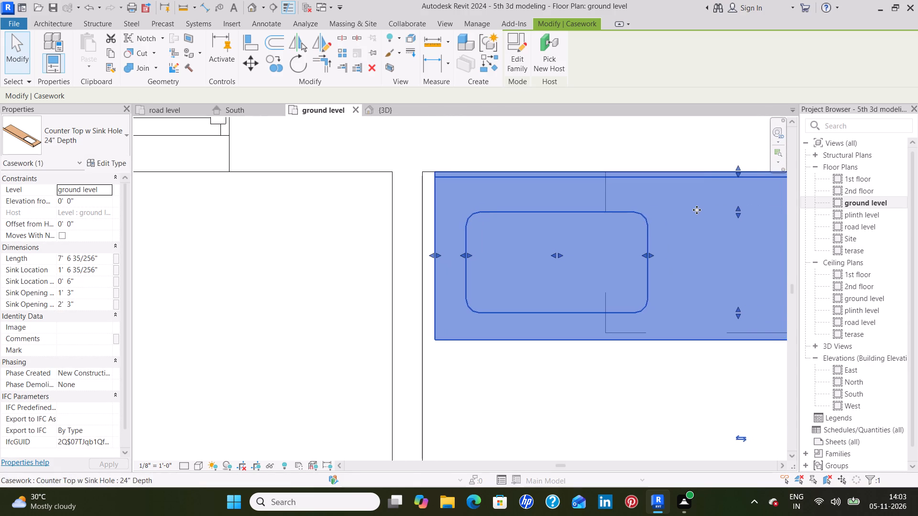
key(Left)
key(Left)
key(Left)
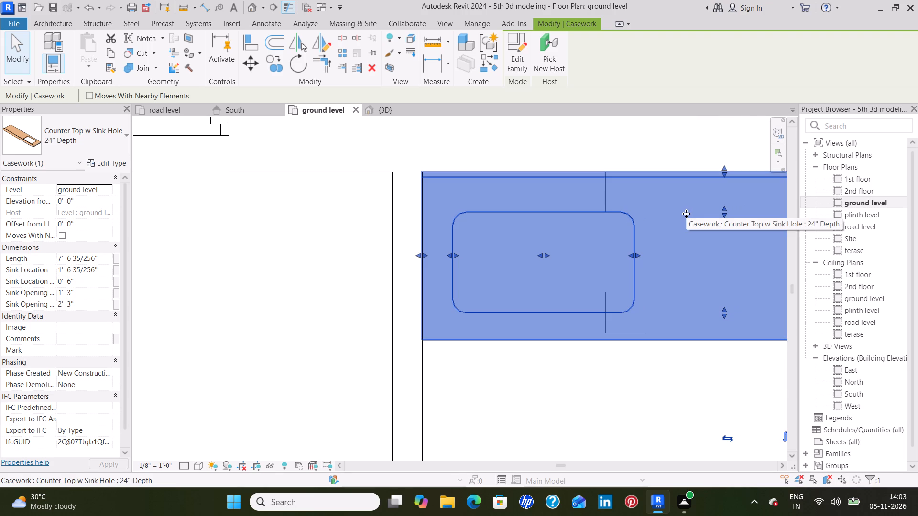
key(Left)
key(Left)
key(Left)
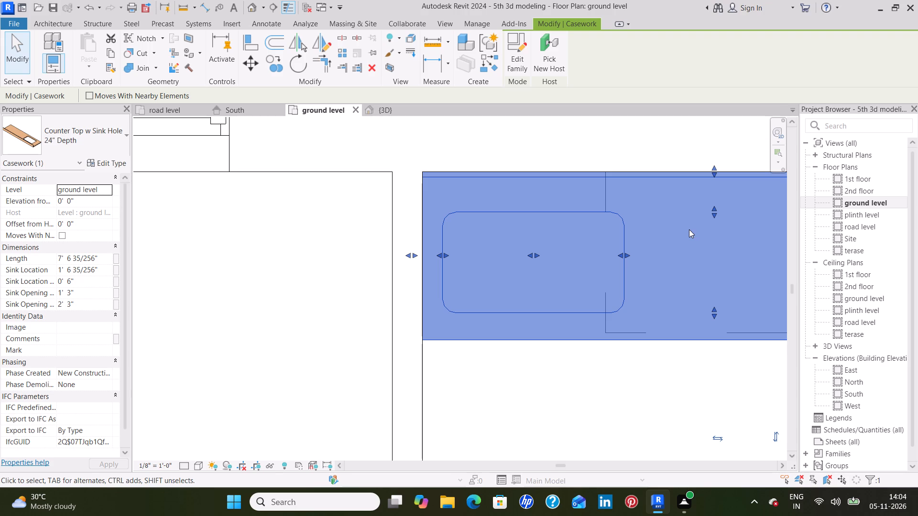
key(Left)
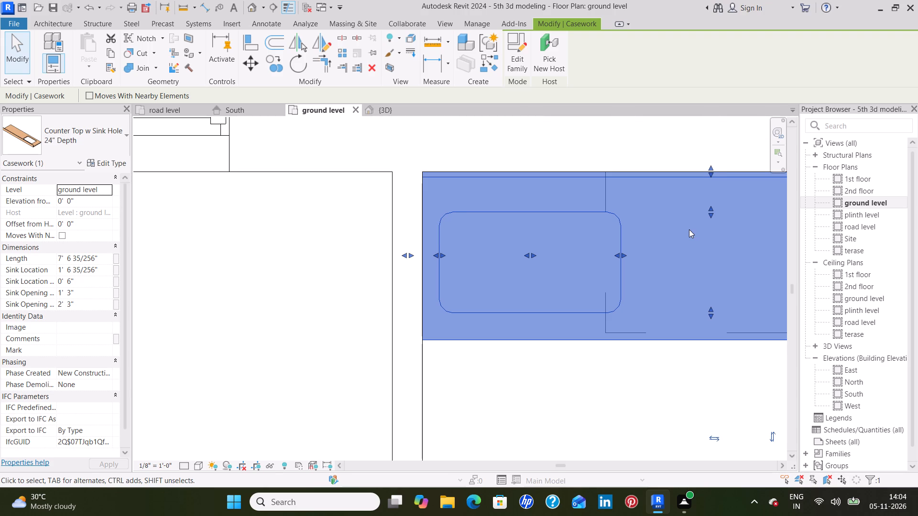
key(Left)
key(Left)
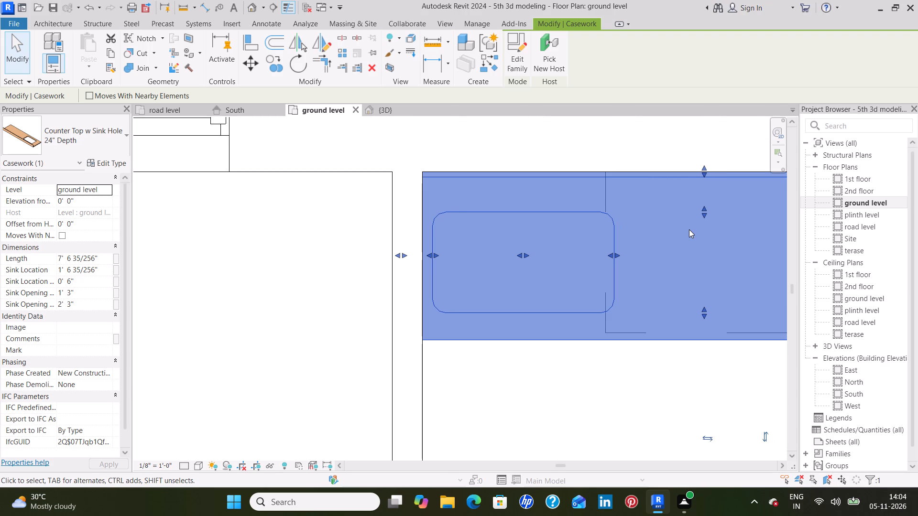
key(Left)
key(Left)
key(Left)
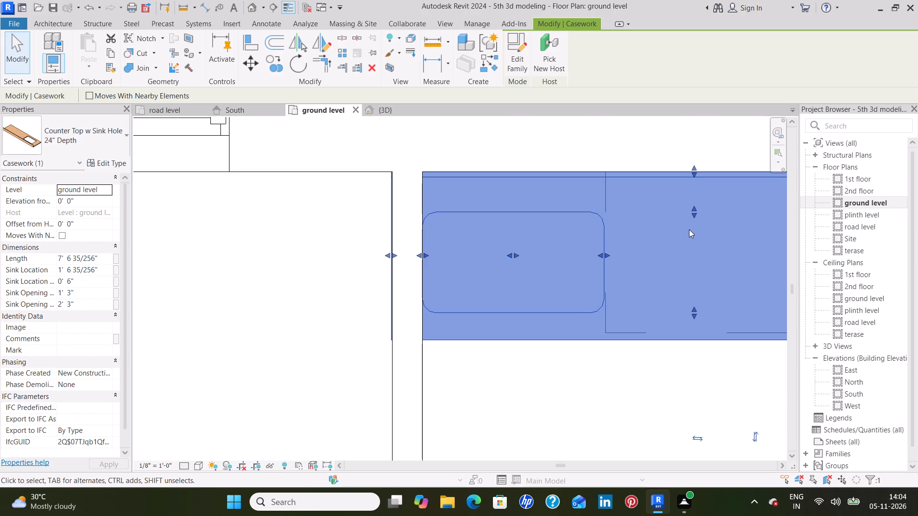
key(Right)
key(Right)
key(Right)
key(Right)
key(Right)
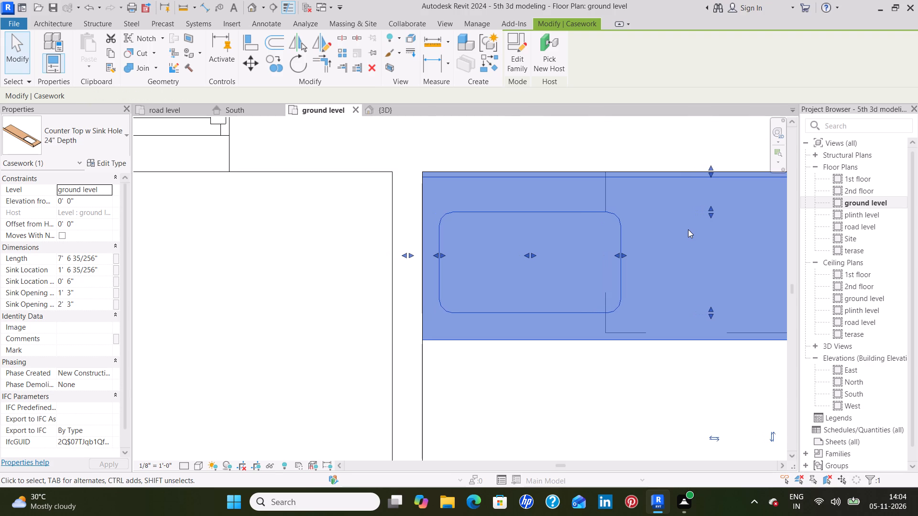
Trim the counter top's sink end back to the partition's room-side face, giving a length of 7' 4".
scroll(675, 232, down, 1)
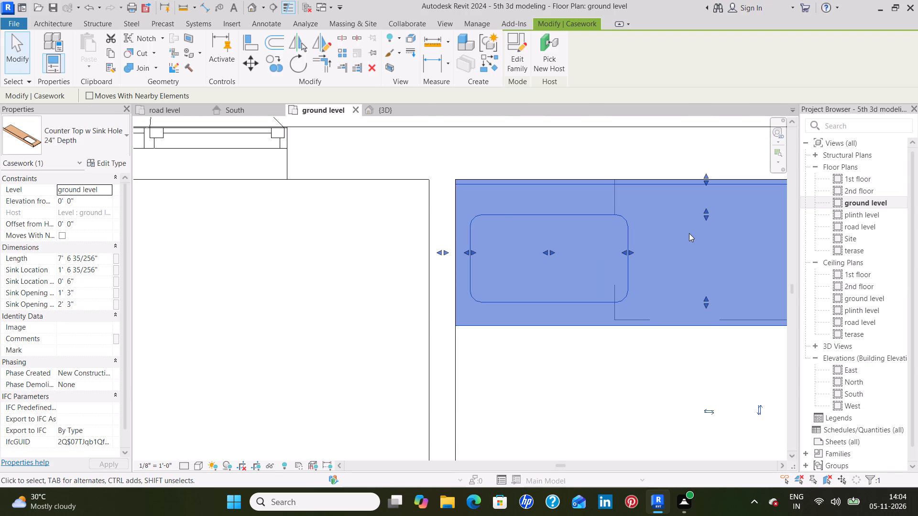
scroll(689, 233, down, 2)
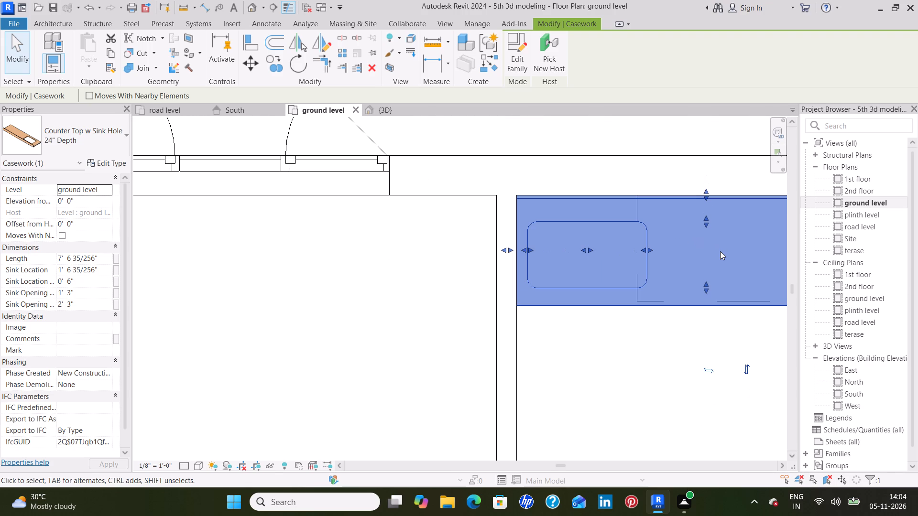
middle_drag(696, 253, 609, 247)
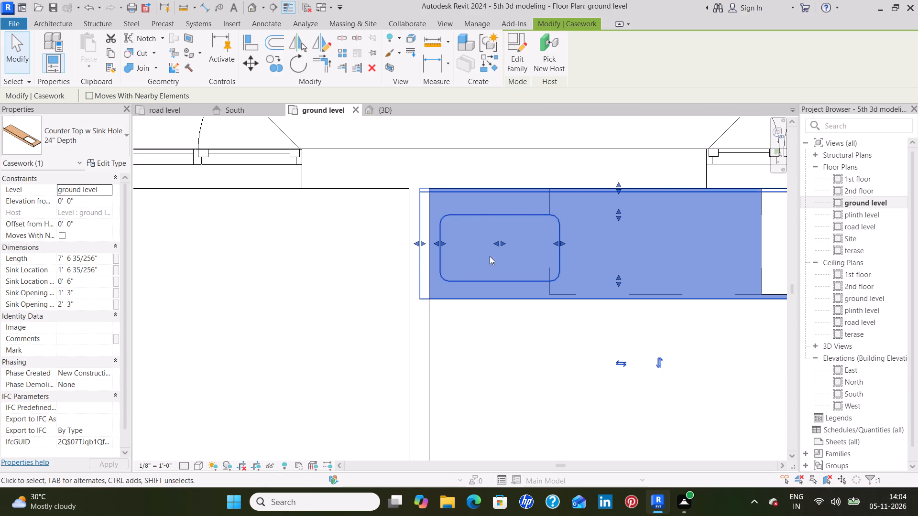
drag(421, 243, 423, 243)
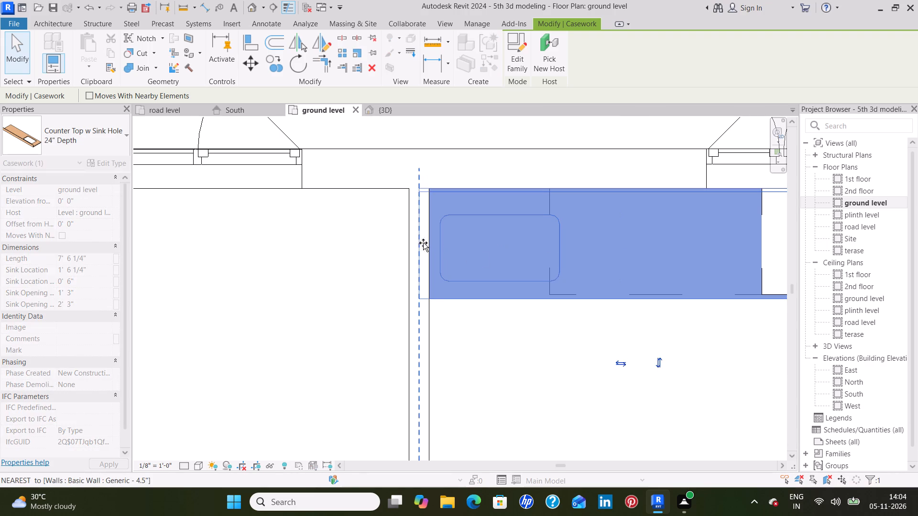
drag(423, 243, 429, 241)
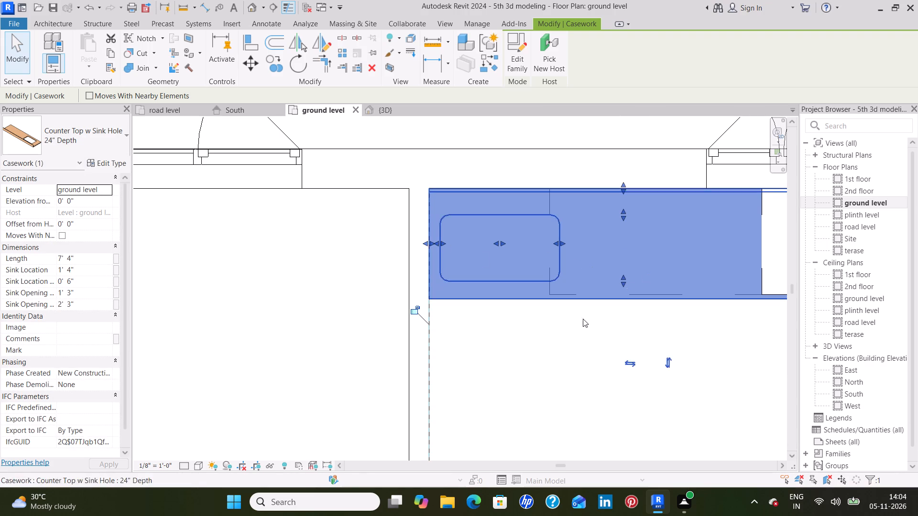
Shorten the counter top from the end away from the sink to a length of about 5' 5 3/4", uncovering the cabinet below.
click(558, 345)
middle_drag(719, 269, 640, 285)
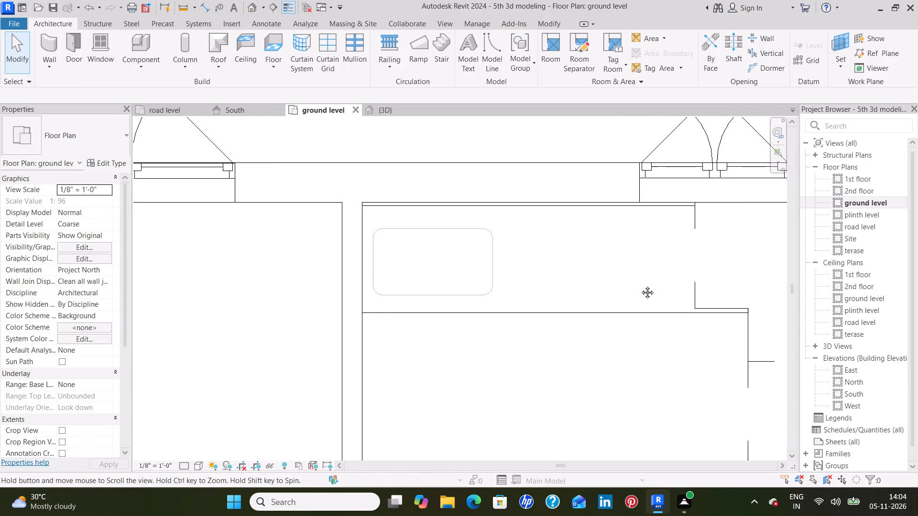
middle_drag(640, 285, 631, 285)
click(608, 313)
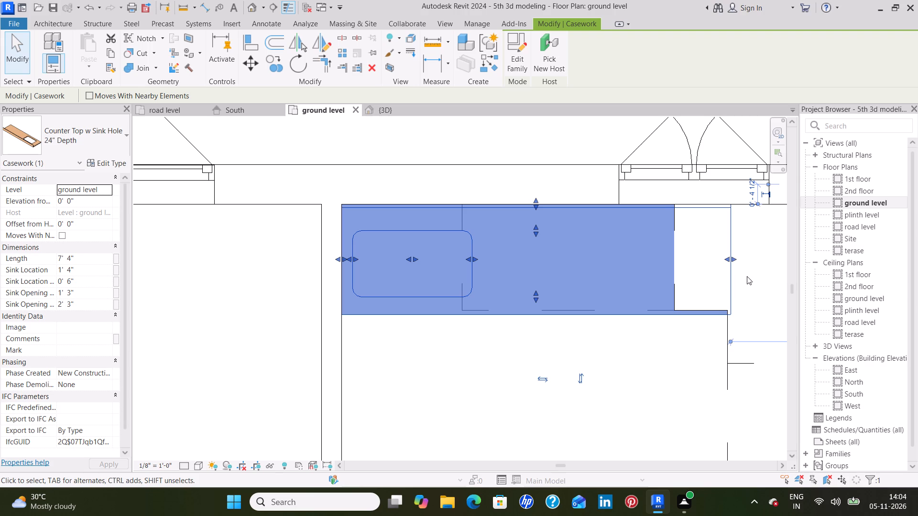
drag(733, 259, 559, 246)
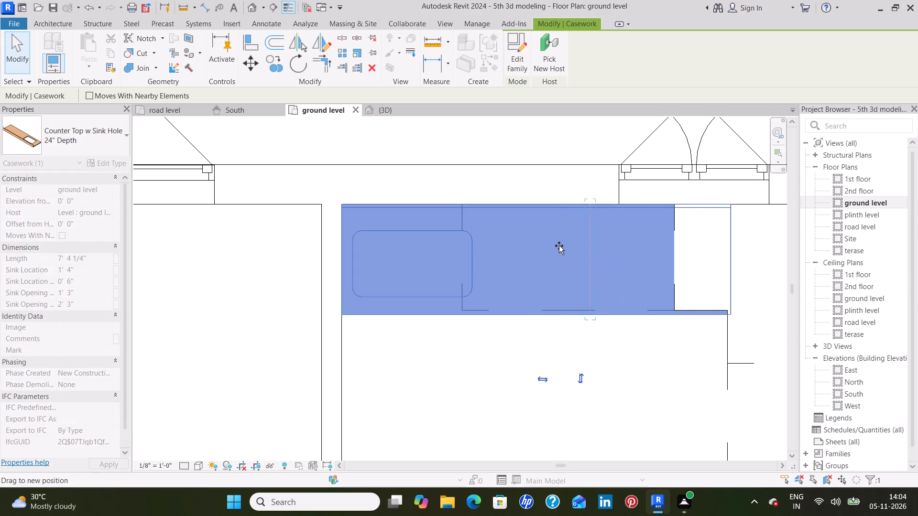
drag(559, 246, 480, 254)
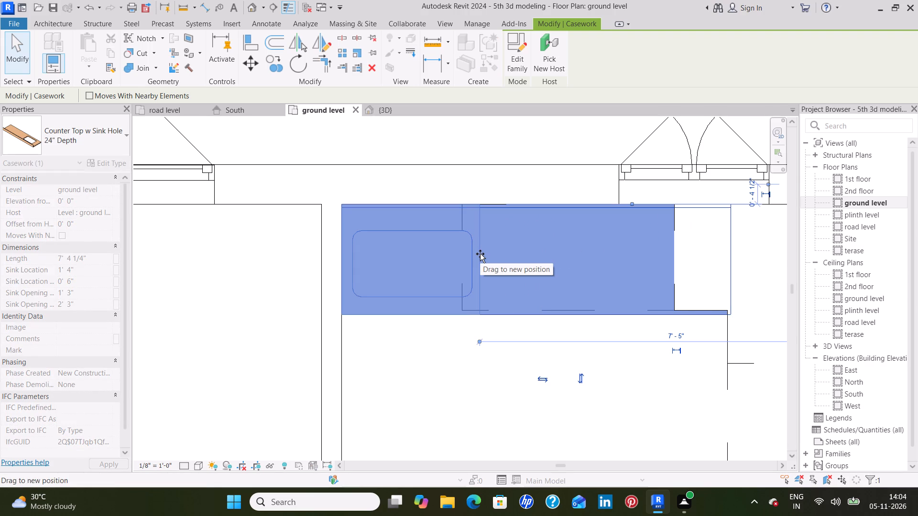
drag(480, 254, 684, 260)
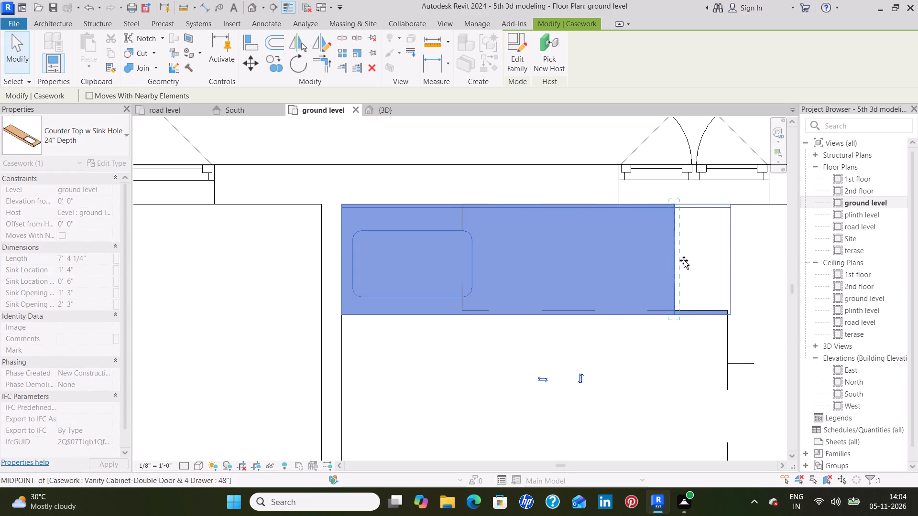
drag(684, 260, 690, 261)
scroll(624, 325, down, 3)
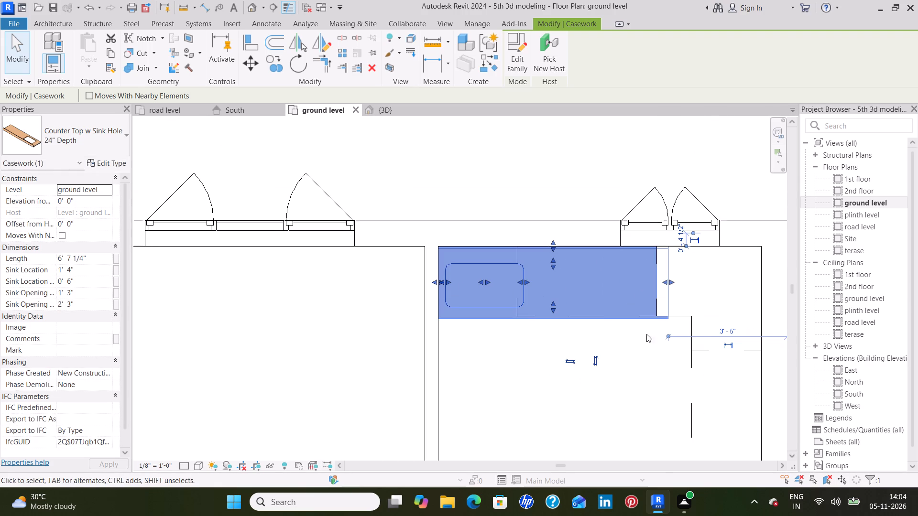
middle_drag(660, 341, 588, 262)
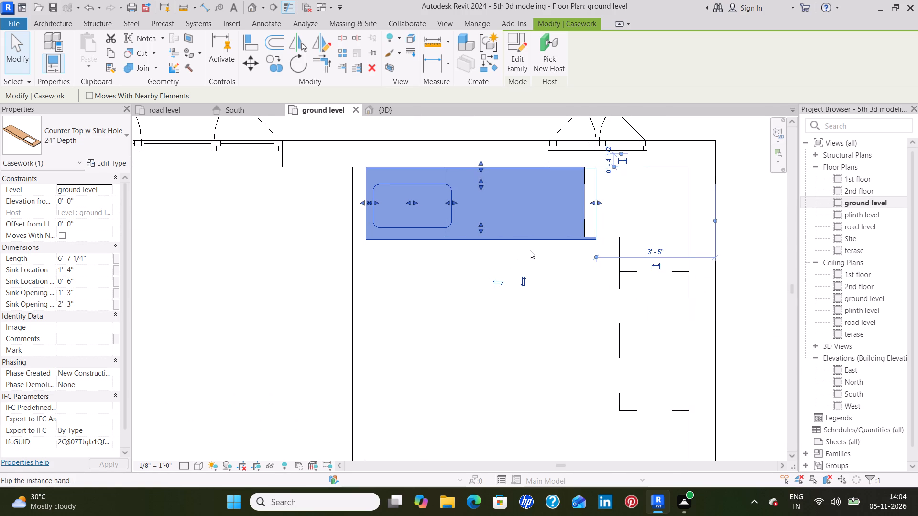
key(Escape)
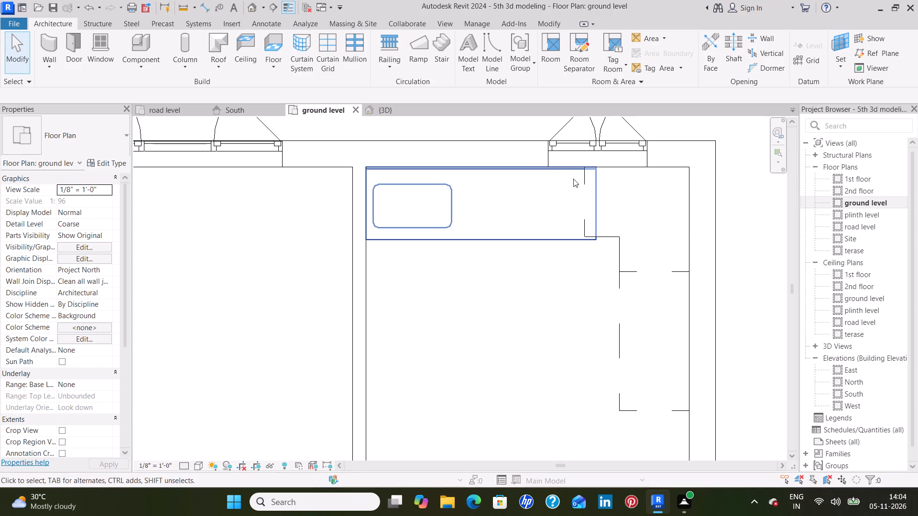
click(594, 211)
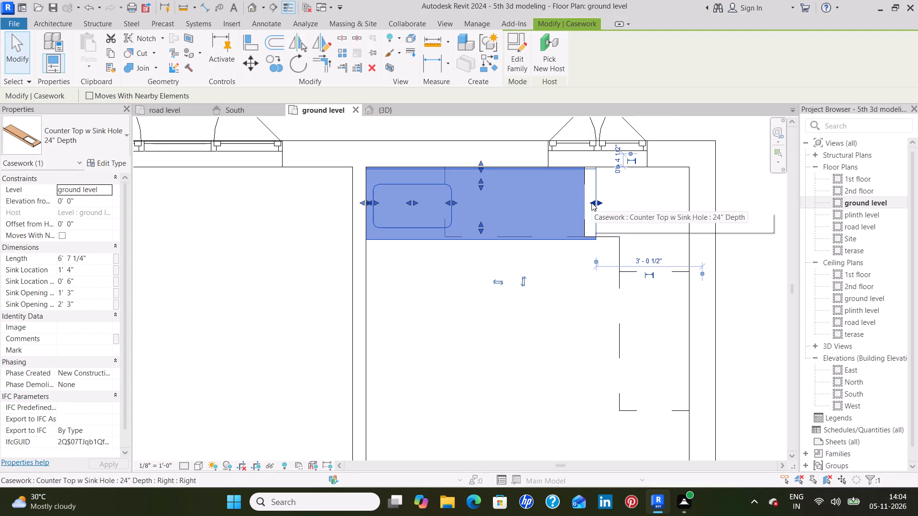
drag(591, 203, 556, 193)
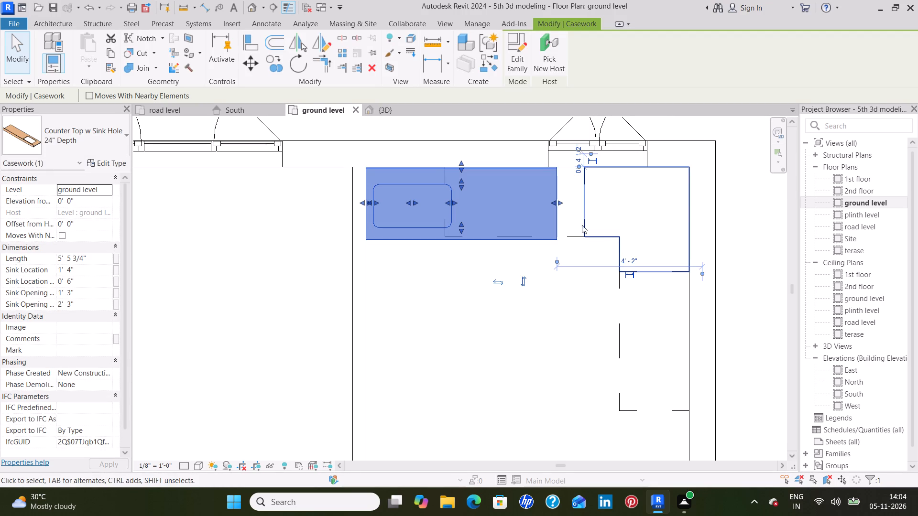
Delete the 48" Vanity Cabinet-Double Door & 4 Drawer between the counter top and the corner cabinet.
click(576, 236)
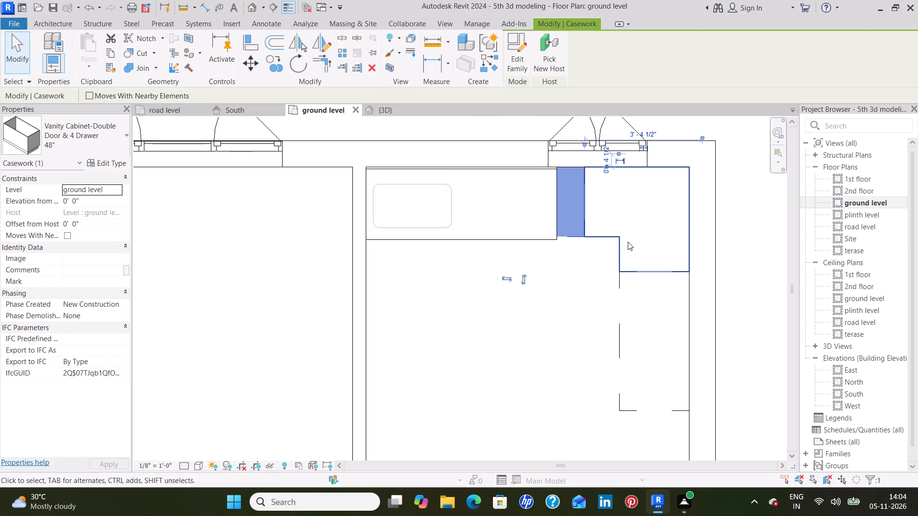
key(Delete)
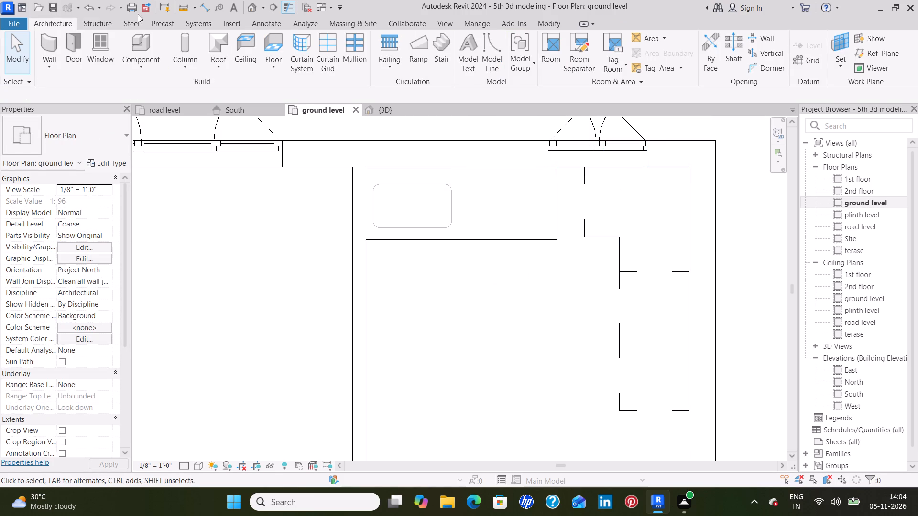
Load the Base Cabinet-Combo01 family from the Base Cabinets casework library.
click(136, 45)
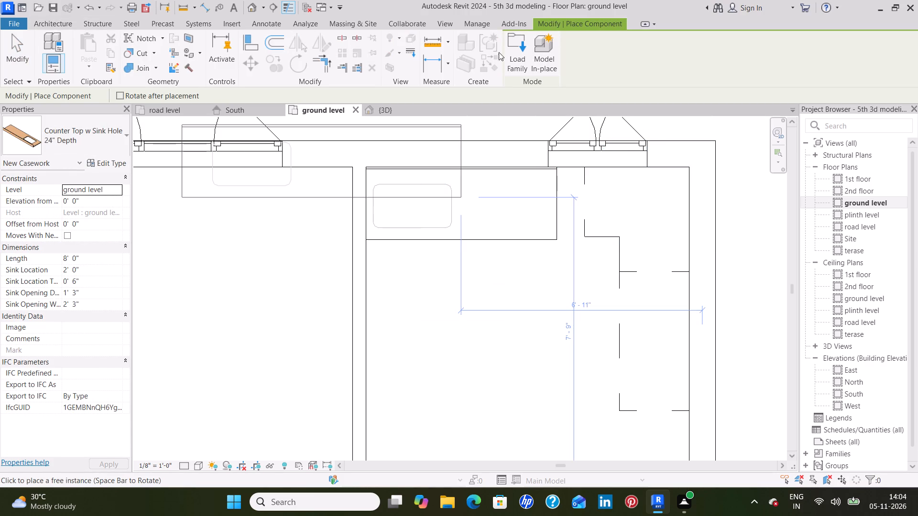
click(521, 52)
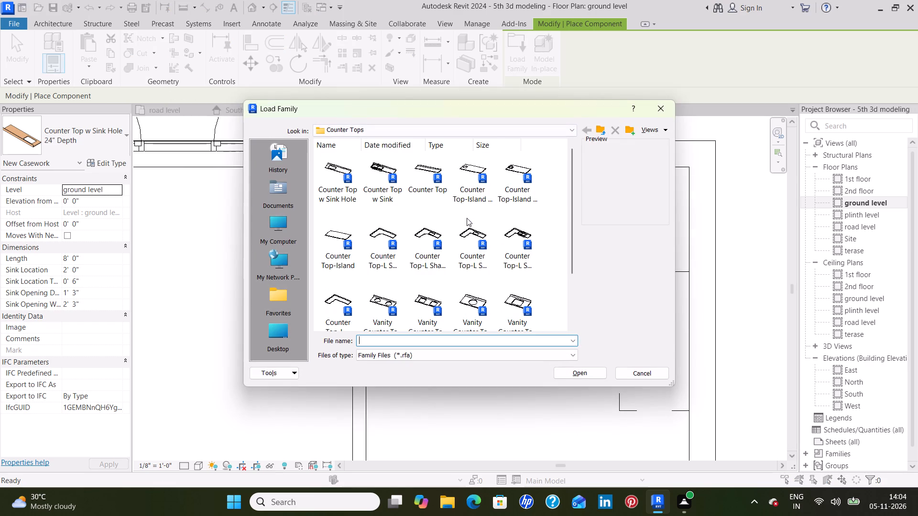
click(600, 129)
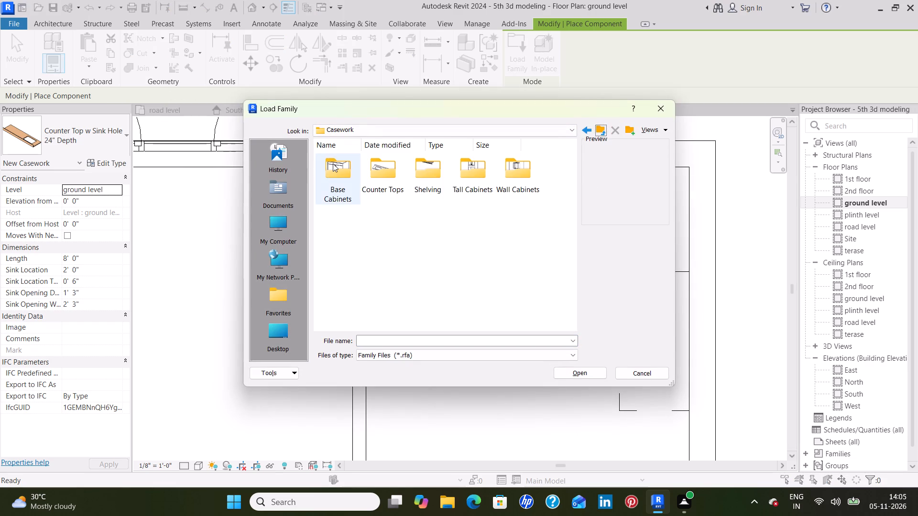
double_click(333, 163)
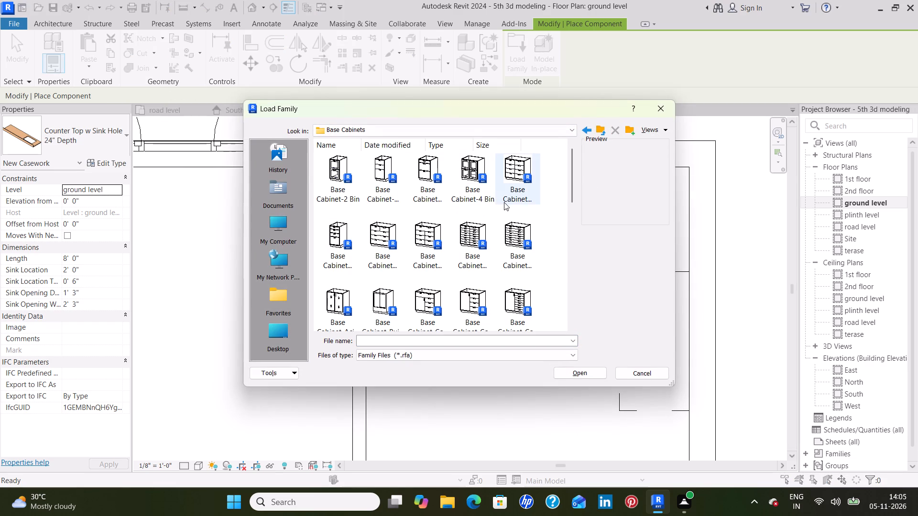
click(420, 294)
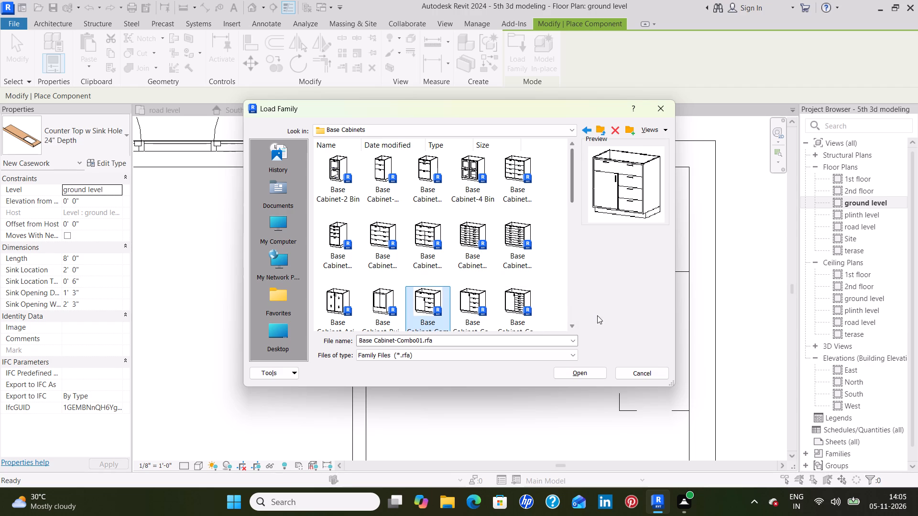
click(586, 375)
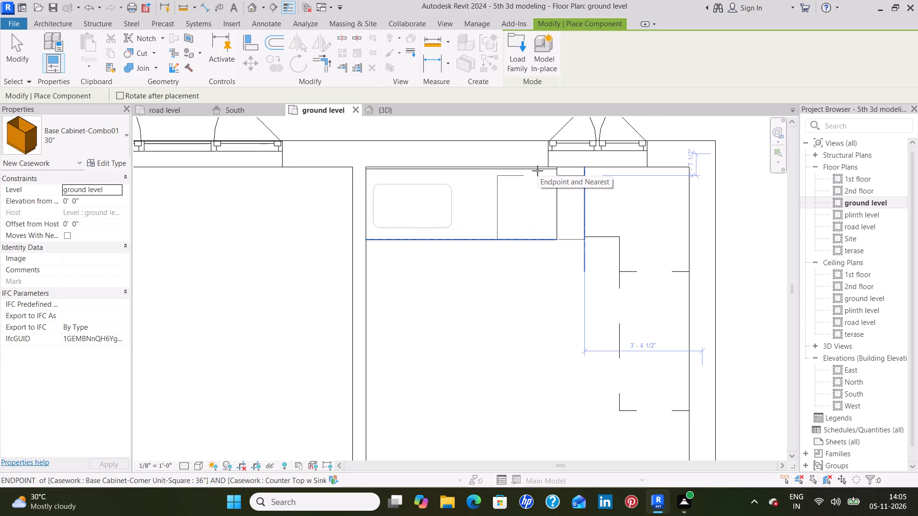
Place a 30" Base Cabinet-Combo01 against the room's upper wall, directly beside the square corner cabinet.
scroll(537, 171, up, 4)
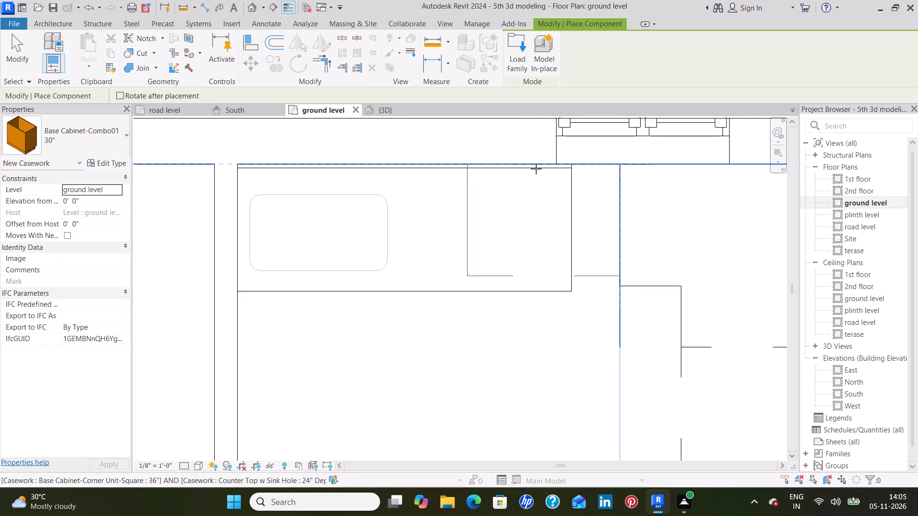
click(537, 167)
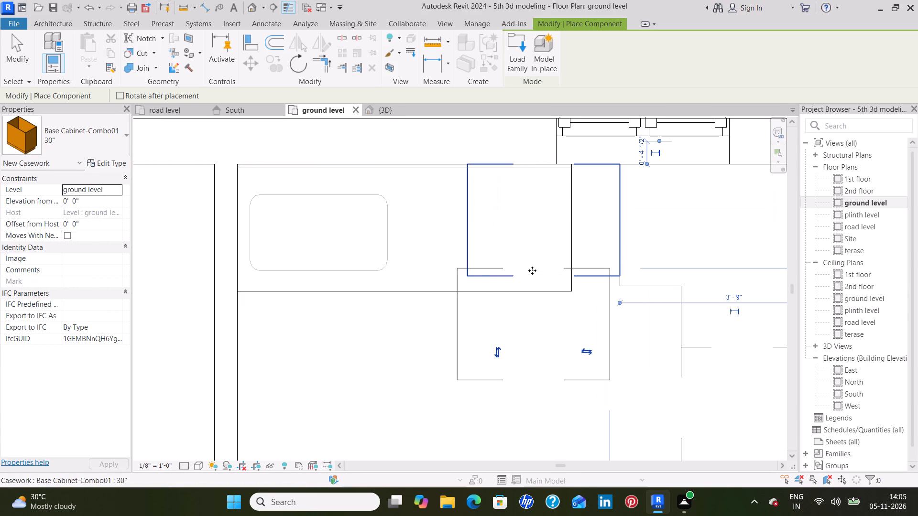
key(Escape)
key(Escape)
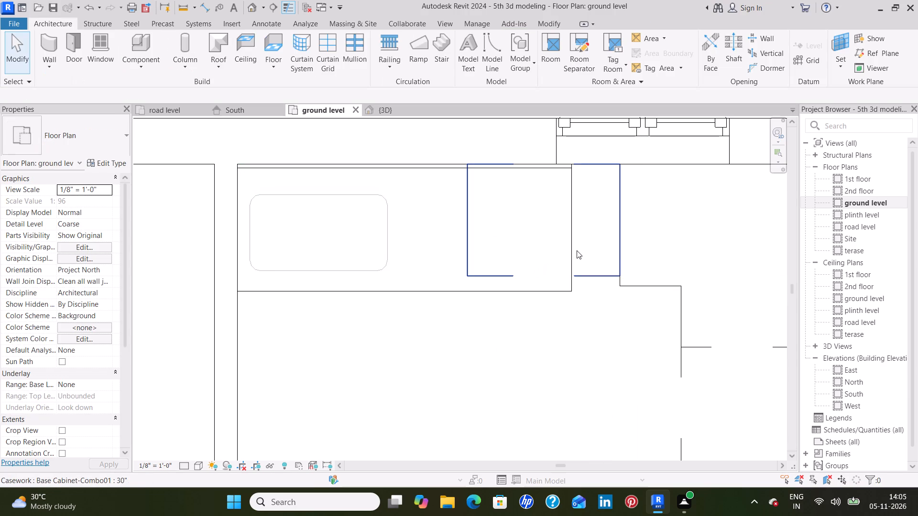
Lengthen the sink counter top at both ends to about 7' 1 3/4", reaching over the corner cabinet and to the partition's far face.
click(571, 250)
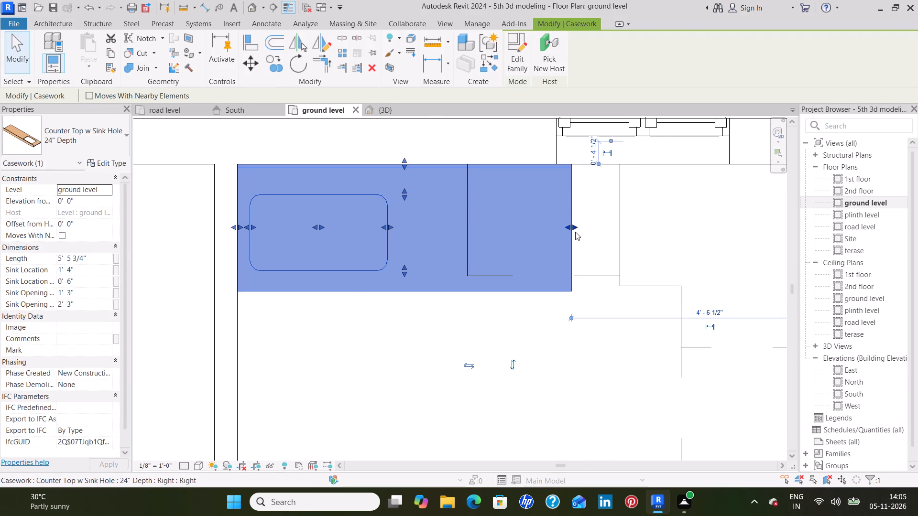
drag(574, 227, 648, 236)
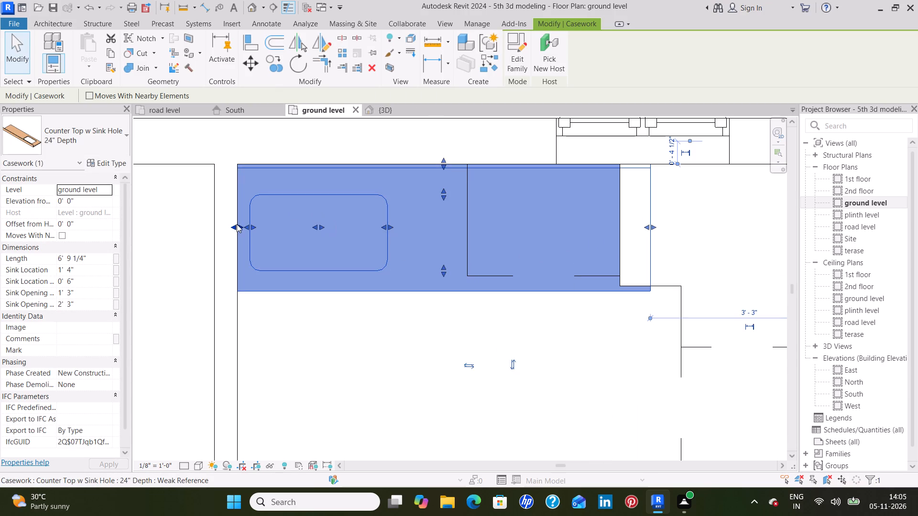
drag(234, 228, 219, 227)
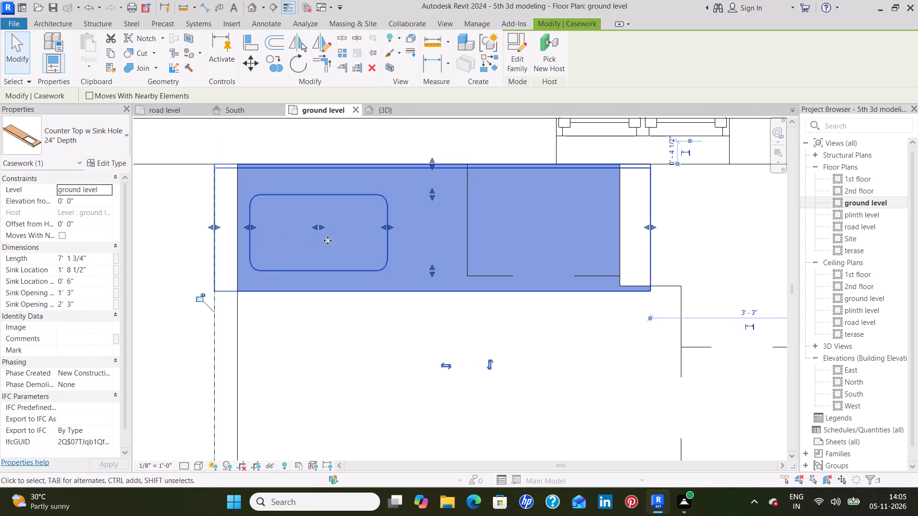
Nudge the counter top away from the partition until its sink end is flush with the partition's room-side face.
key(Right)
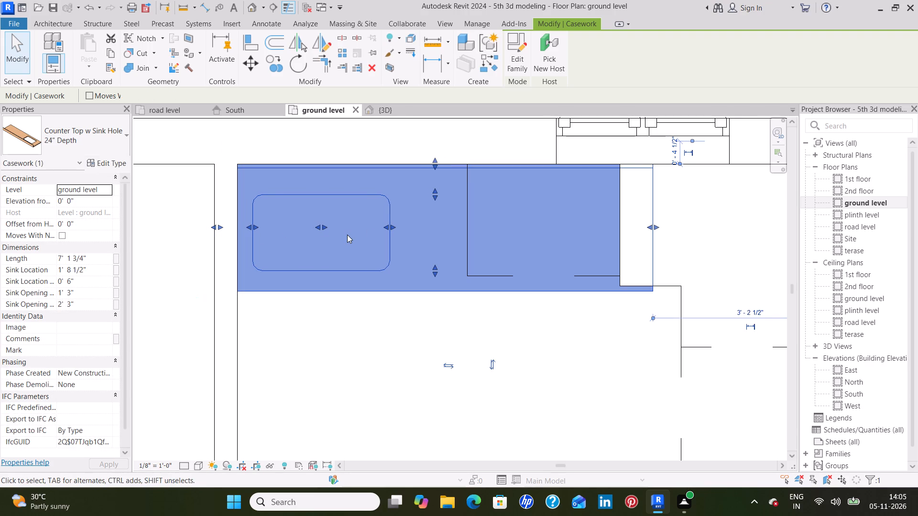
key(Right)
key(Right)
key(Right)
key(Right)
key(Right)
key(Right)
key(Right)
key(Right)
key(Right)
key(Right)
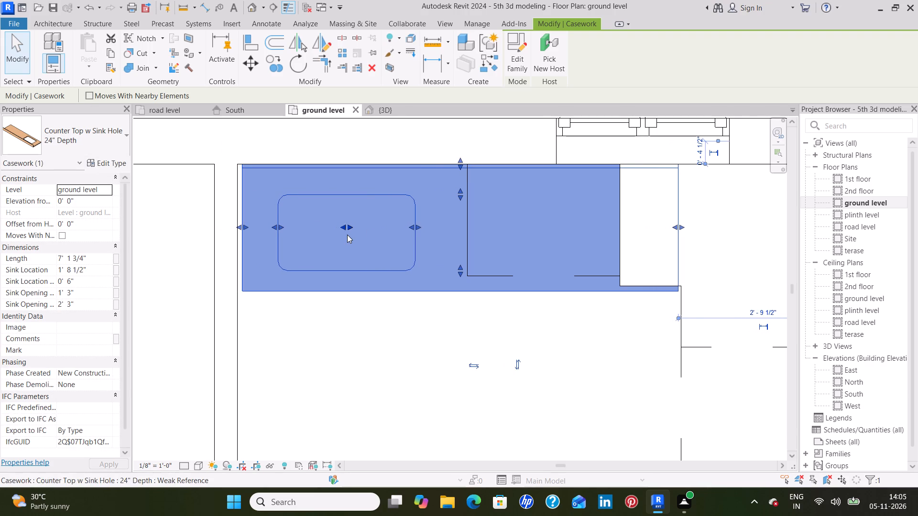
key(Left)
key(Left)
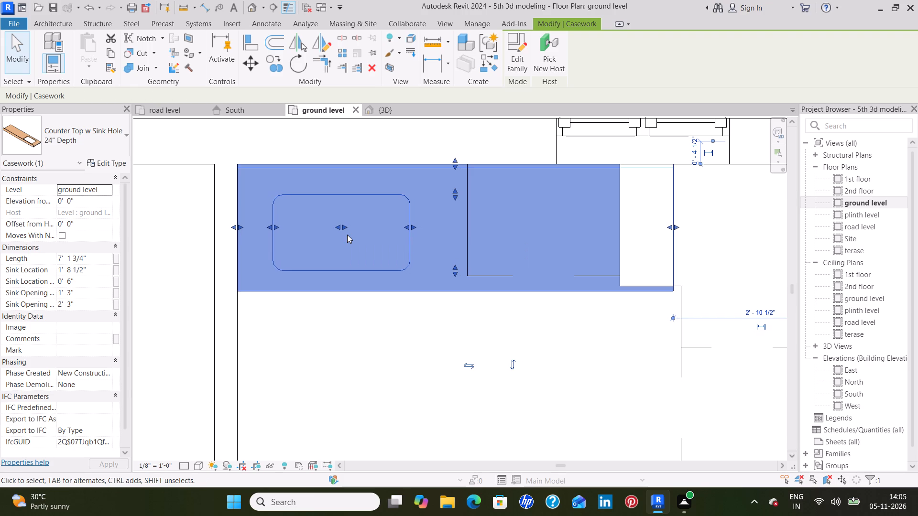
click(335, 314)
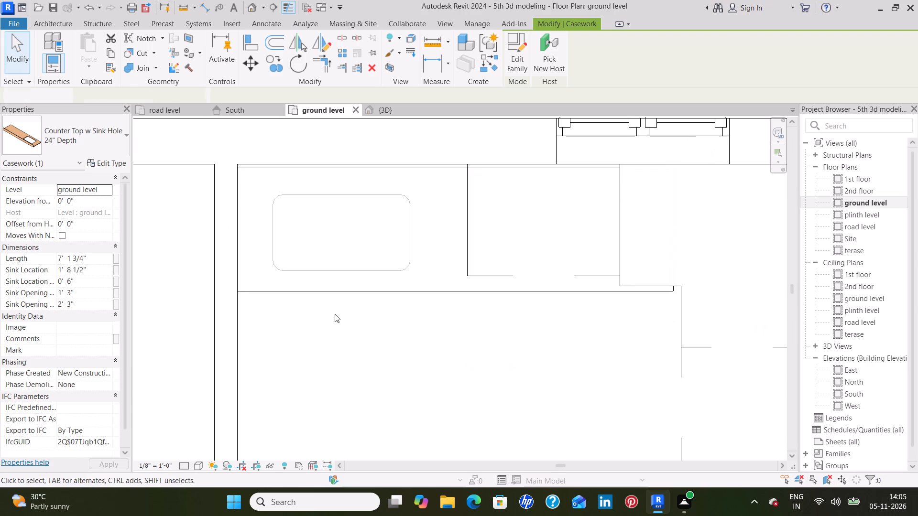
Load the plain Counter Top family from the Counter Tops casework library.
middle_drag(528, 354, 401, 267)
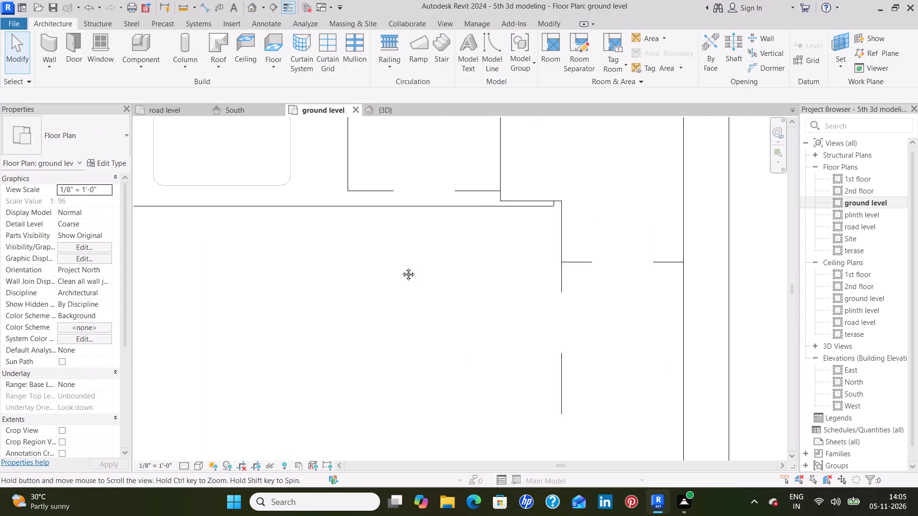
middle_drag(401, 267, 394, 267)
scroll(383, 269, down, 1)
middle_drag(388, 269, 346, 357)
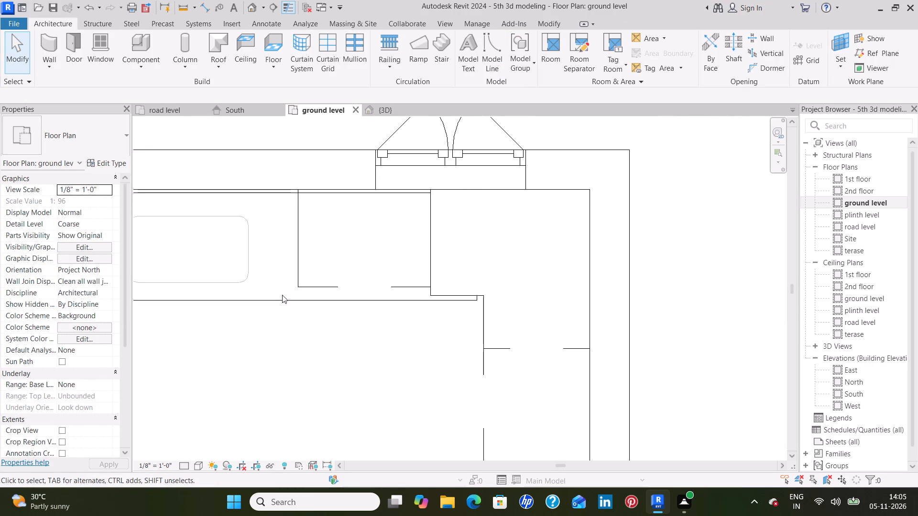
click(134, 44)
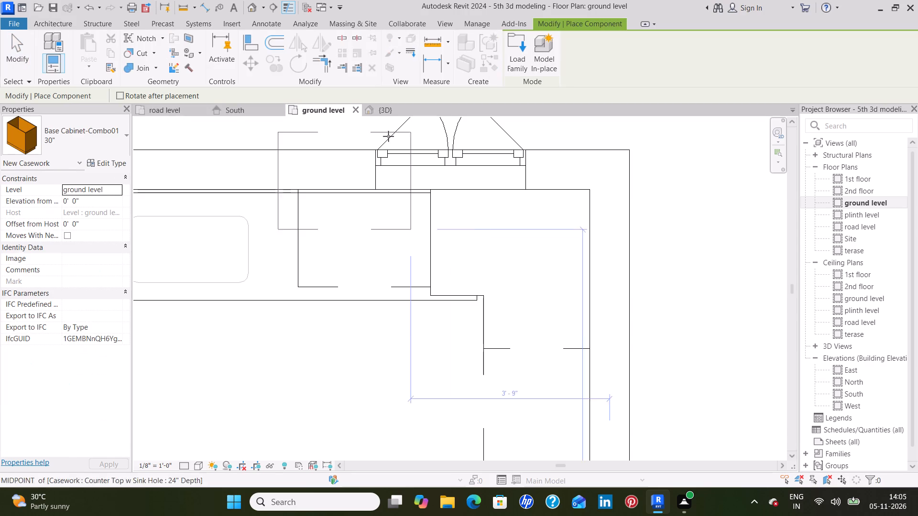
click(524, 61)
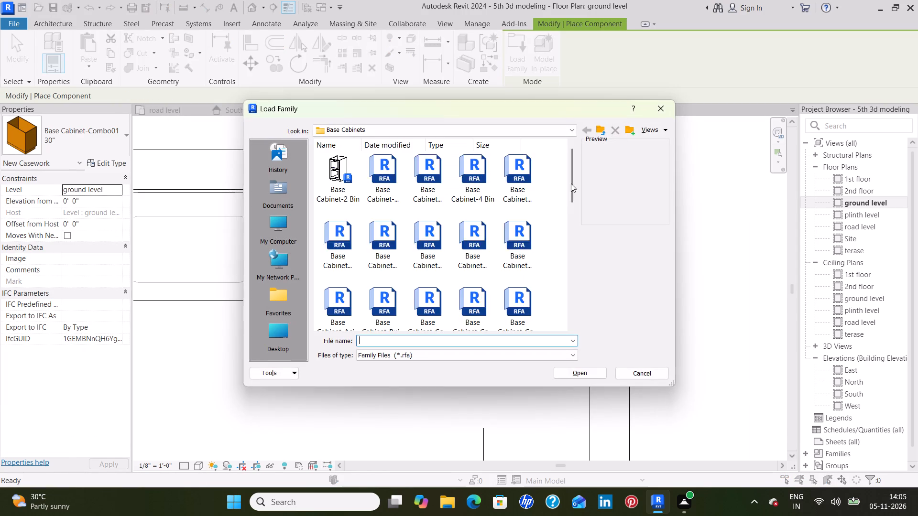
click(601, 132)
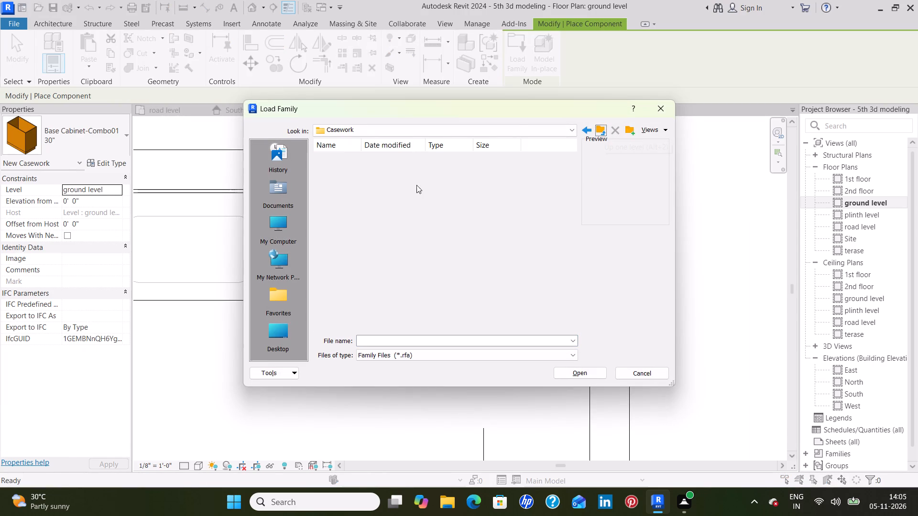
double_click(379, 159)
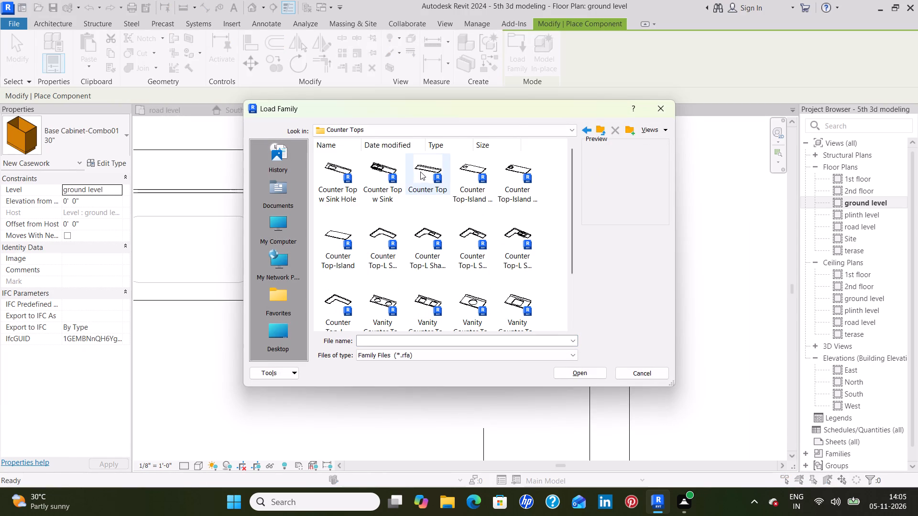
click(420, 172)
click(570, 373)
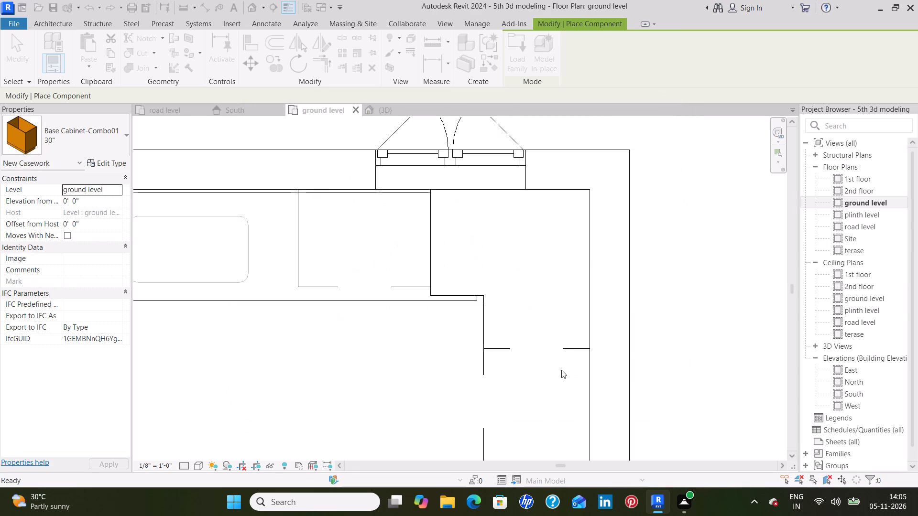
Place a 24" Depth Counter Top along the room's right-hand outer wall, rotated lengthwise and starting in the room's upper-right corner.
key(space)
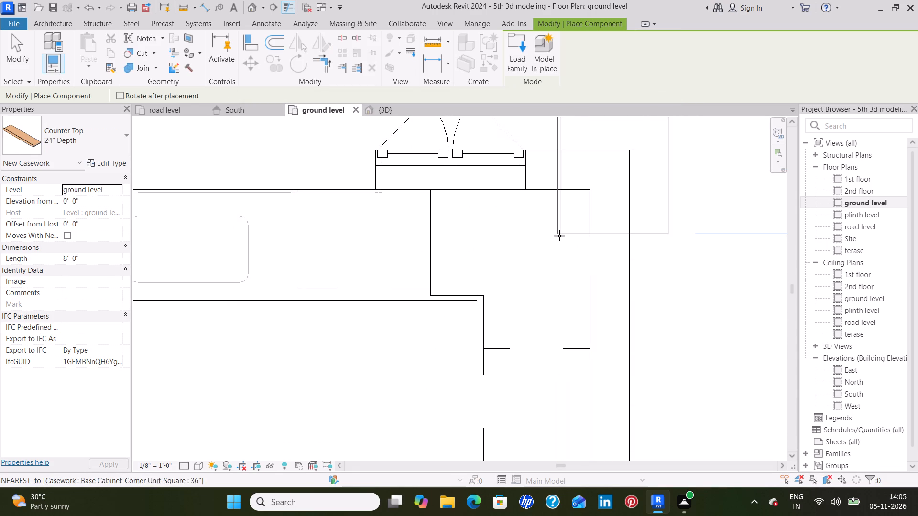
key(space)
key(space)
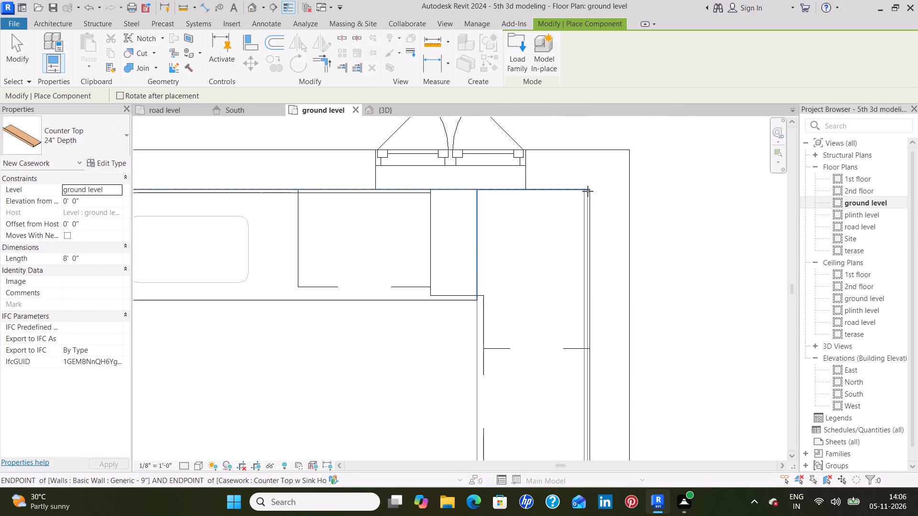
scroll(588, 191, up, 7)
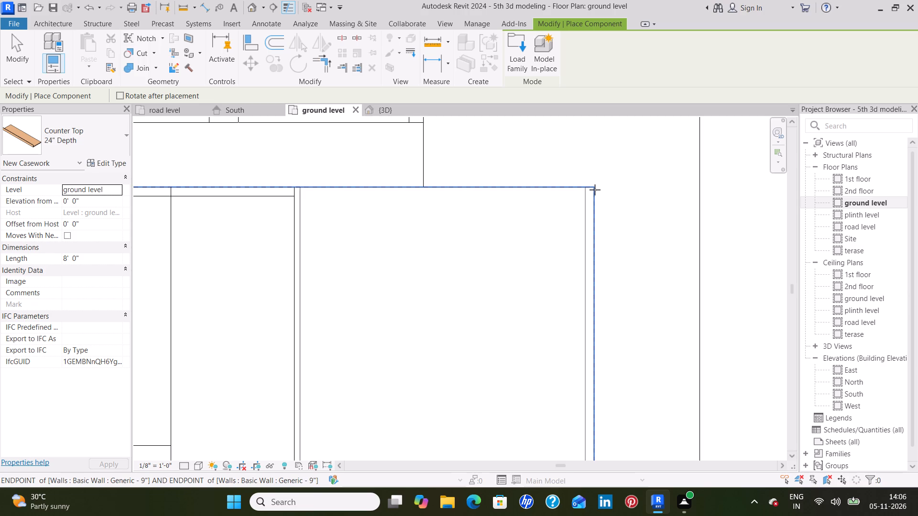
click(595, 190)
scroll(486, 260, down, 3)
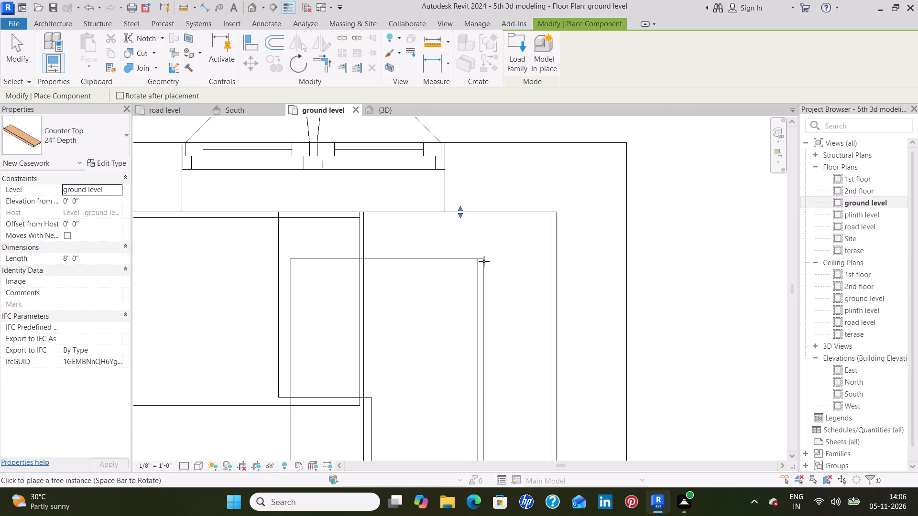
key(Escape)
key(Escape)
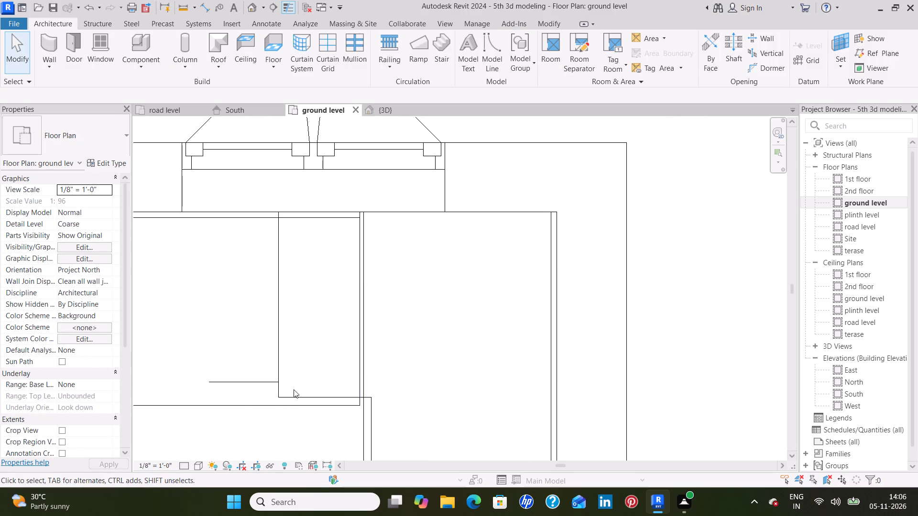
Lengthen the sink counter top to 7' 2 1/4" so its corner end meets the edge of the plain counter top.
click(324, 406)
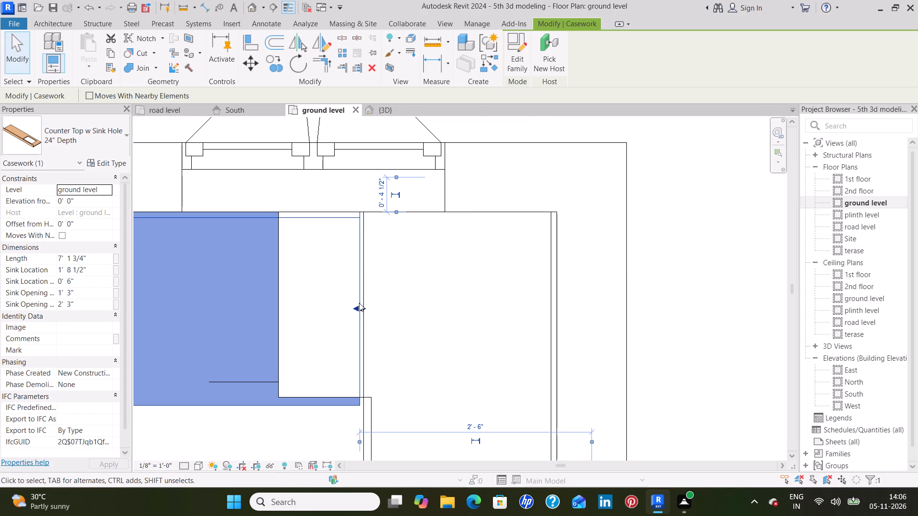
drag(361, 306, 369, 309)
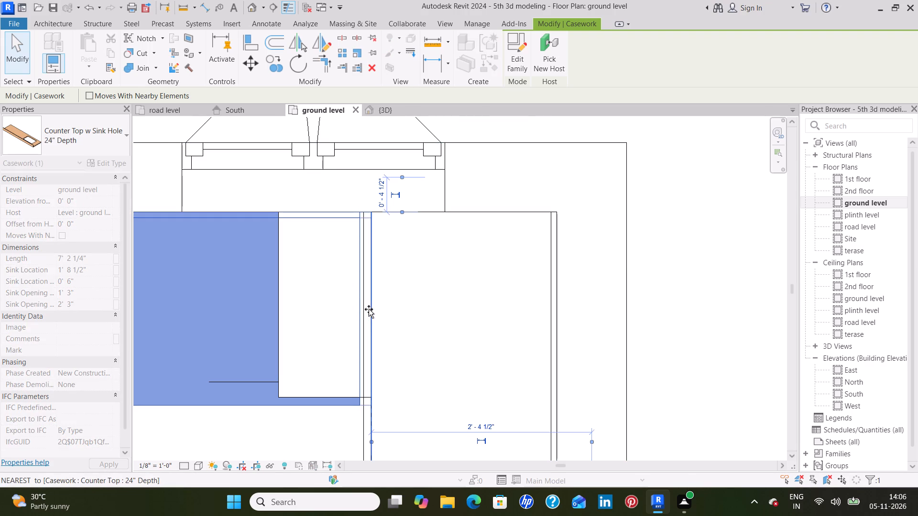
drag(369, 309, 365, 311)
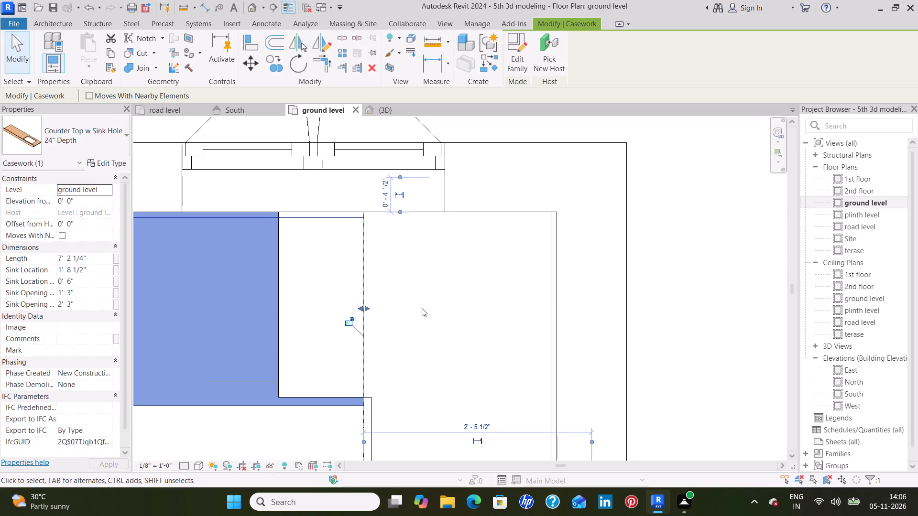
click(404, 375)
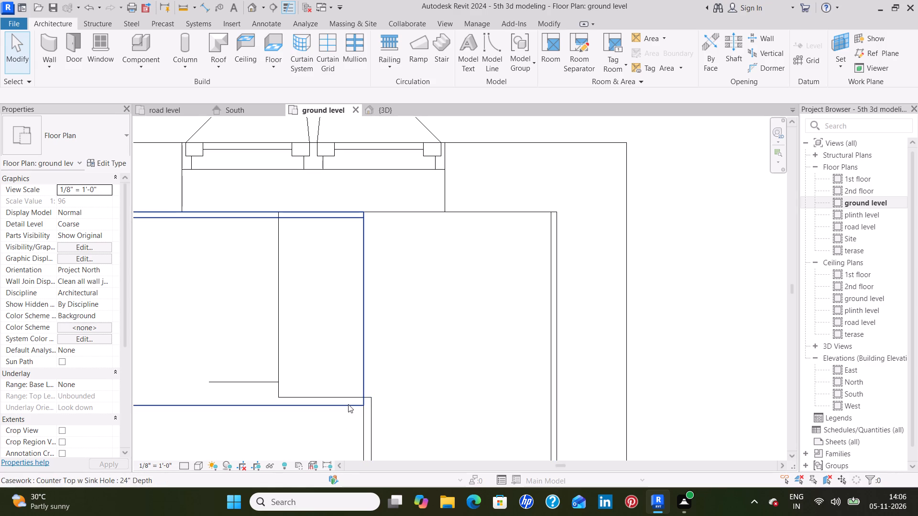
Examine how the two counter tops and the base cabinets fit within the room in the ground level plan.
scroll(465, 343, down, 2)
middle_drag(461, 344, 471, 304)
scroll(474, 293, down, 3)
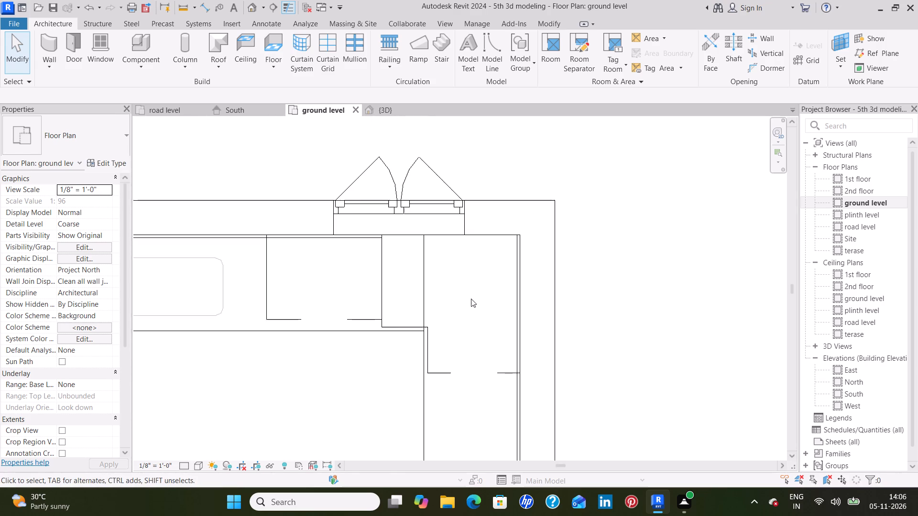
middle_drag(450, 387, 470, 277)
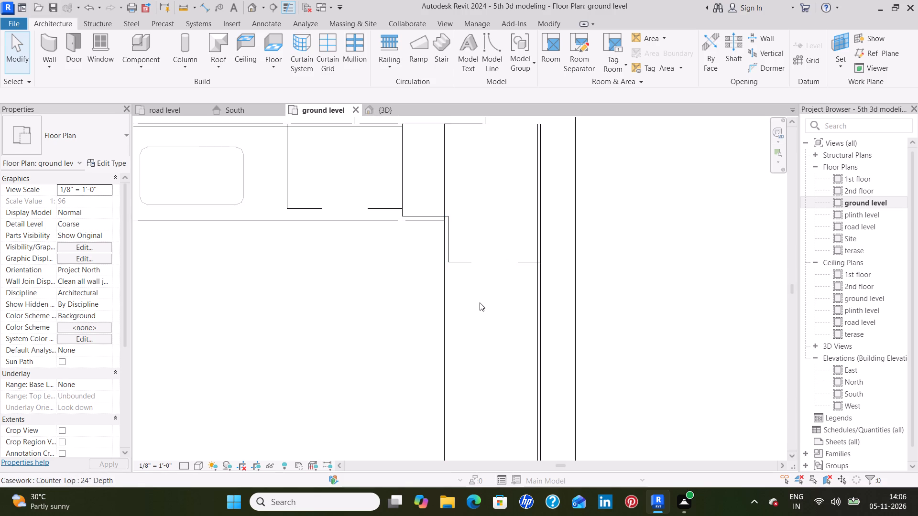
scroll(480, 302, down, 3)
middle_drag(479, 304, 492, 219)
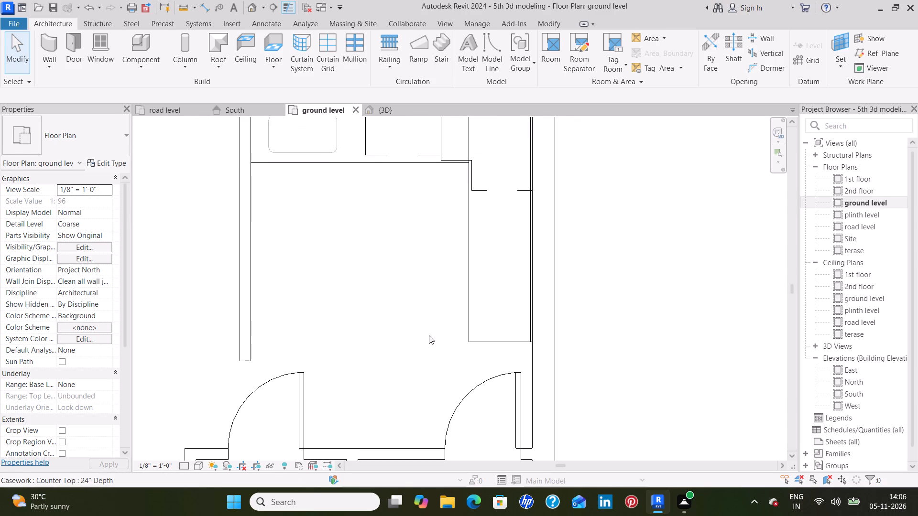
middle_drag(311, 236, 381, 267)
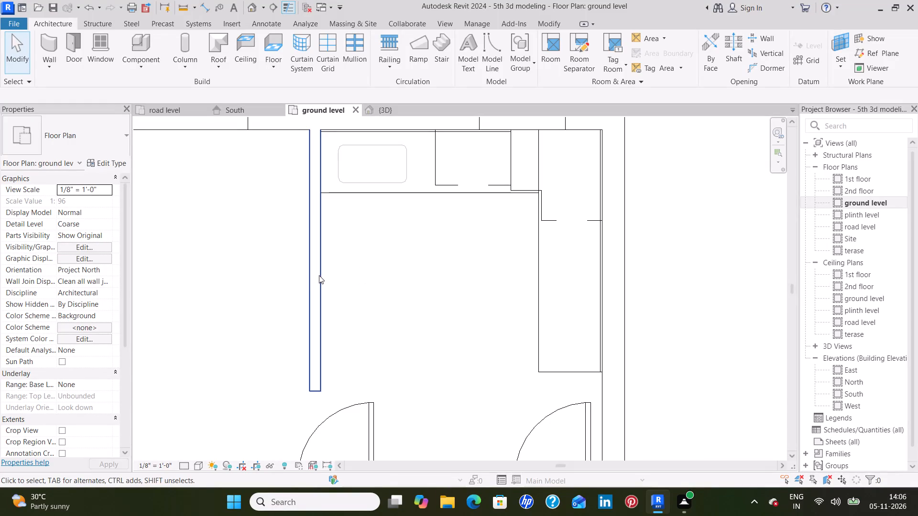
scroll(365, 257, down, 1)
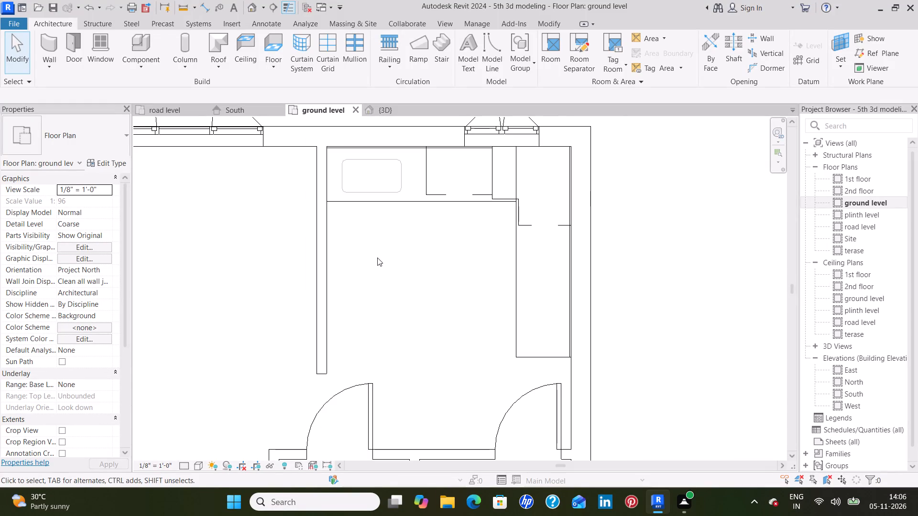
middle_drag(379, 257, 316, 253)
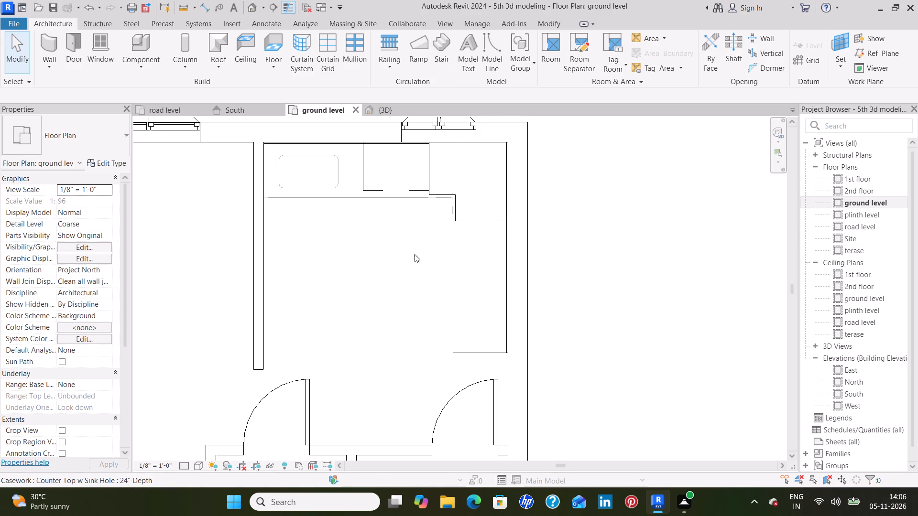
scroll(411, 269, down, 1)
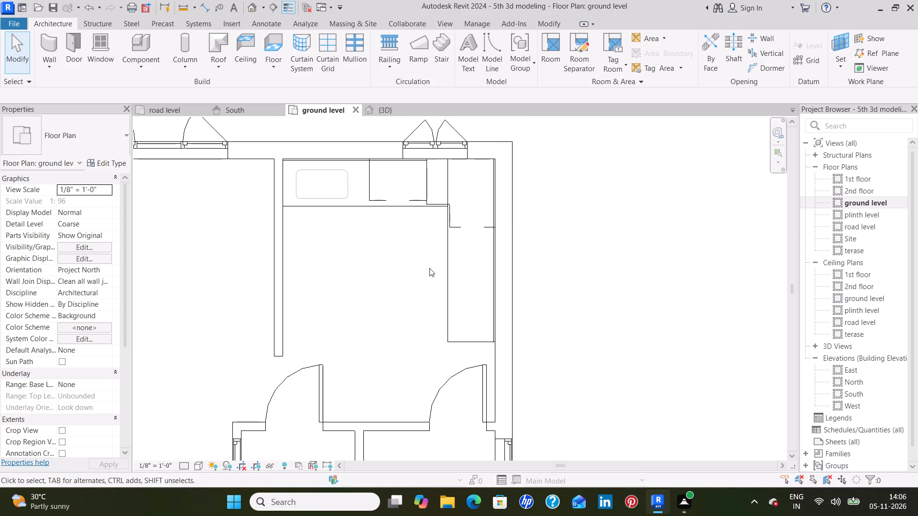
In the 3D view, rotate the 48" Double Door & 4 Drawer vanity cabinet 180 degrees so its doors face the room.
click(384, 113)
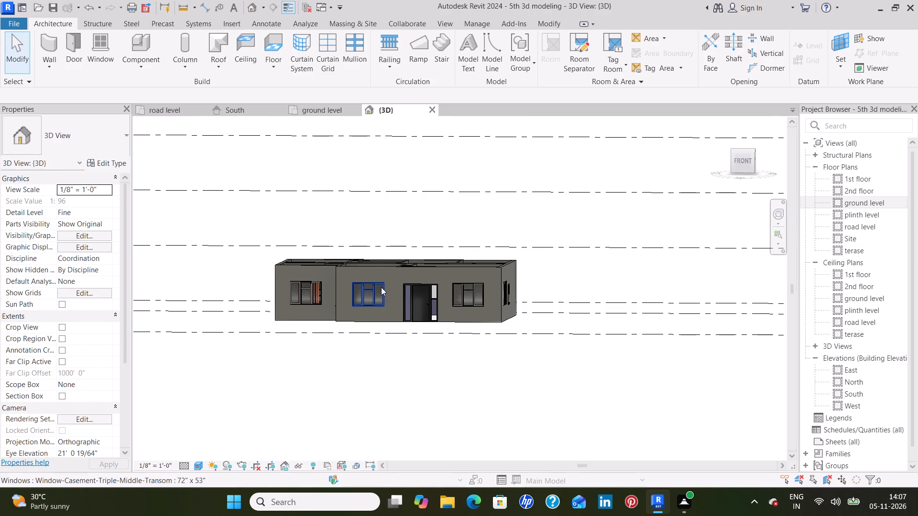
shift+middle_drag(451, 213, 539, 388)
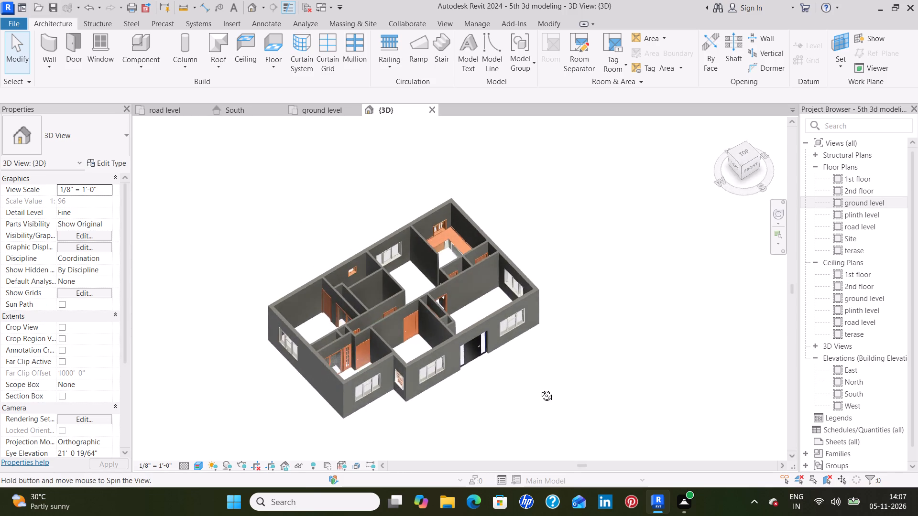
shift+middle_drag(539, 388, 549, 383)
scroll(438, 244, up, 4)
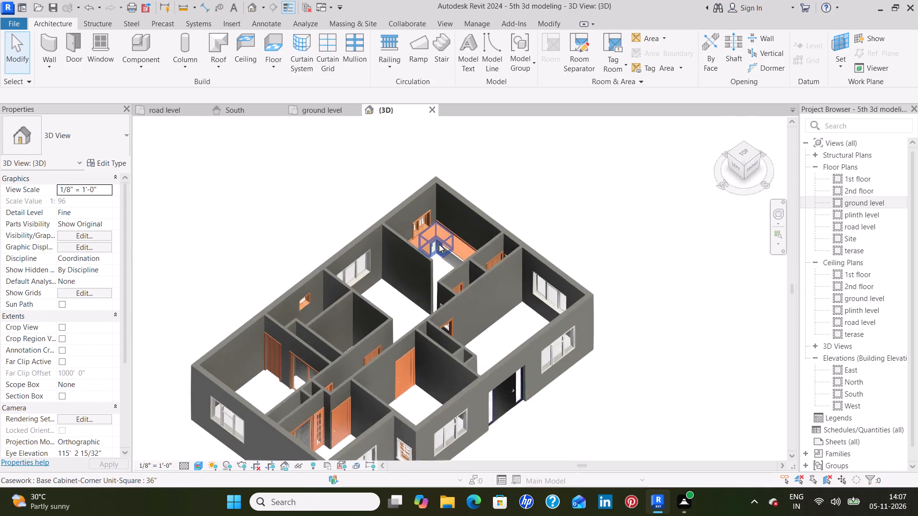
scroll(439, 244, up, 13)
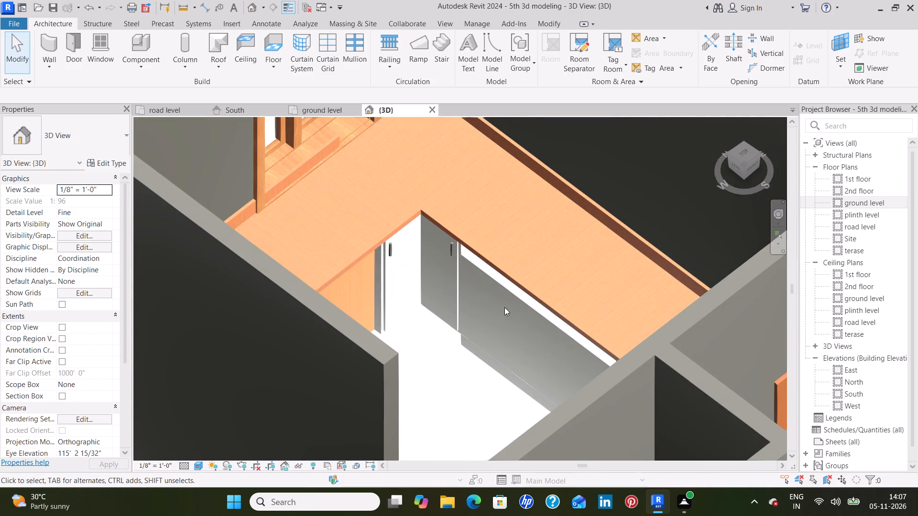
click(486, 355)
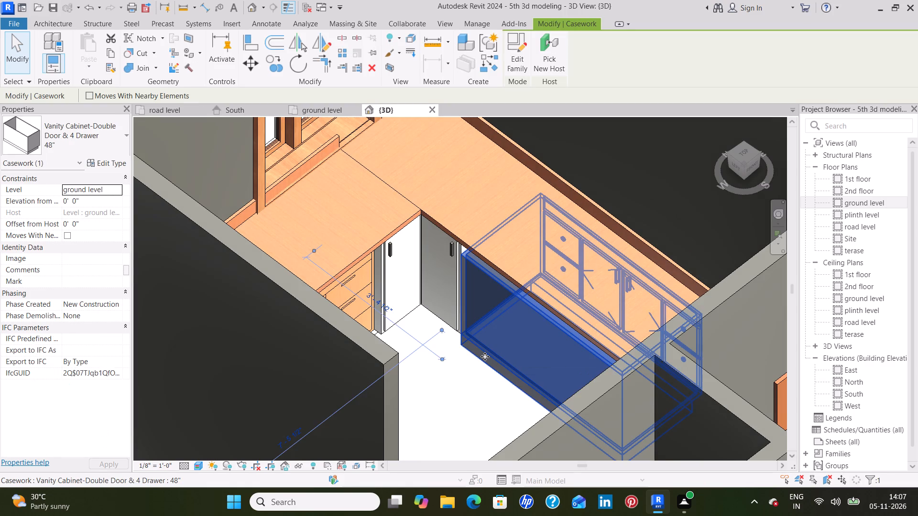
key(space)
key(space)
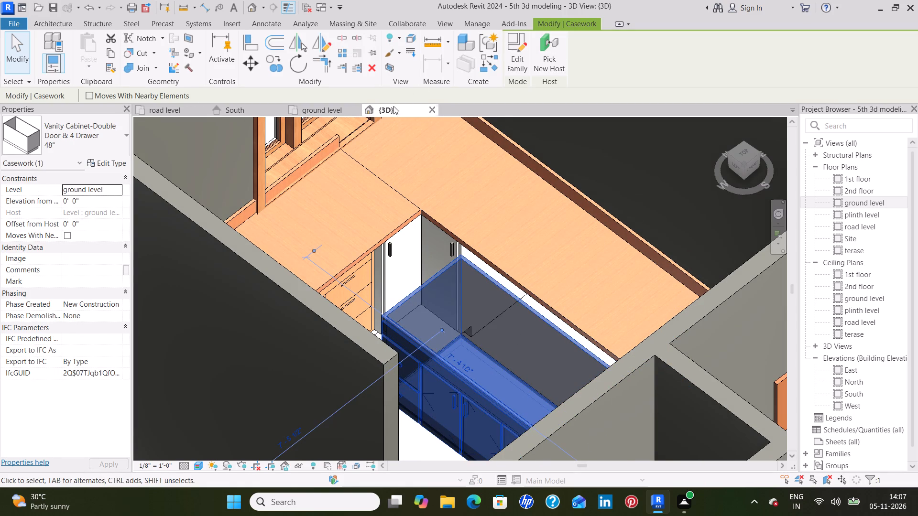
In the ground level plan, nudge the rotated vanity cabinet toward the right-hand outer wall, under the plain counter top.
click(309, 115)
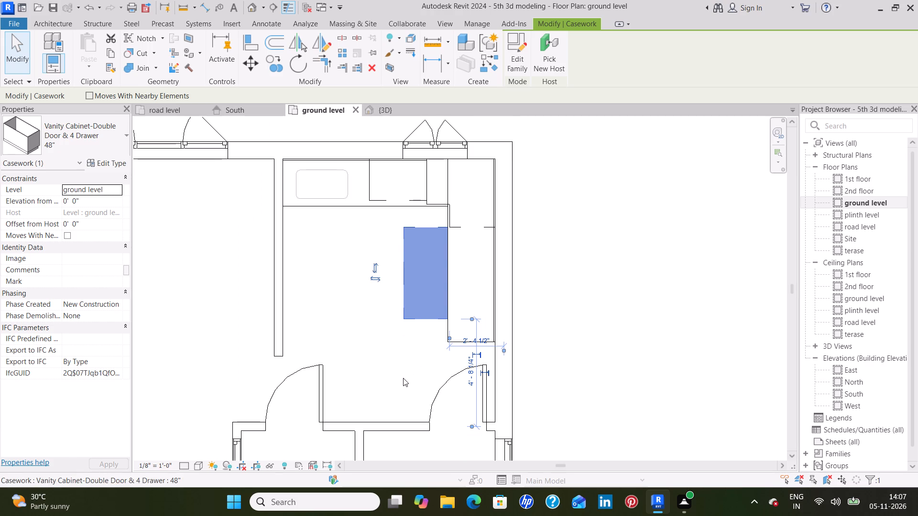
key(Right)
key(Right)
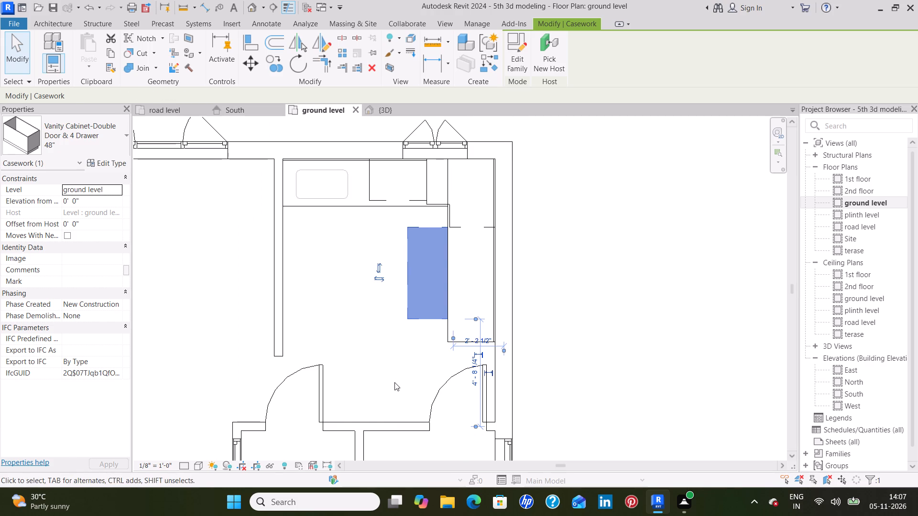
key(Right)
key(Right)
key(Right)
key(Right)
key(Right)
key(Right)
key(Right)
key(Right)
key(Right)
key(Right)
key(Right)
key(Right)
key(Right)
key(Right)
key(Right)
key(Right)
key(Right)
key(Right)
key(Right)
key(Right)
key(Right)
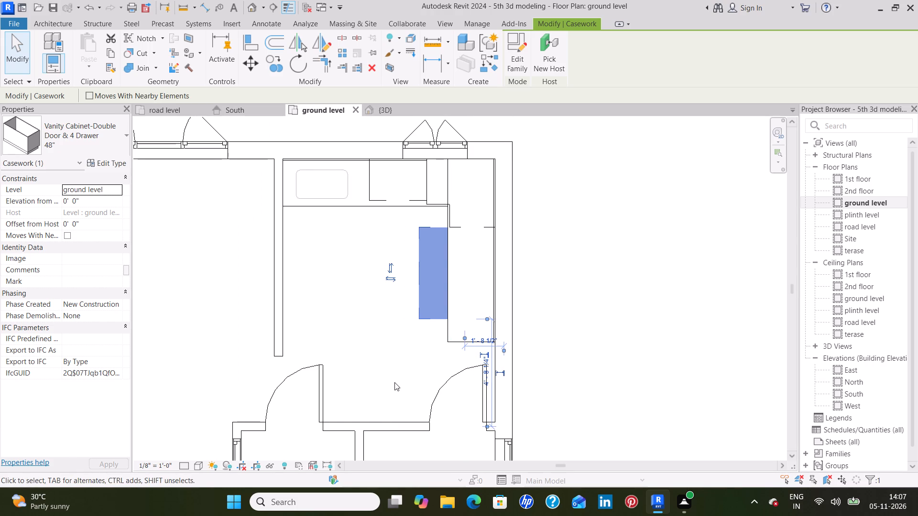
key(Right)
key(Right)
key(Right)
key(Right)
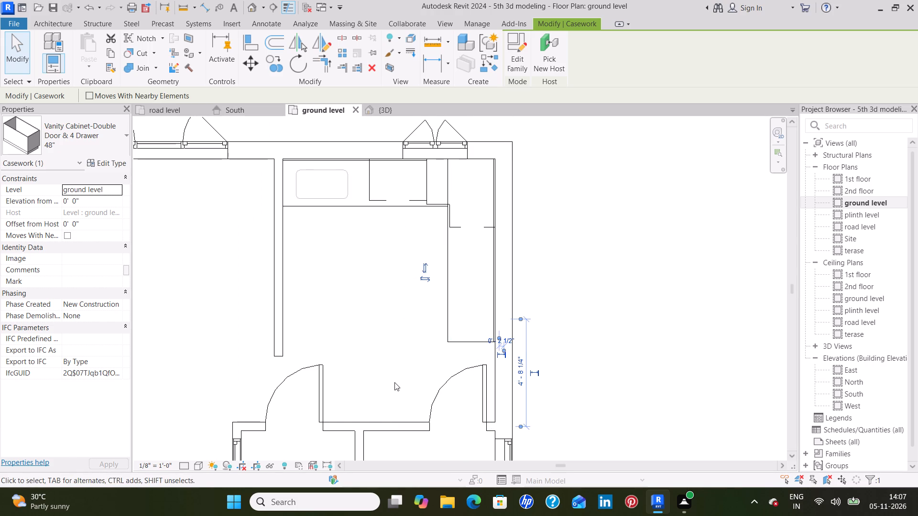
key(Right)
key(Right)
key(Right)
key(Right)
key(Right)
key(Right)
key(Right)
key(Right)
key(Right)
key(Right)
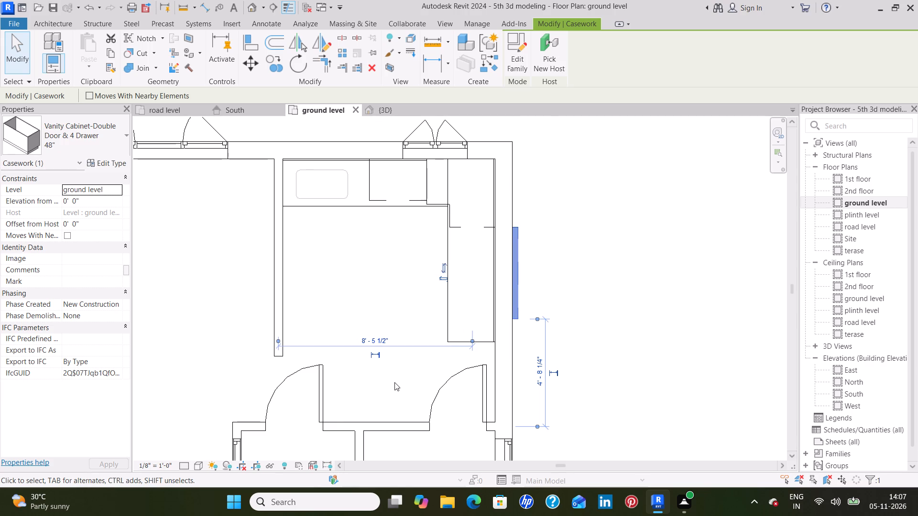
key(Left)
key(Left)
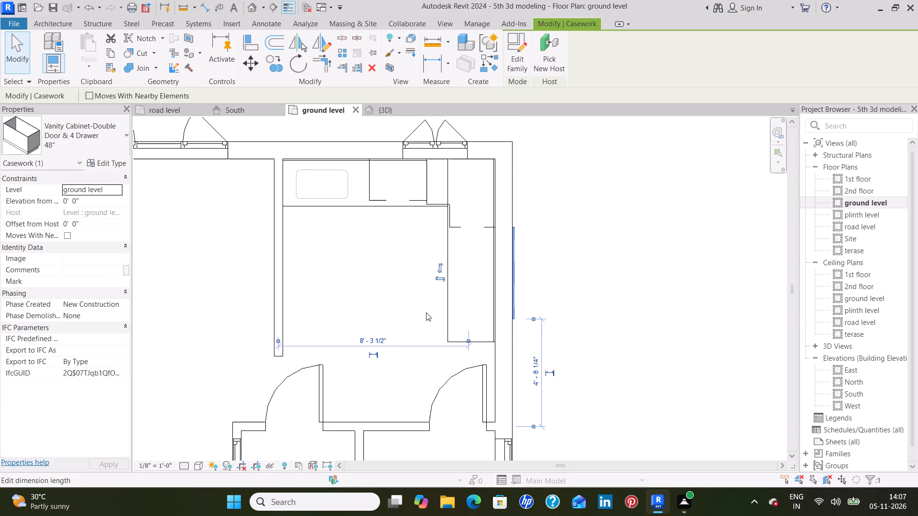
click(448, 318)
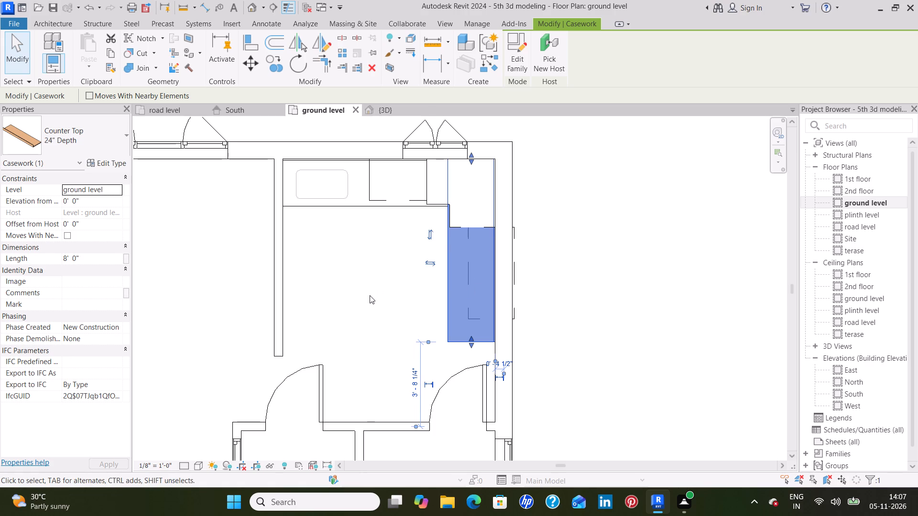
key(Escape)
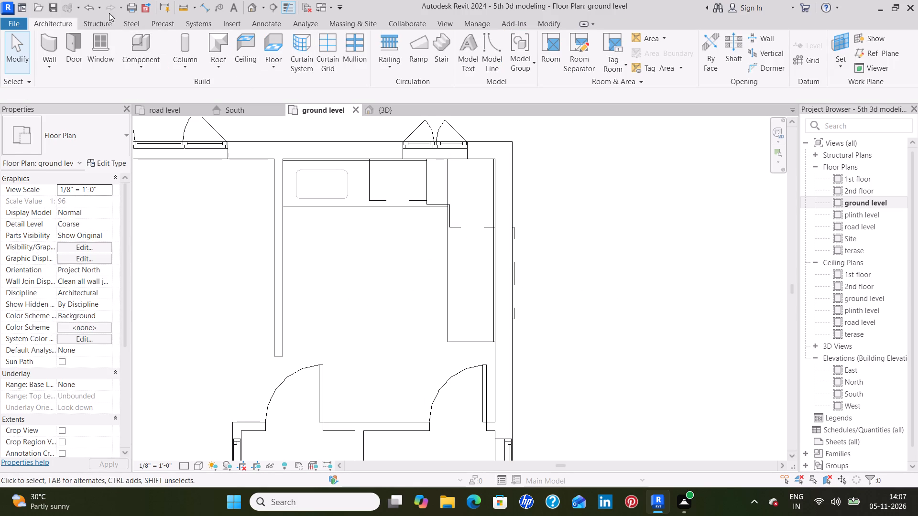
Align the back of the vanity cabinet with the room-side face of the right-hand outer wall.
click(552, 20)
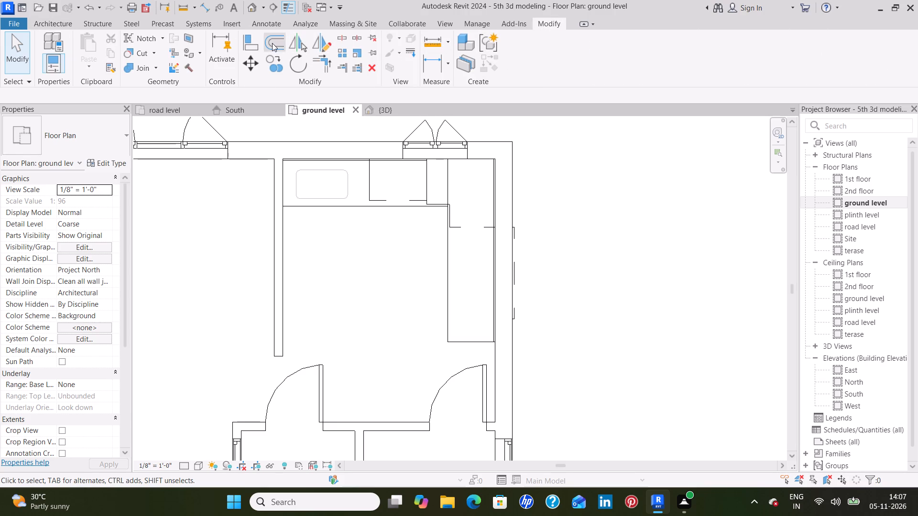
click(252, 43)
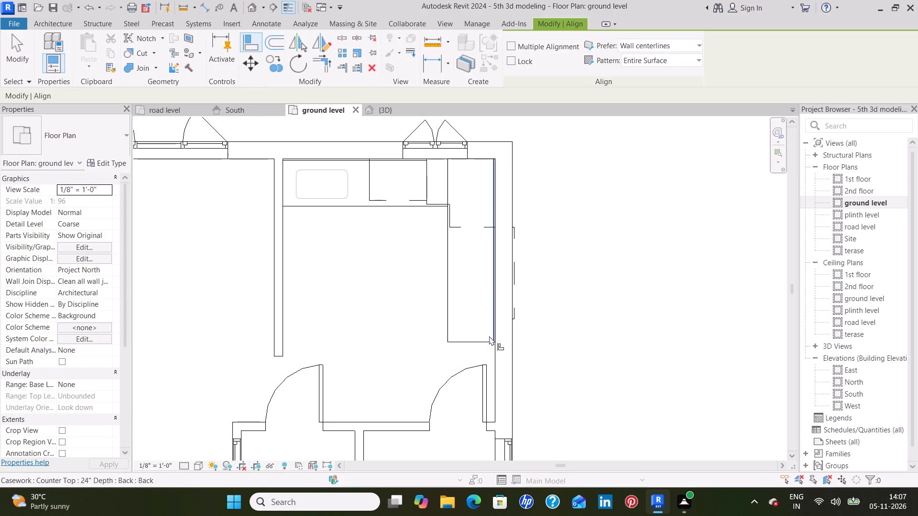
click(495, 347)
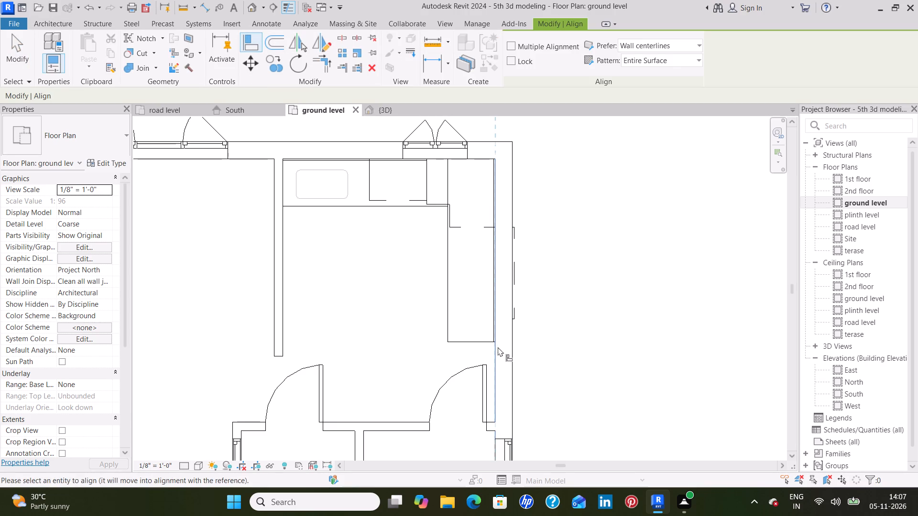
click(515, 277)
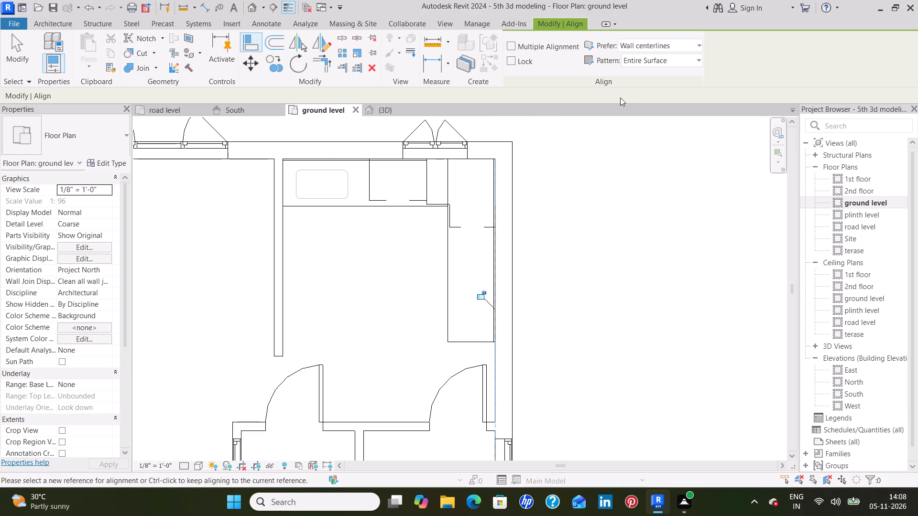
key(Escape)
In the 3D view, examine how the 48" vanity cabinet sits beneath the plain counter top, including the gap between them.
click(392, 108)
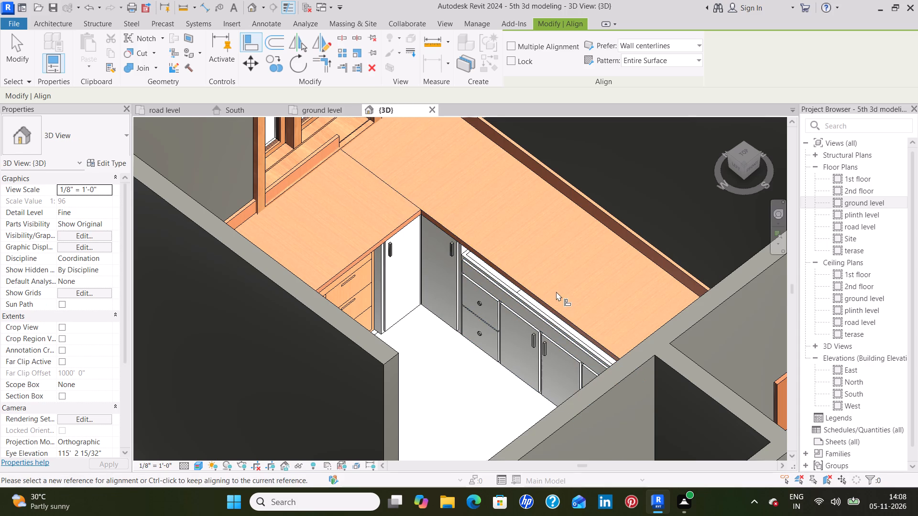
shift+middle_drag(556, 291, 578, 256)
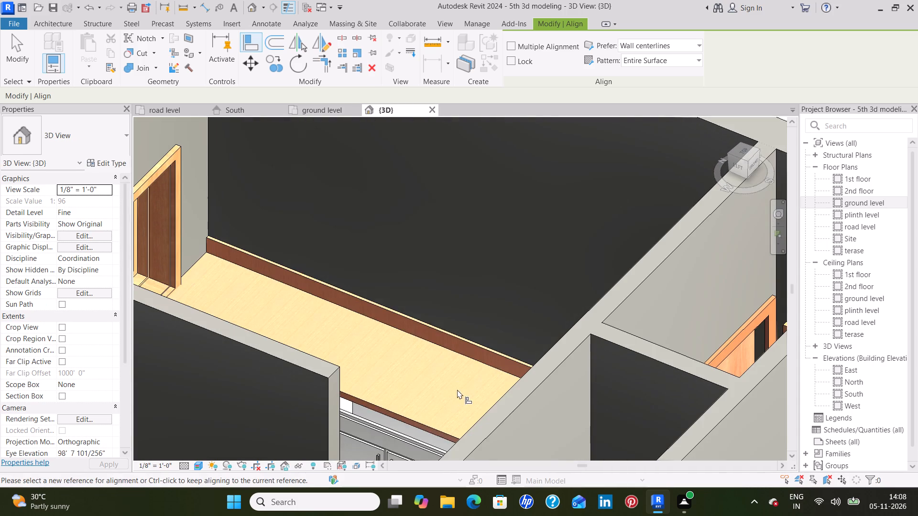
middle_drag(458, 388, 536, 207)
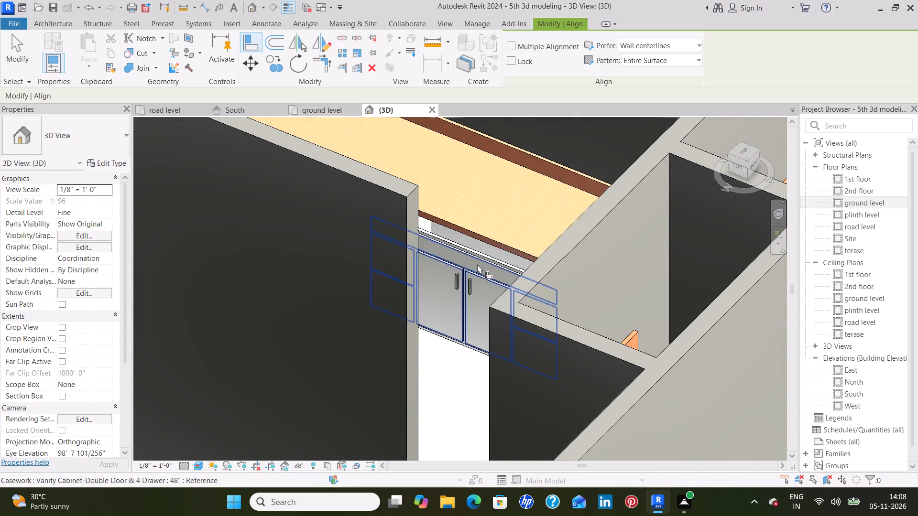
scroll(477, 264, up, 7)
middle_drag(548, 189, 553, 180)
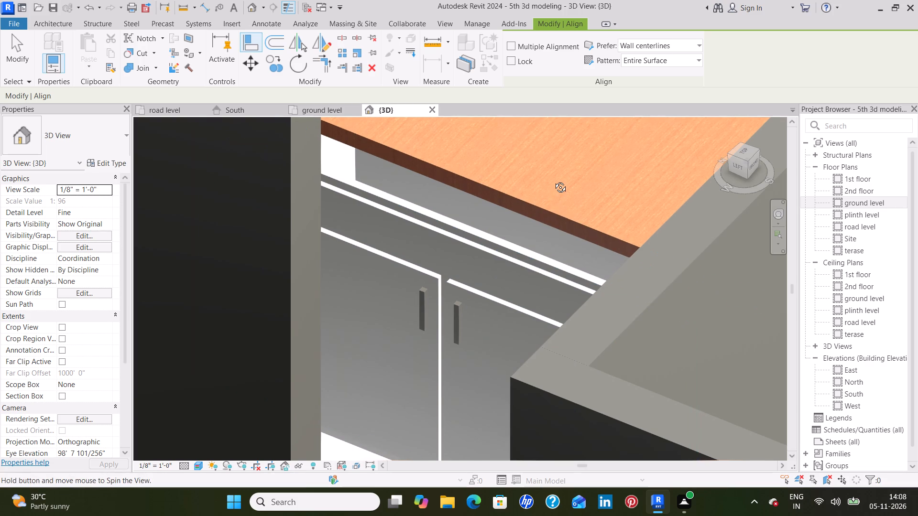
middle_drag(553, 180, 564, 150)
middle_drag(345, 437, 435, 139)
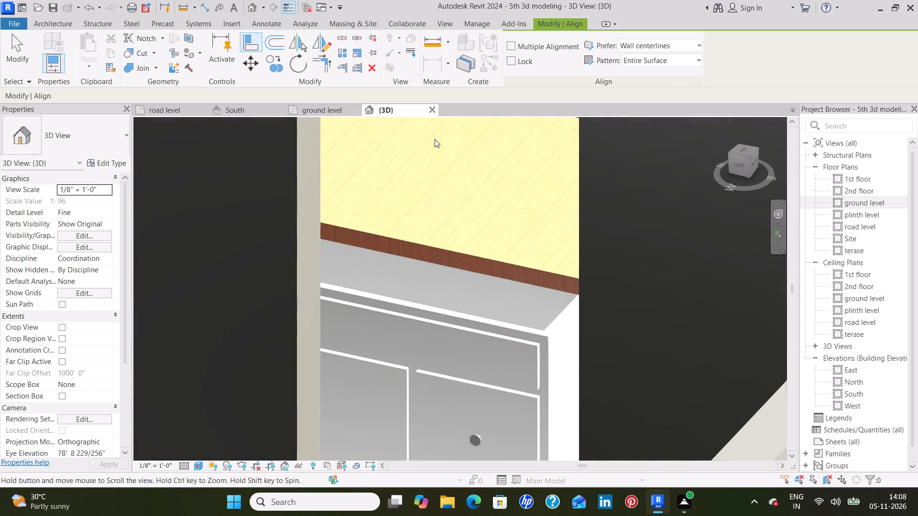
middle_drag(437, 373, 481, 228)
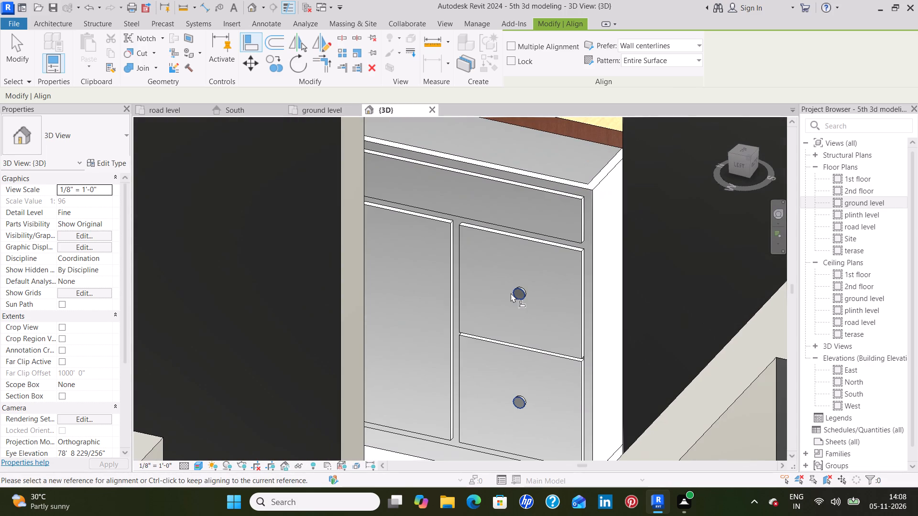
shift+middle_drag(511, 293, 525, 256)
middle_drag(487, 371, 507, 147)
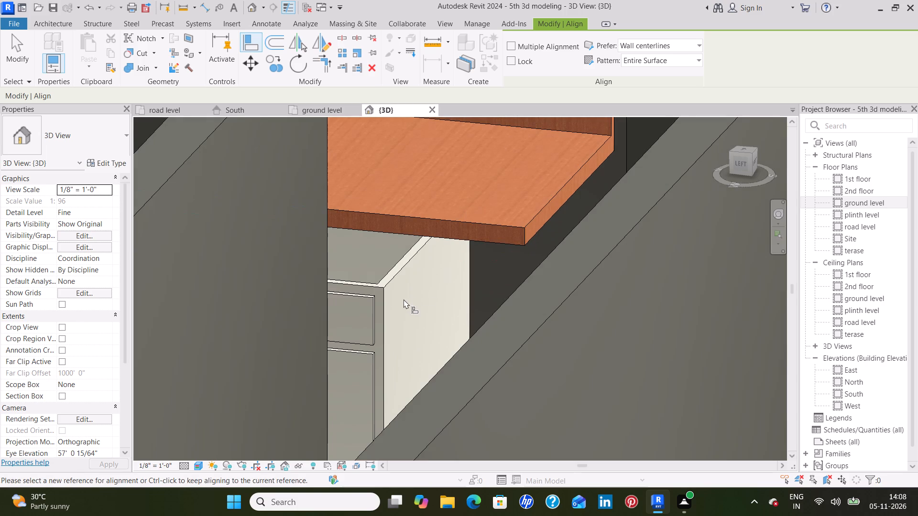
middle_drag(401, 297, 415, 240)
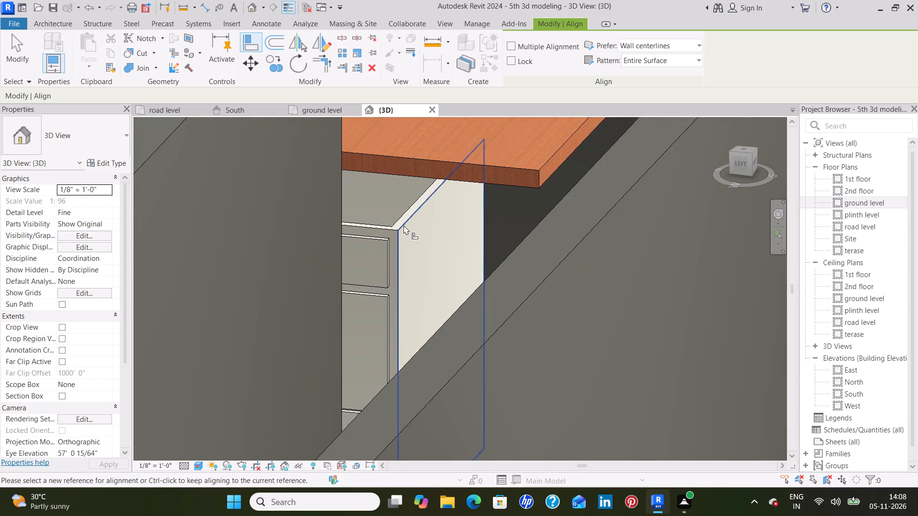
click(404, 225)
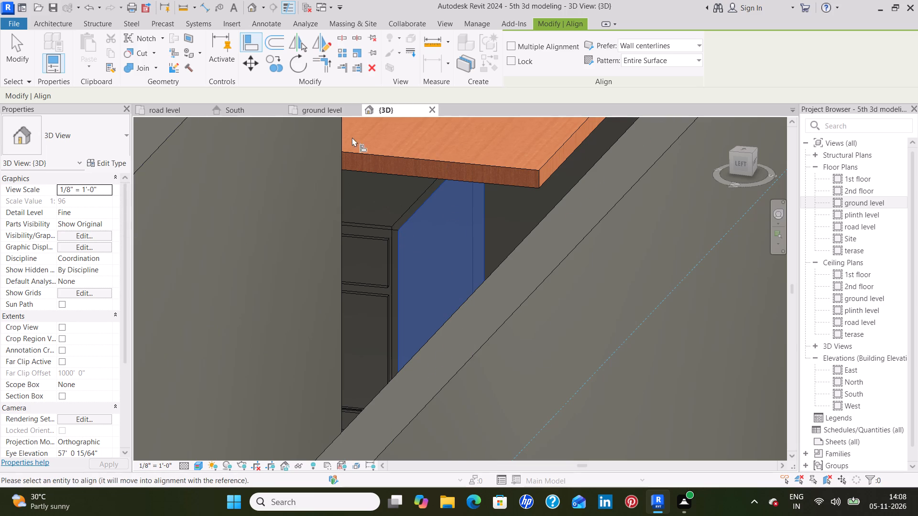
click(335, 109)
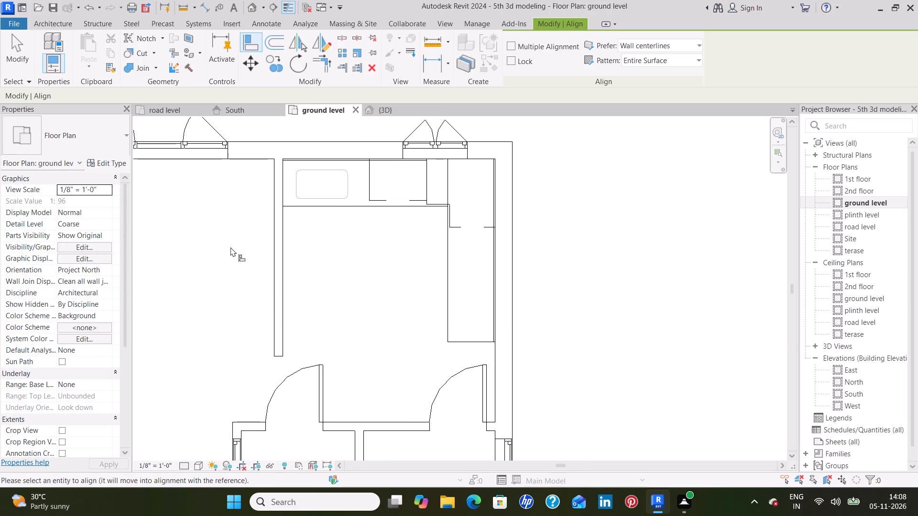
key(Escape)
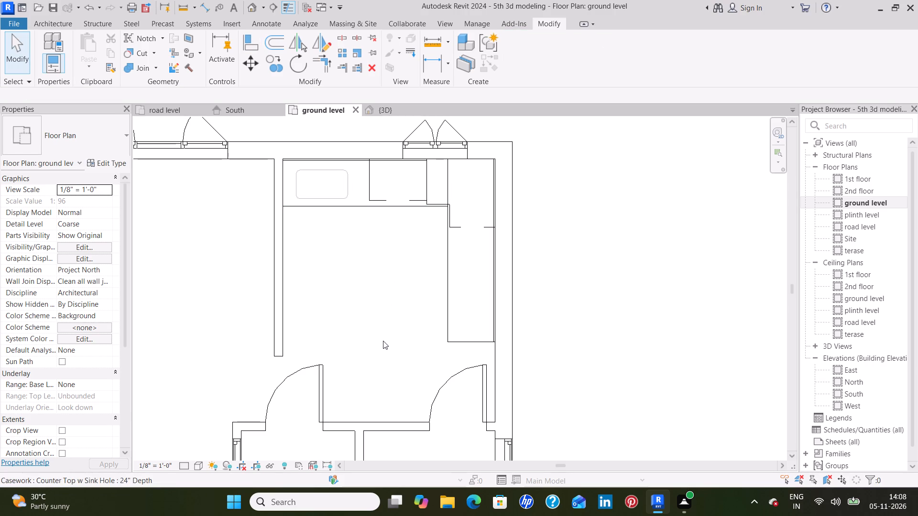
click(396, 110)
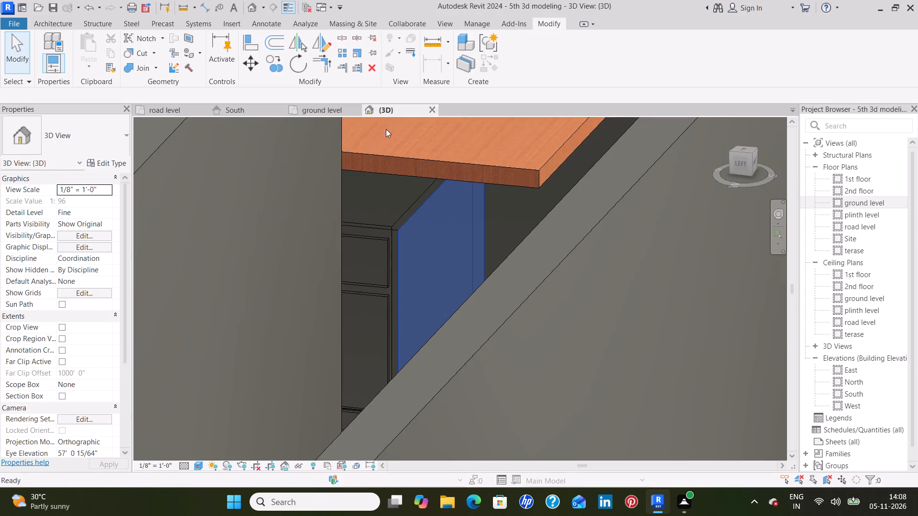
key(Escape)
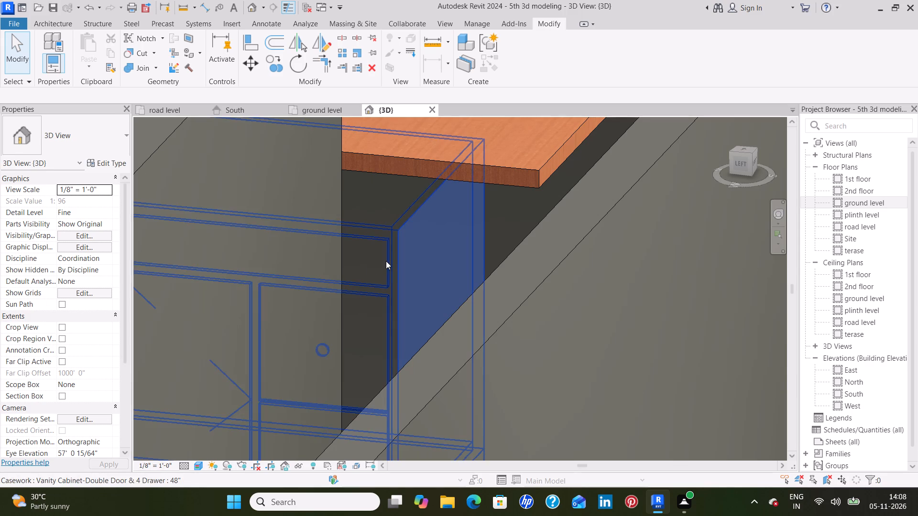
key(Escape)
Set the Height type parameter of the 48" Double Door & 4 Drawer vanity cabinet to 3'.
click(382, 226)
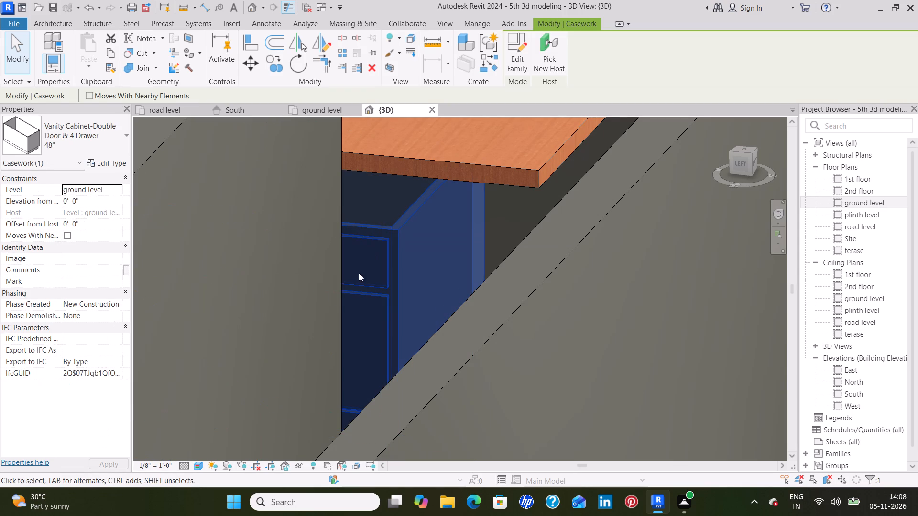
click(334, 114)
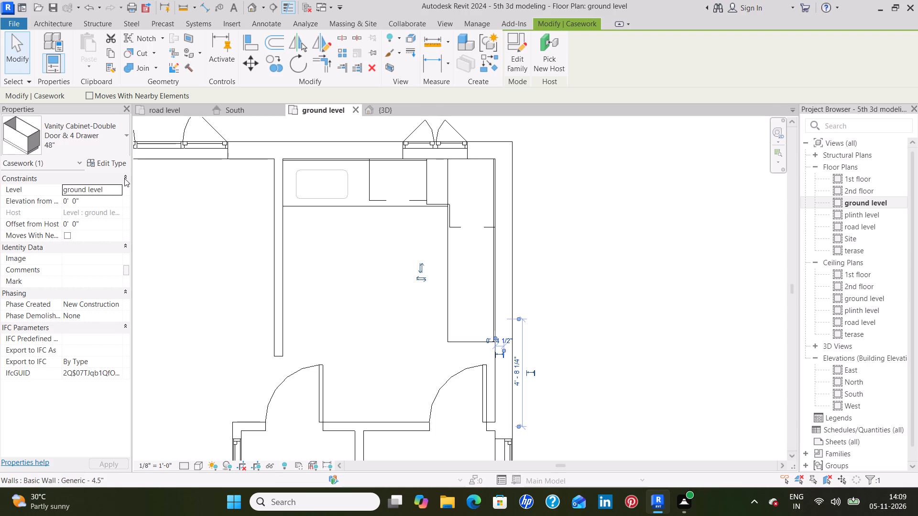
click(114, 163)
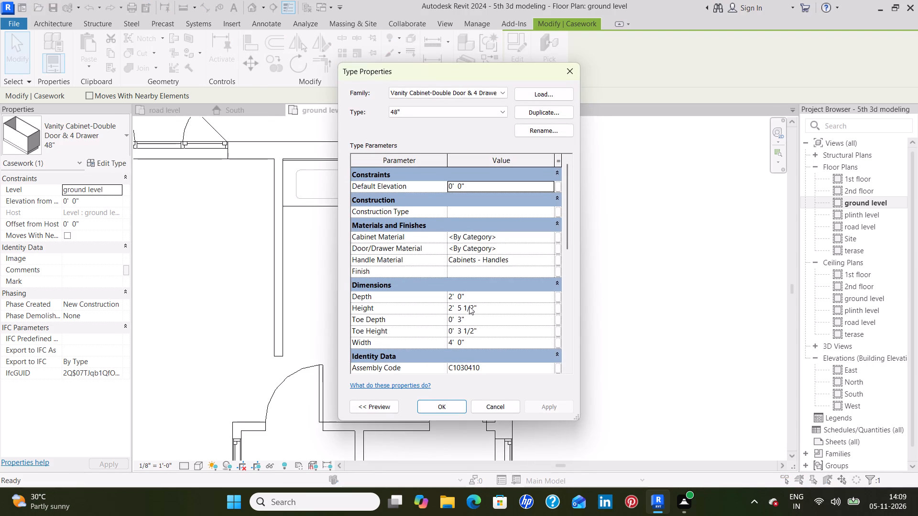
click(491, 304)
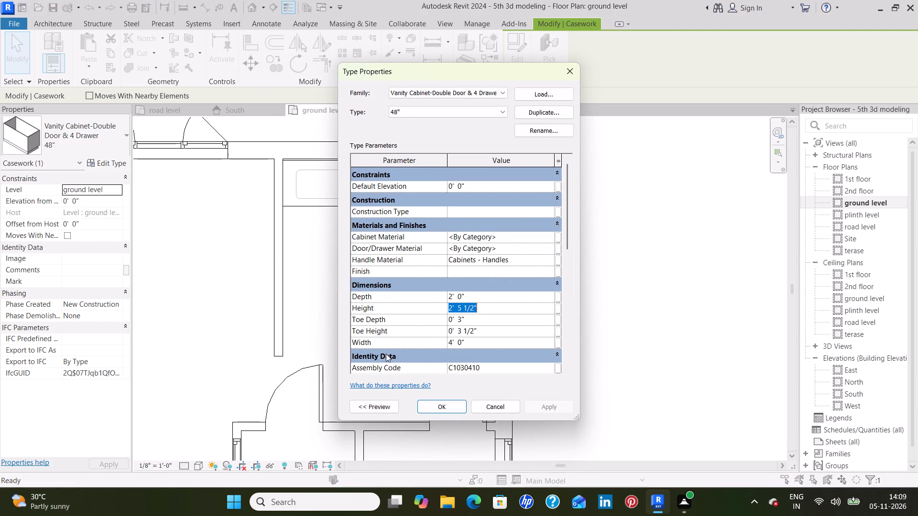
key(BackSpace)
key(3)
key(apostrophe)
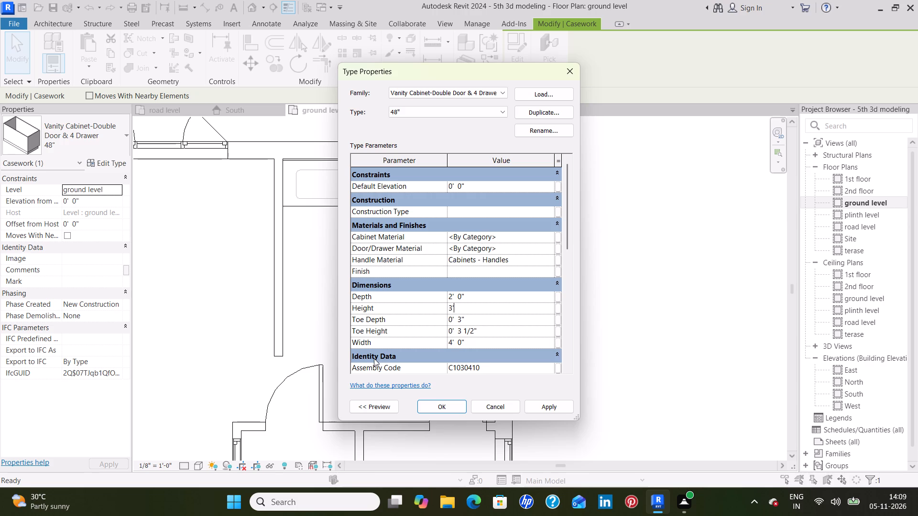
click(545, 407)
click(456, 406)
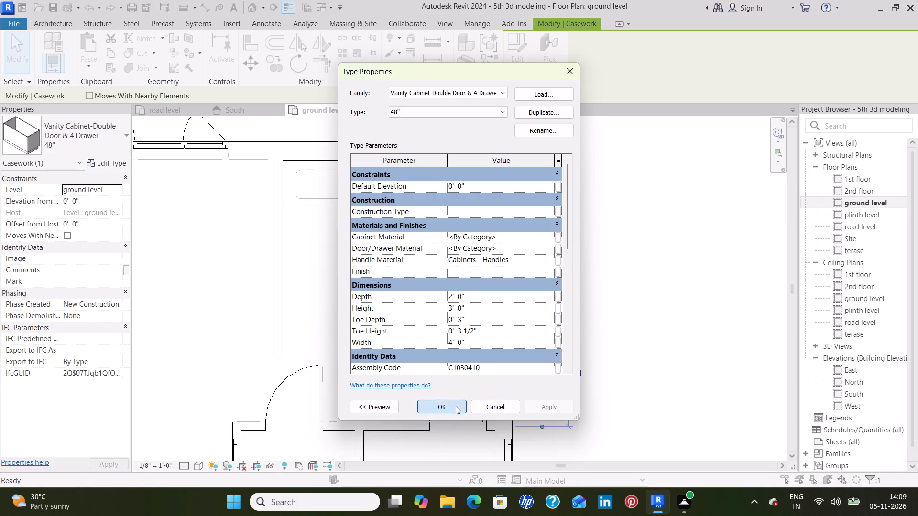
click(397, 295)
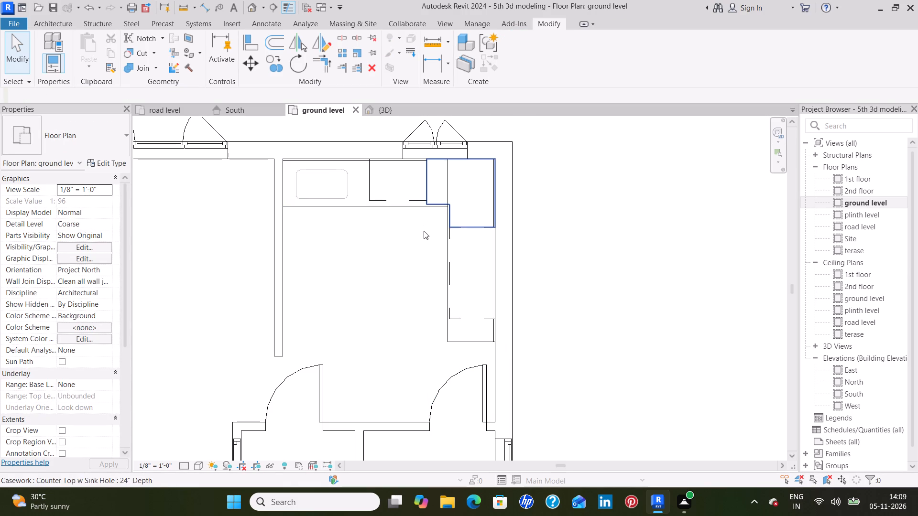
Load the Upper Cabinet-Pass-Thru w Glass family from the Wall Cabinets casework folder as a component for the ground level plan.
scroll(399, 286, down, 1)
middle_drag(380, 296, 428, 261)
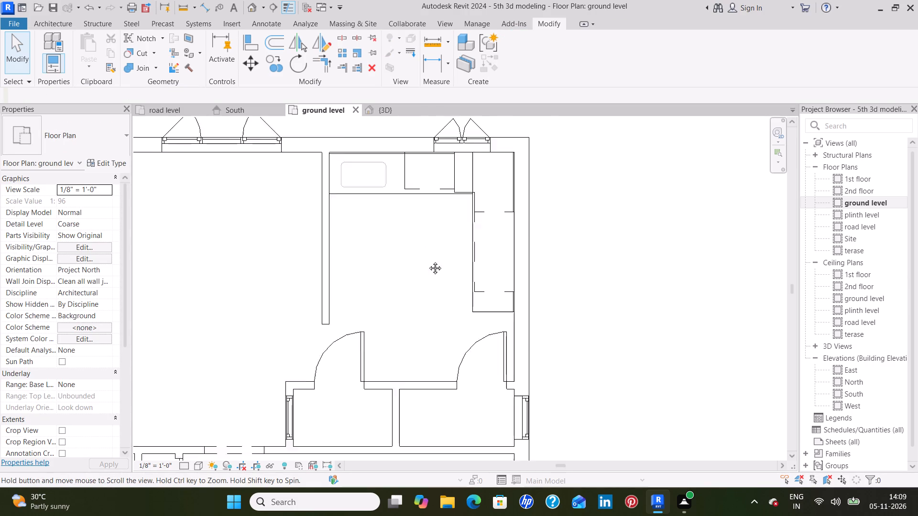
middle_drag(428, 261, 437, 252)
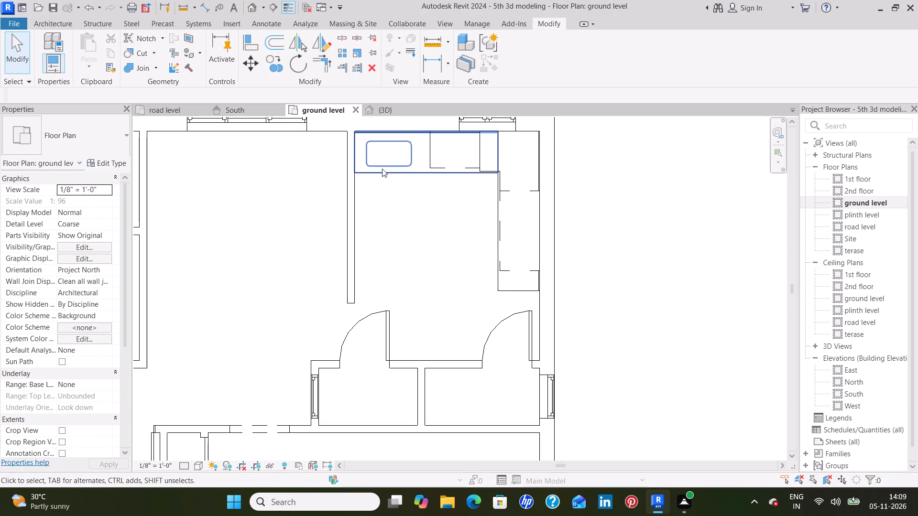
middle_drag(397, 228, 373, 267)
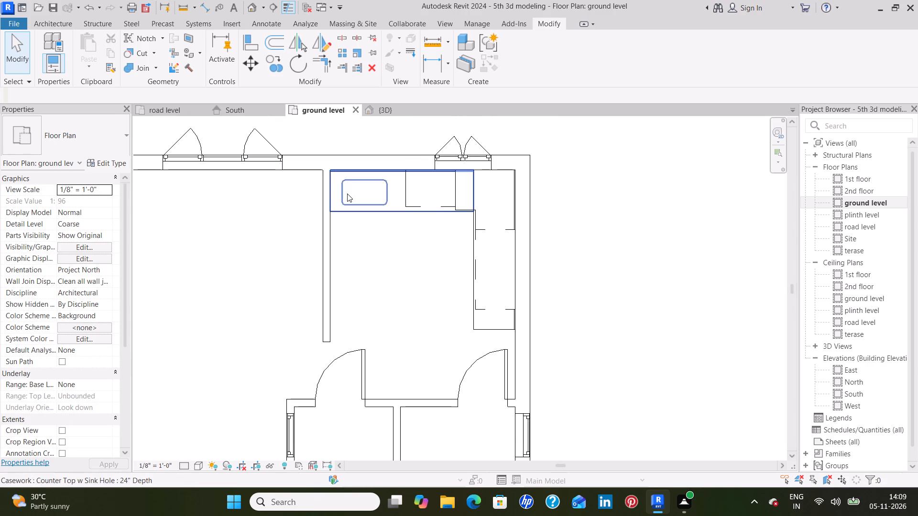
click(68, 24)
click(145, 43)
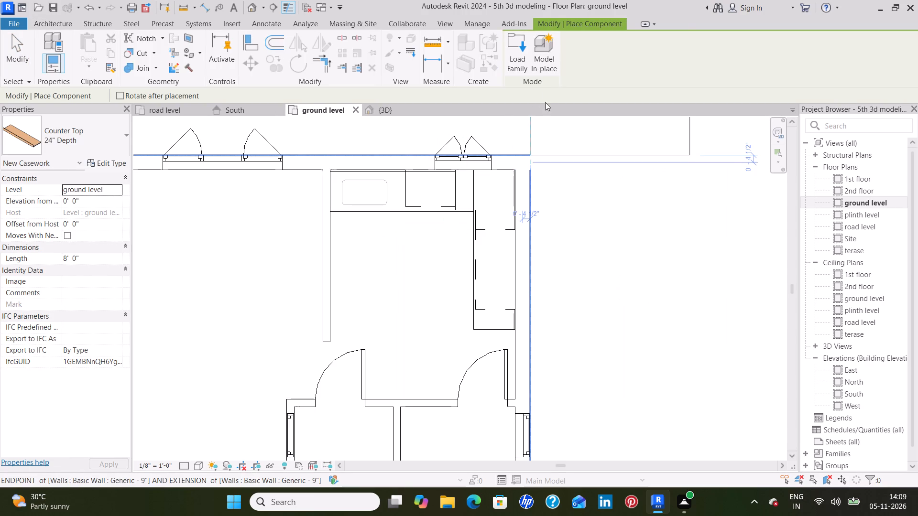
click(519, 63)
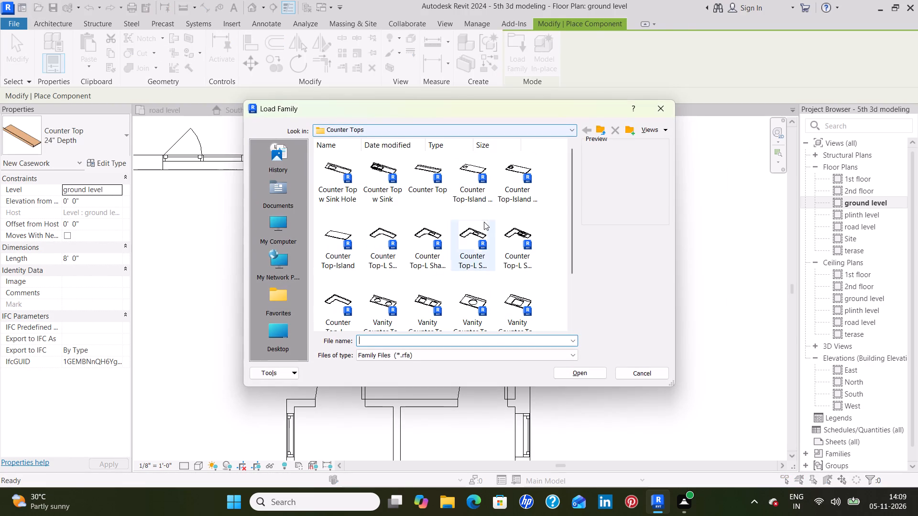
click(602, 128)
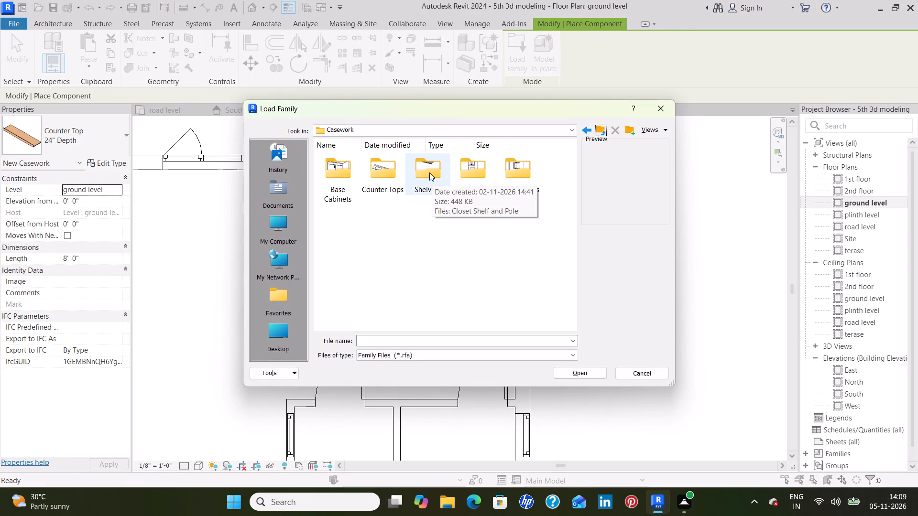
double_click(481, 170)
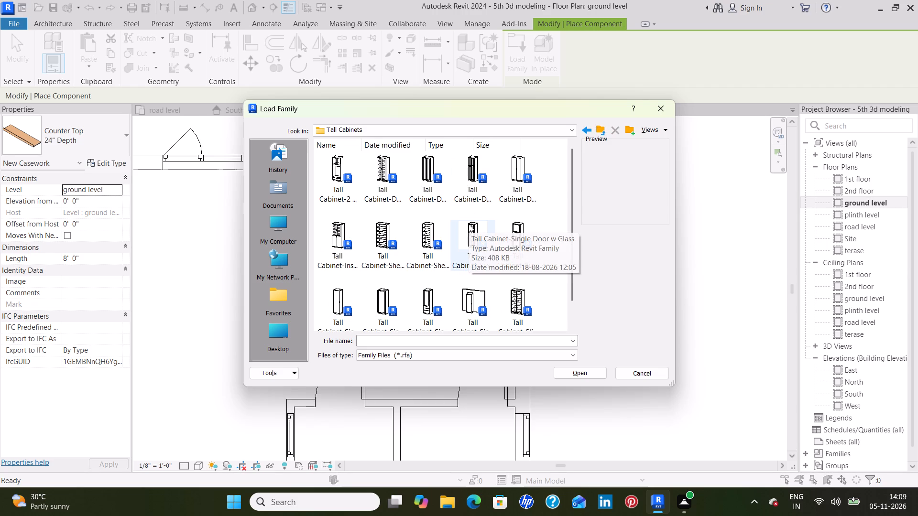
scroll(470, 224, down, 1)
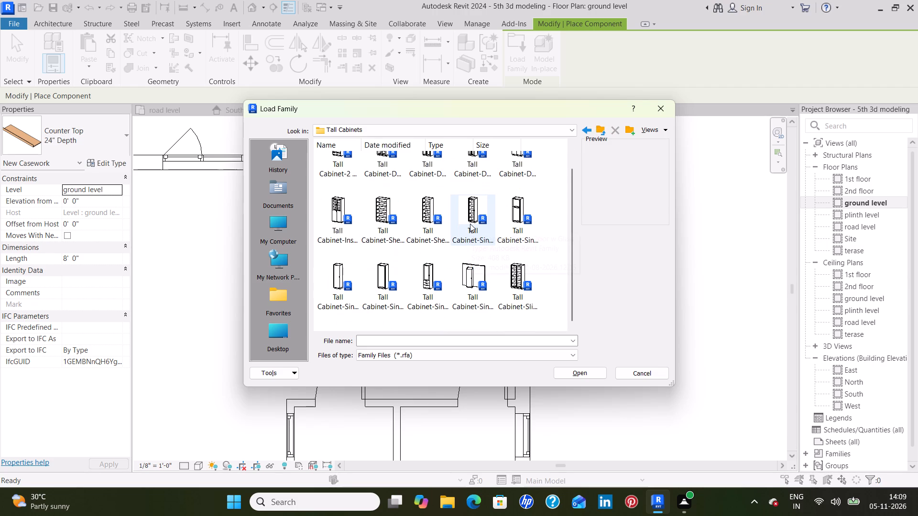
scroll(470, 224, down, 2)
click(470, 202)
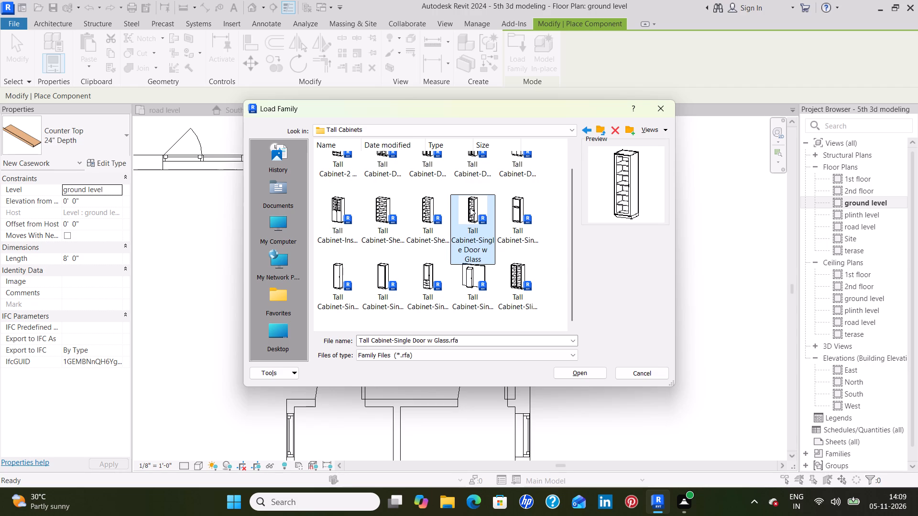
click(518, 204)
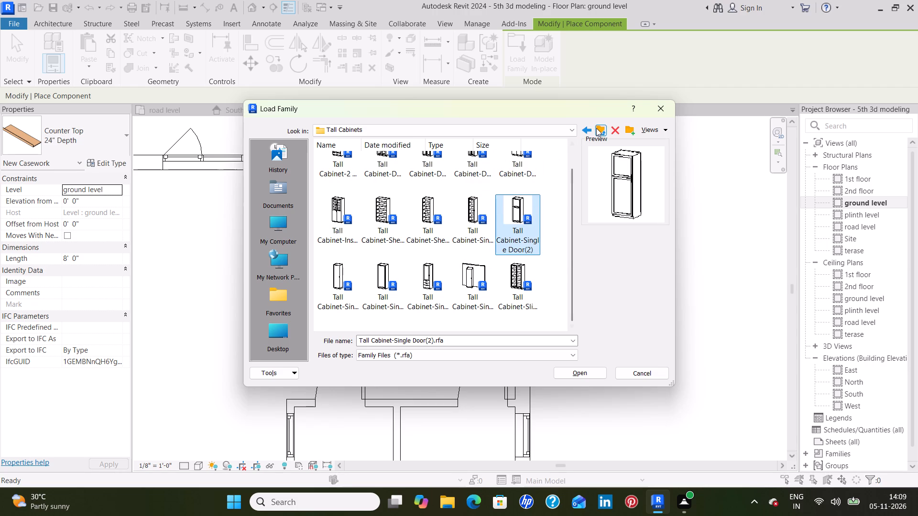
click(596, 128)
double_click(520, 172)
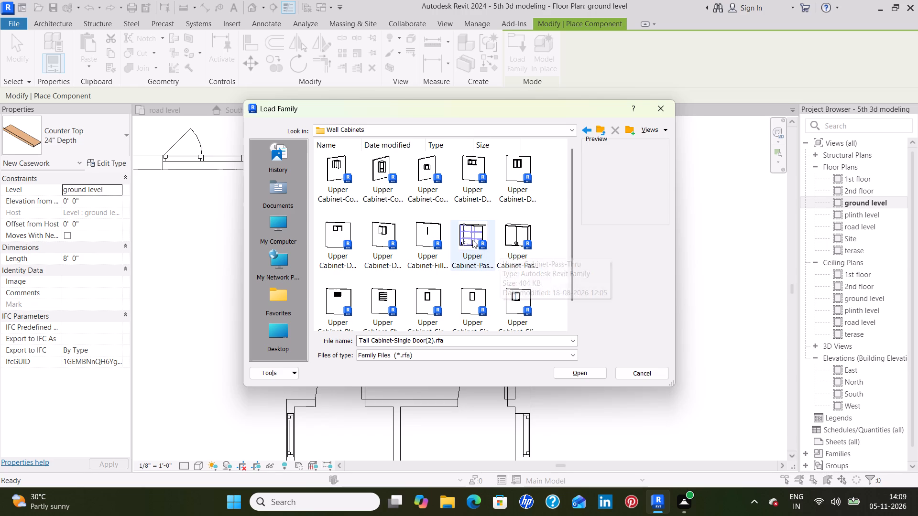
scroll(444, 255, down, 1)
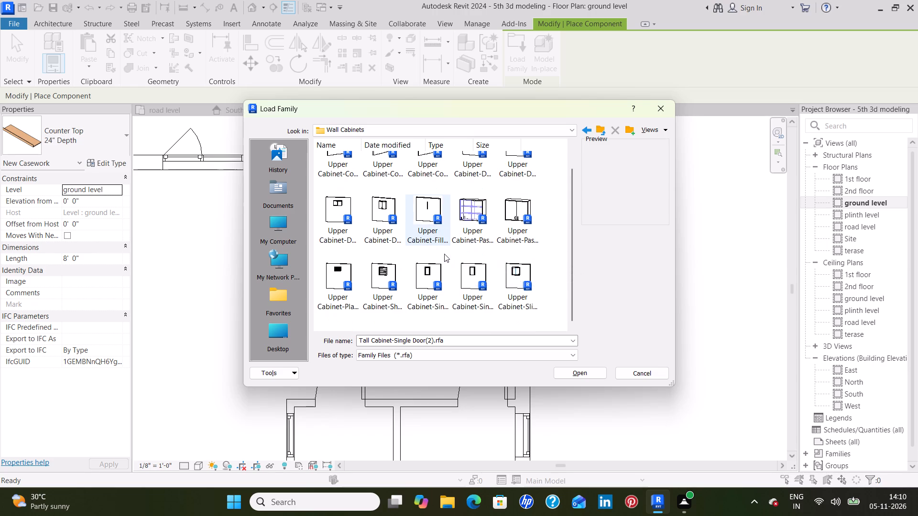
click(472, 209)
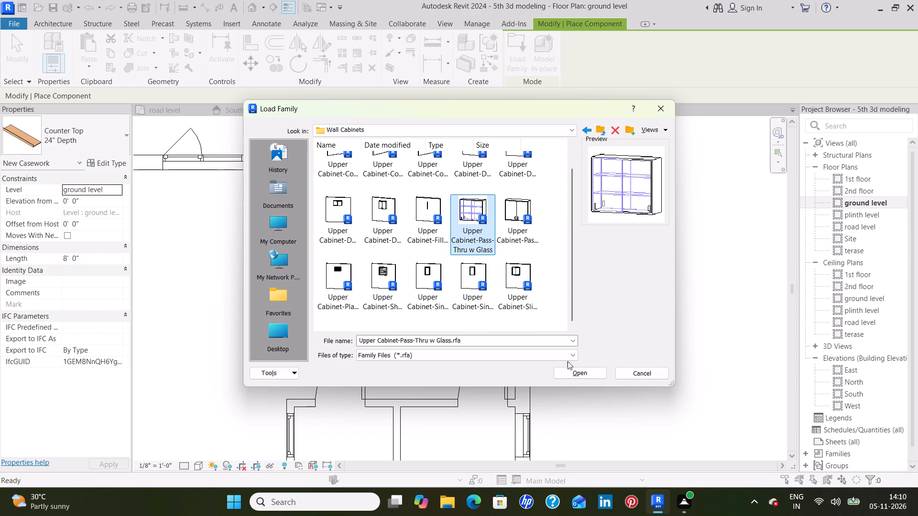
click(586, 373)
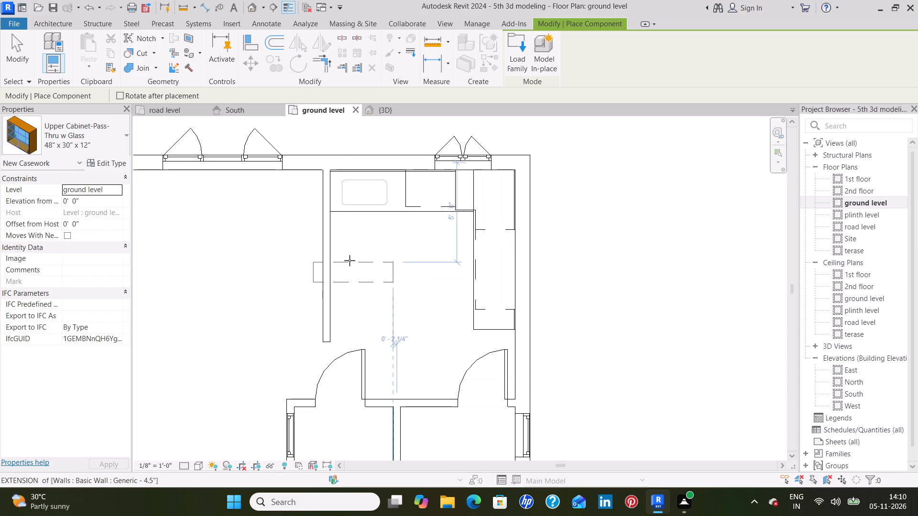
Place a 48" x 30" x 12" pass-thru upper cabinet, rotated vertically, against the room-side face of the left partition wall, just below the sink counter.
key(space)
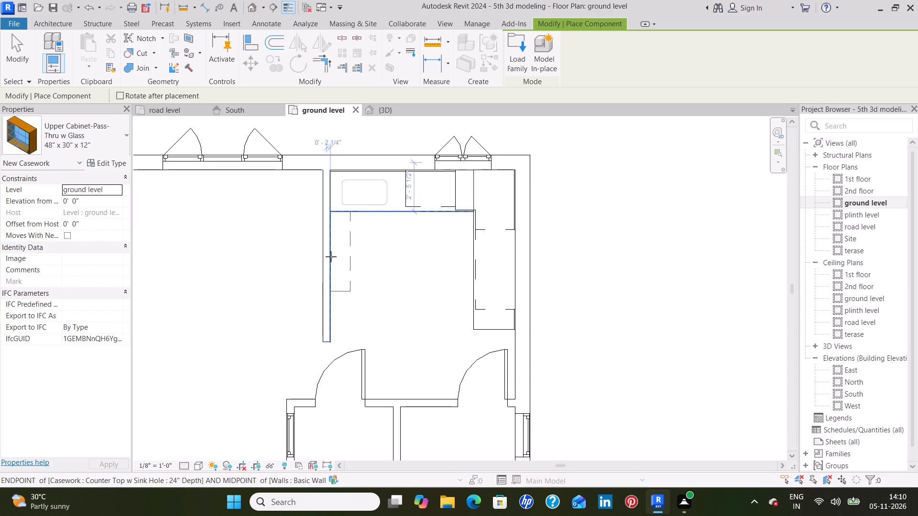
click(331, 257)
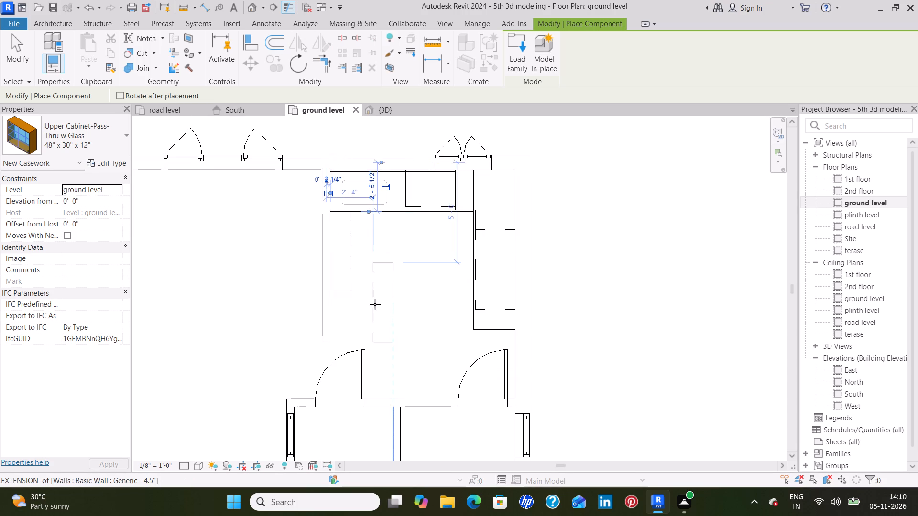
key(Escape)
key(Escape)
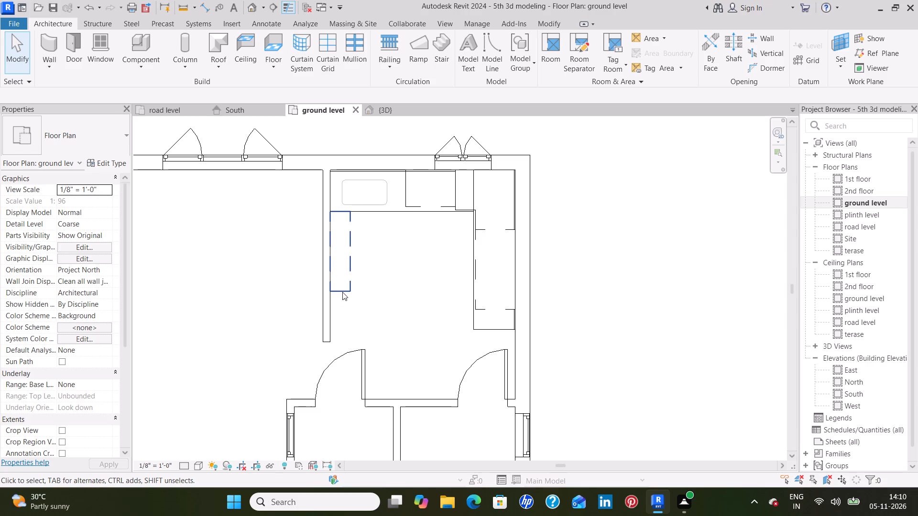
Set the Width type parameter of the 48" x 30" x 12" pass-thru upper cabinet to 6'.
click(342, 292)
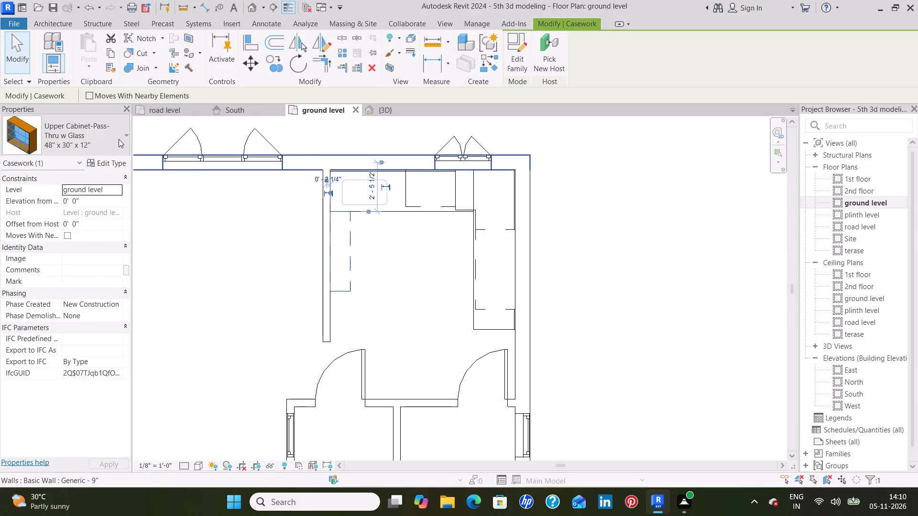
click(122, 163)
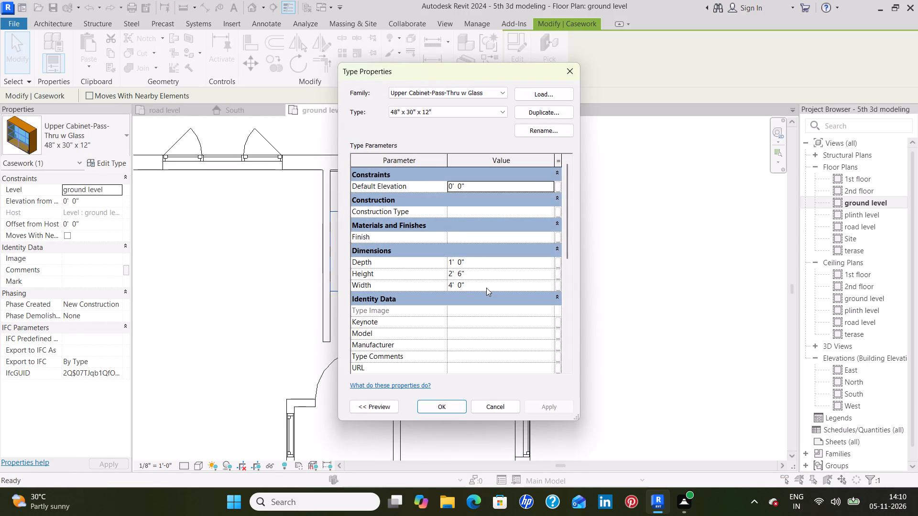
click(486, 288)
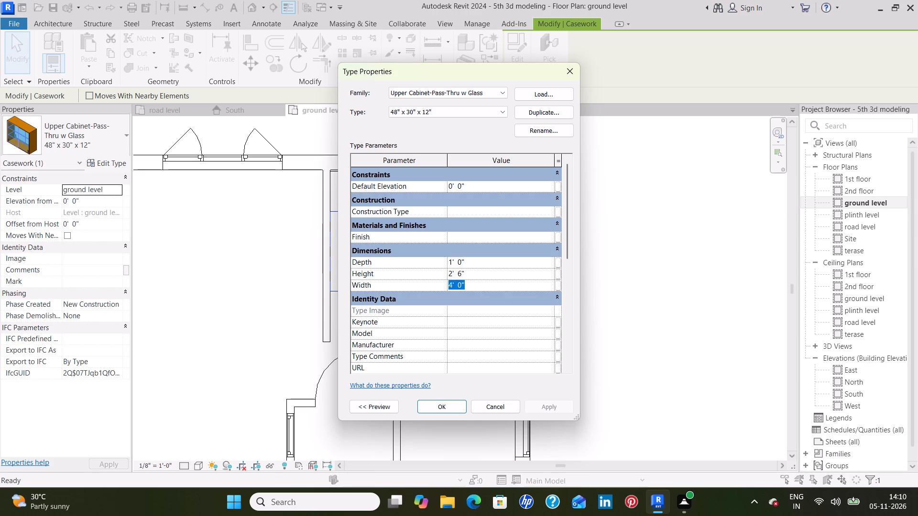
key(BackSpace)
text(6')
click(549, 408)
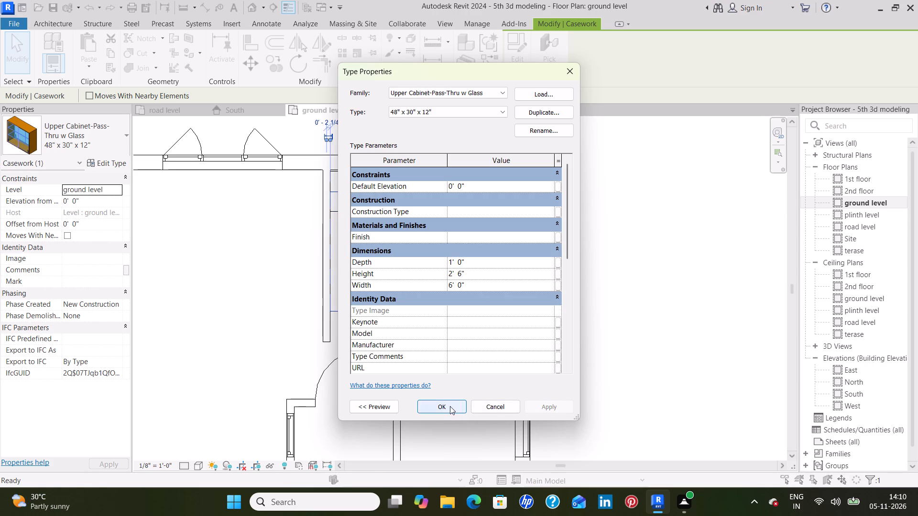
click(450, 406)
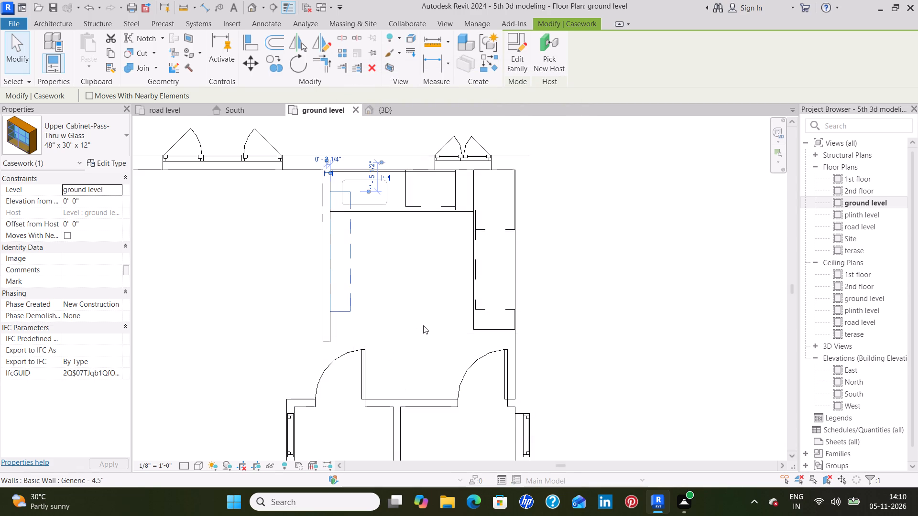
Nudge the upper cabinet down along the left partition wall until its upper end is about 2' 9 1/2" from the top outer wall's centreline.
key(Down)
key(Down)
key(Down)
key(Down)
key(Down)
key(Down)
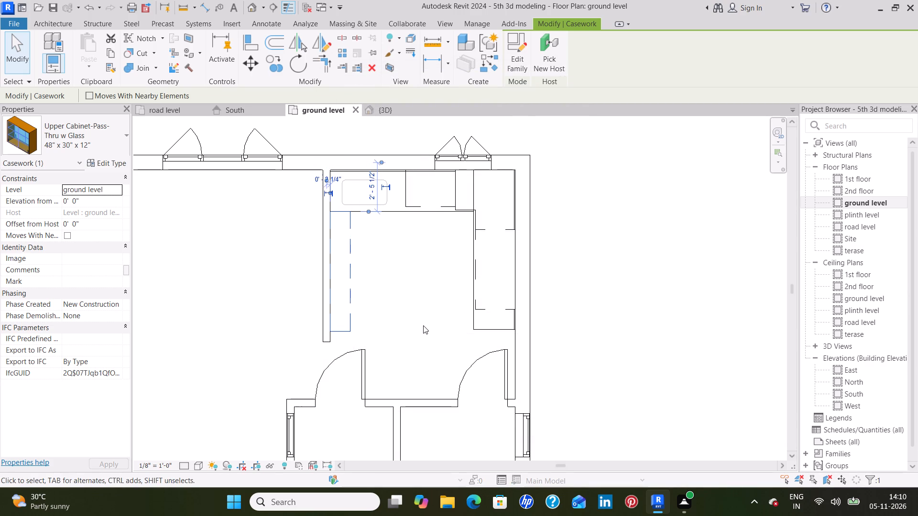
key(Down)
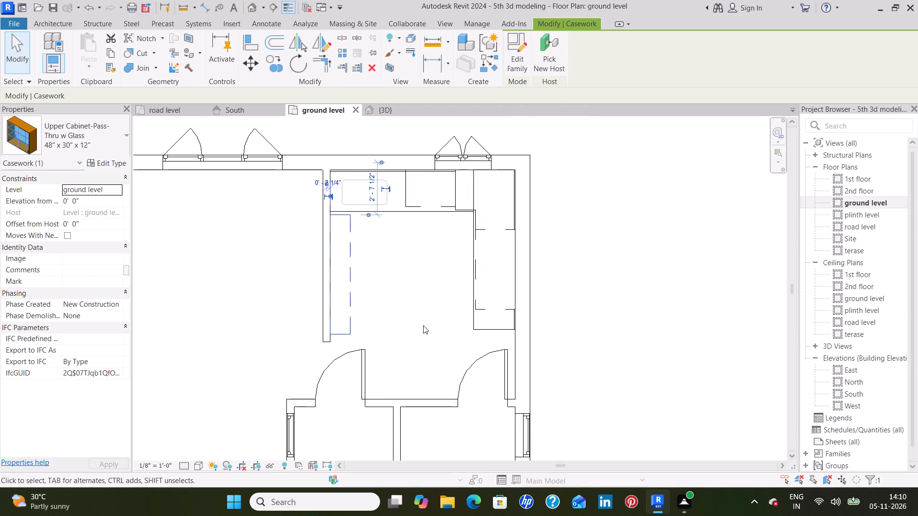
key(Down)
key(Down)
key(Up)
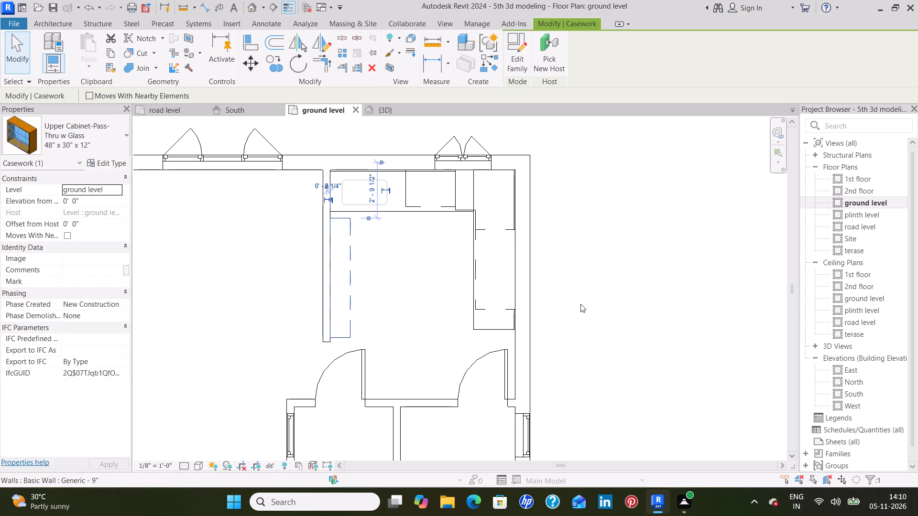
click(595, 284)
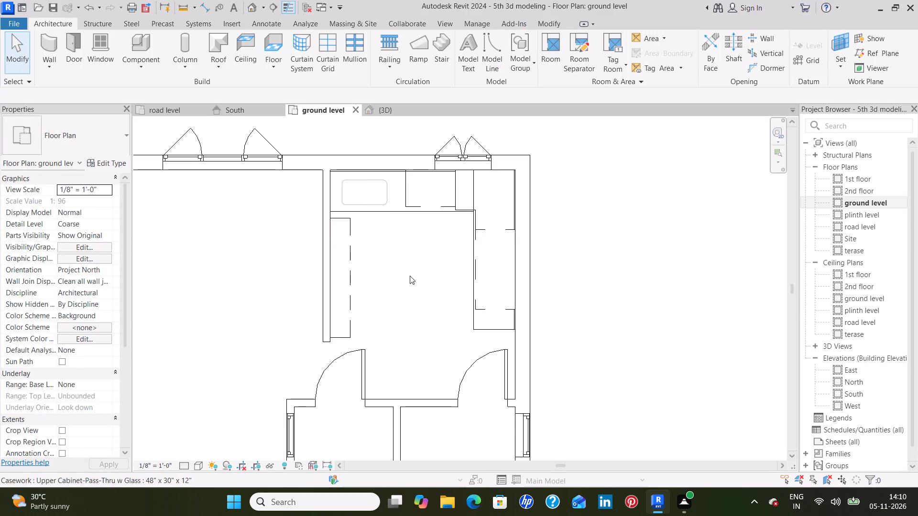
Place two more matching pass-thru upper cabinets, one along the top outer wall and one rotated along the right-hand outer wall.
click(349, 266)
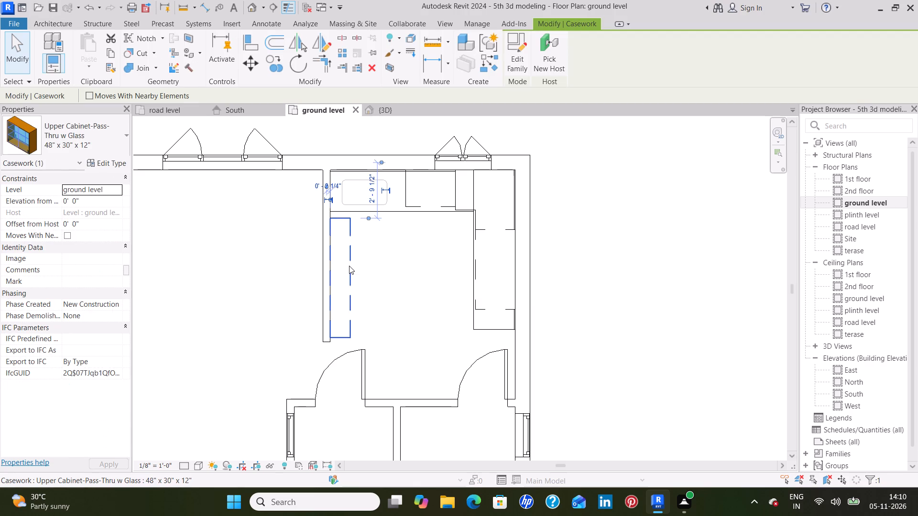
text(cs)
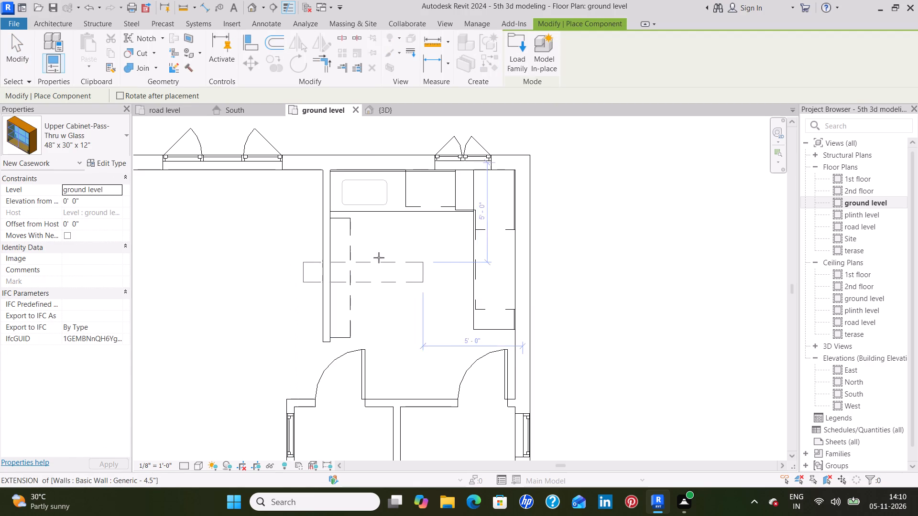
click(445, 172)
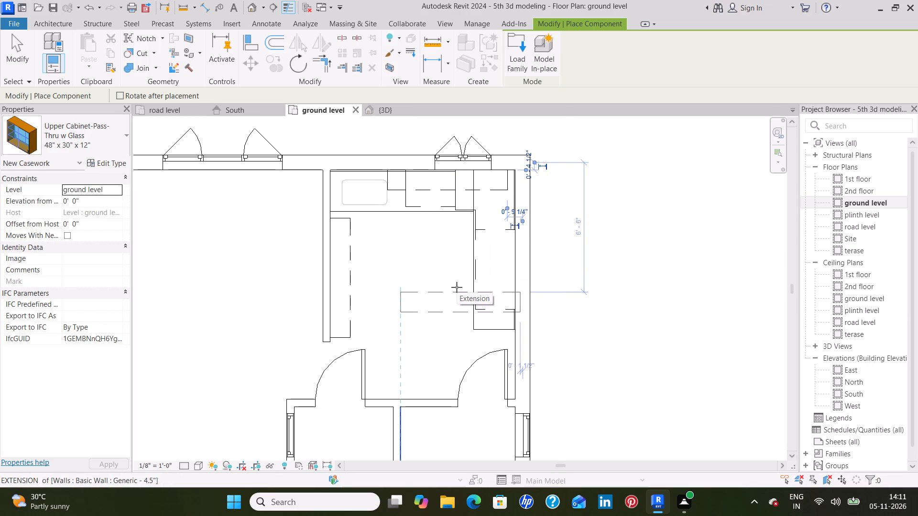
key(space)
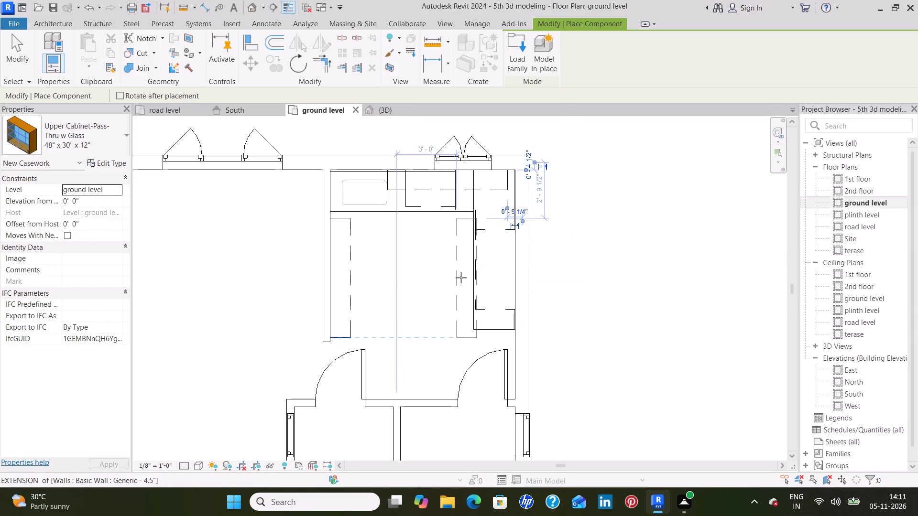
click(493, 254)
key(Escape)
key(Escape)
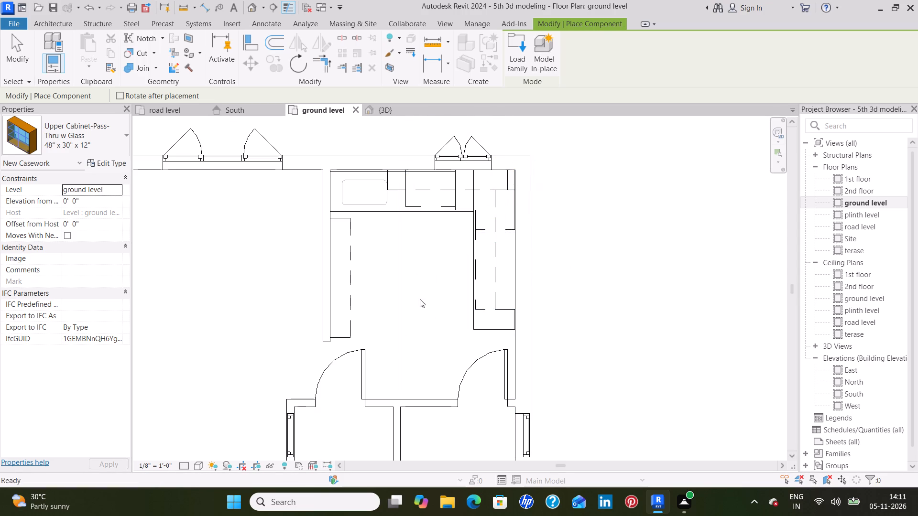
Delete the pass-thru upper cabinet on the top outer wall.
click(443, 187)
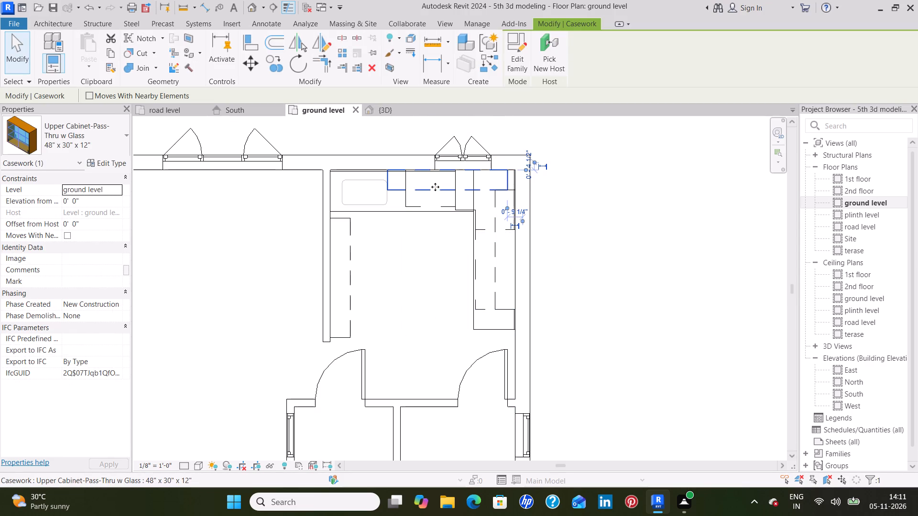
key(Delete)
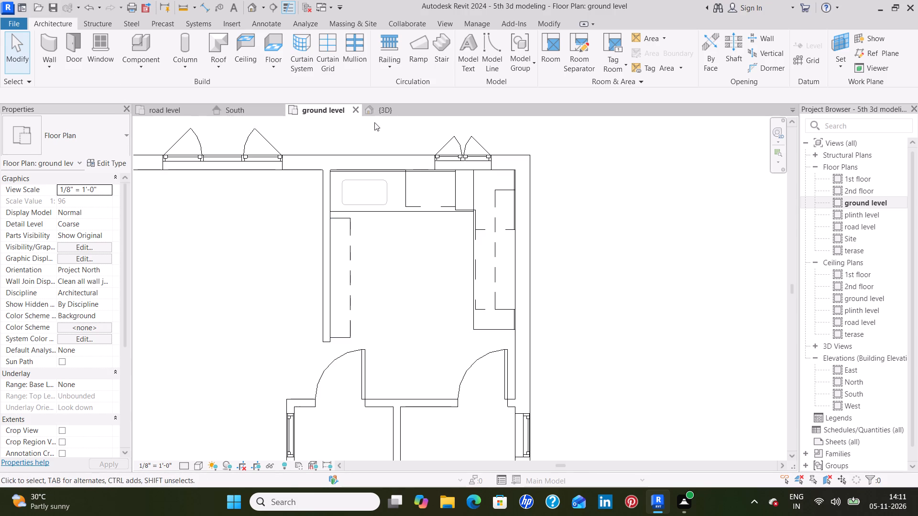
In the 3D view, examine how the pass-thru upper cabinets sit on the walls above the base cabinets and counter tops.
click(386, 112)
scroll(437, 252, down, 4)
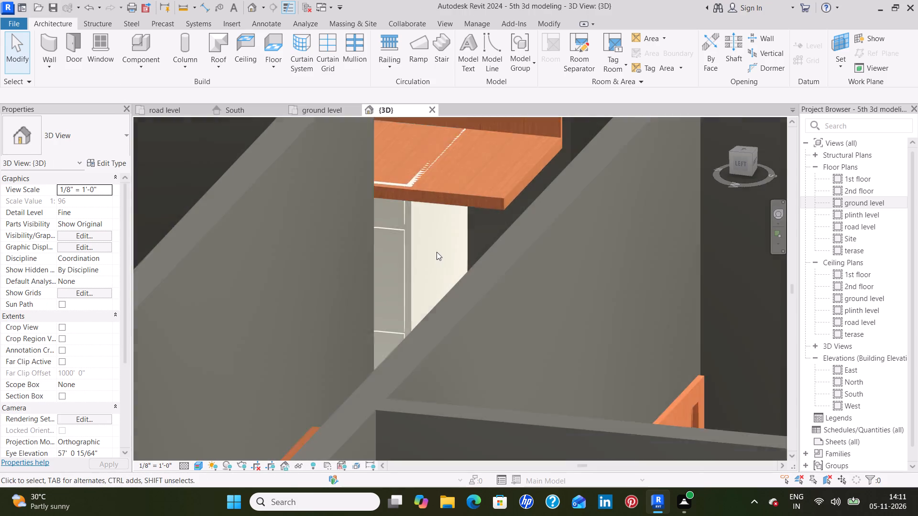
scroll(437, 244, down, 2)
scroll(466, 162, down, 5)
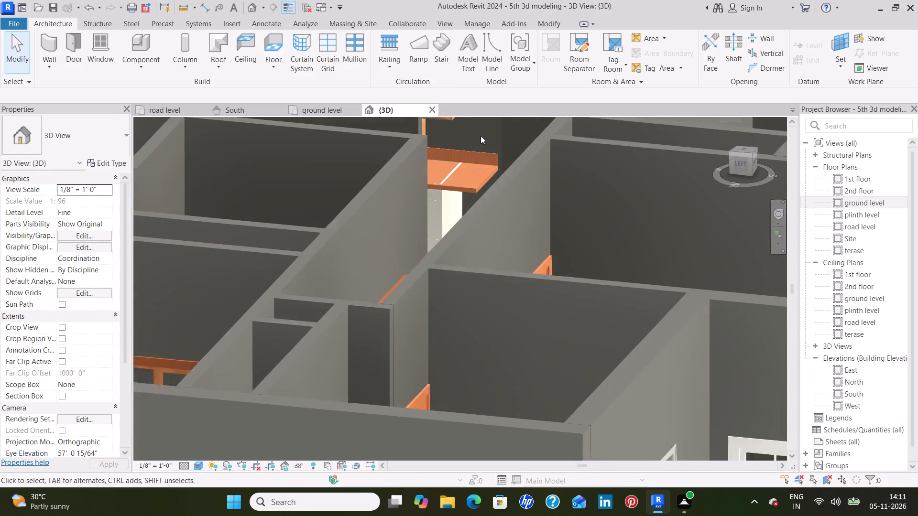
scroll(481, 136, down, 2)
middle_drag(479, 138, 470, 176)
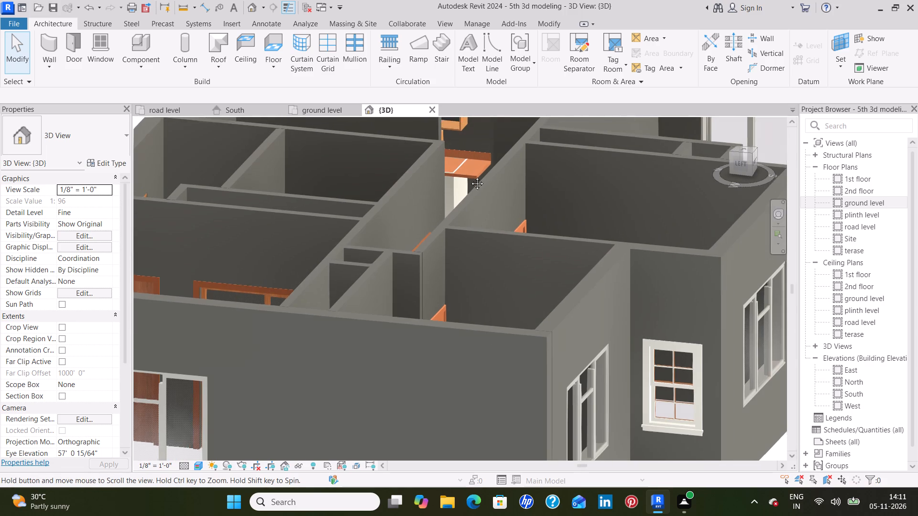
middle_drag(470, 176, 427, 315)
scroll(420, 277, up, 7)
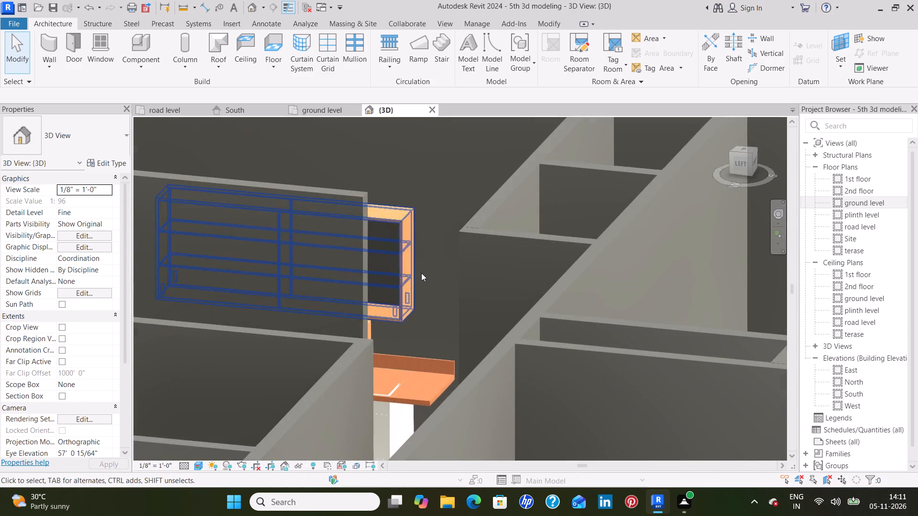
shift+middle_drag(456, 225, 448, 236)
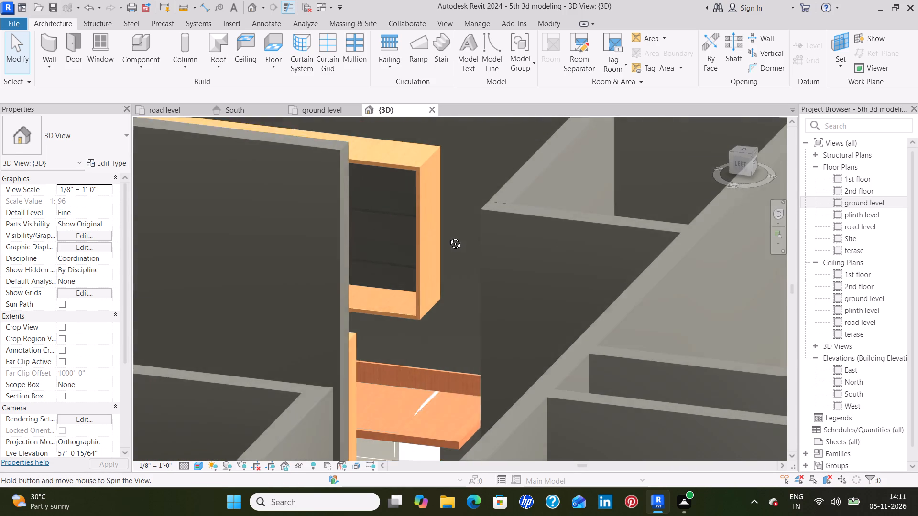
shift+middle_drag(448, 236, 398, 222)
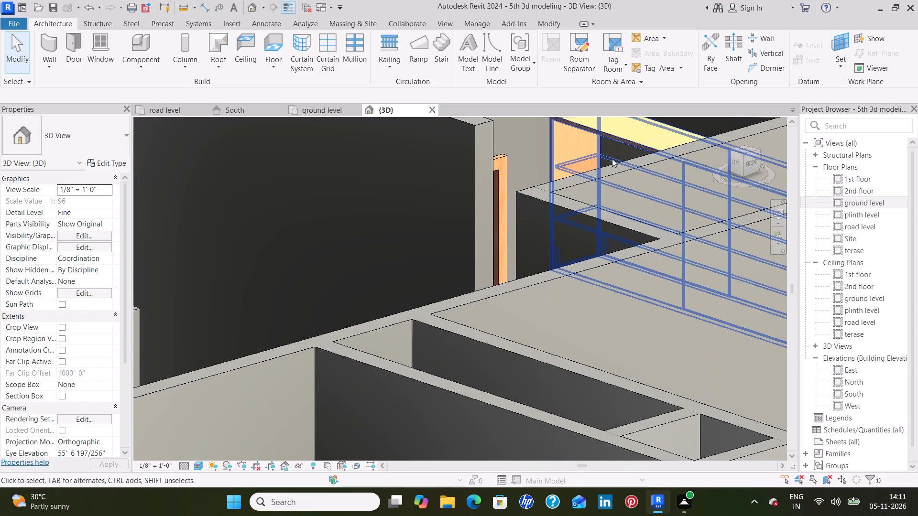
middle_drag(533, 160, 531, 190)
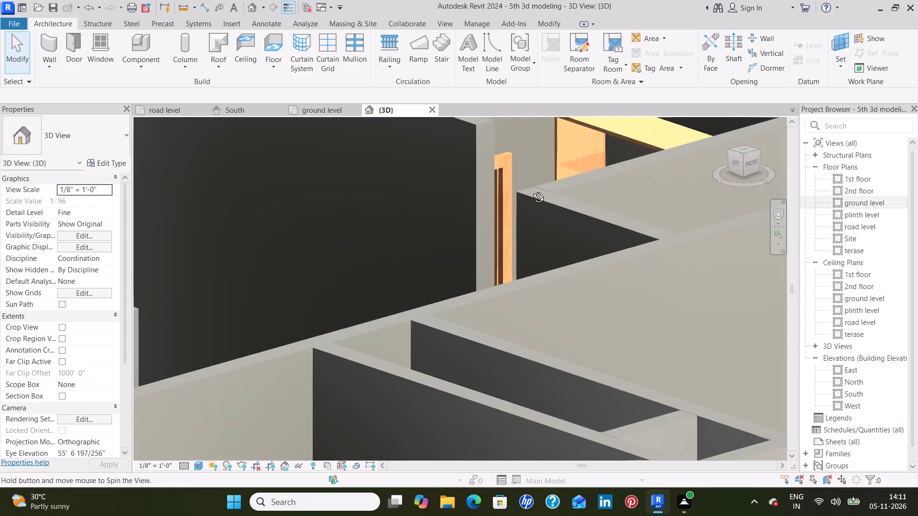
middle_drag(531, 190, 559, 254)
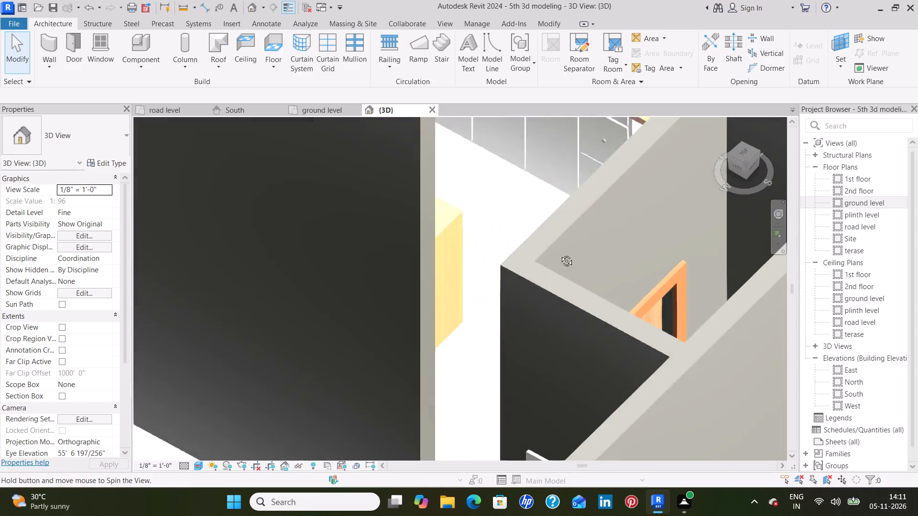
middle_drag(559, 254, 548, 256)
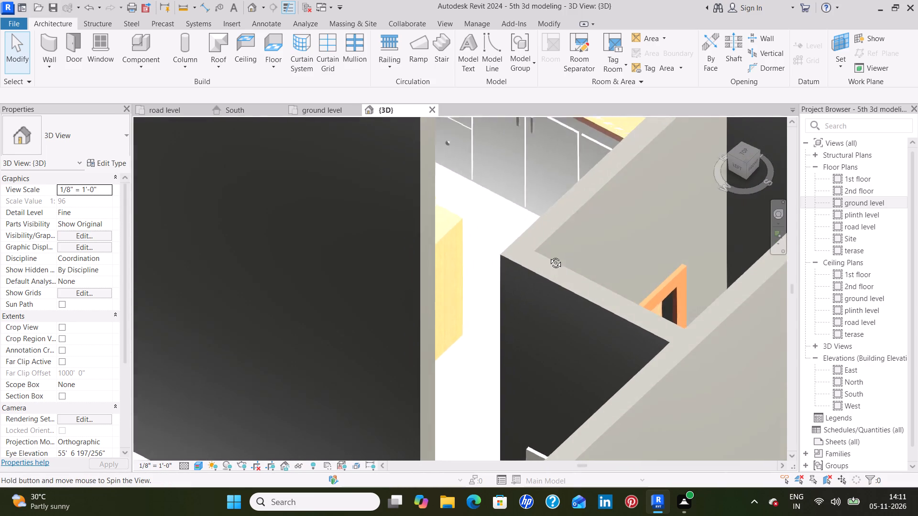
middle_drag(548, 256, 539, 194)
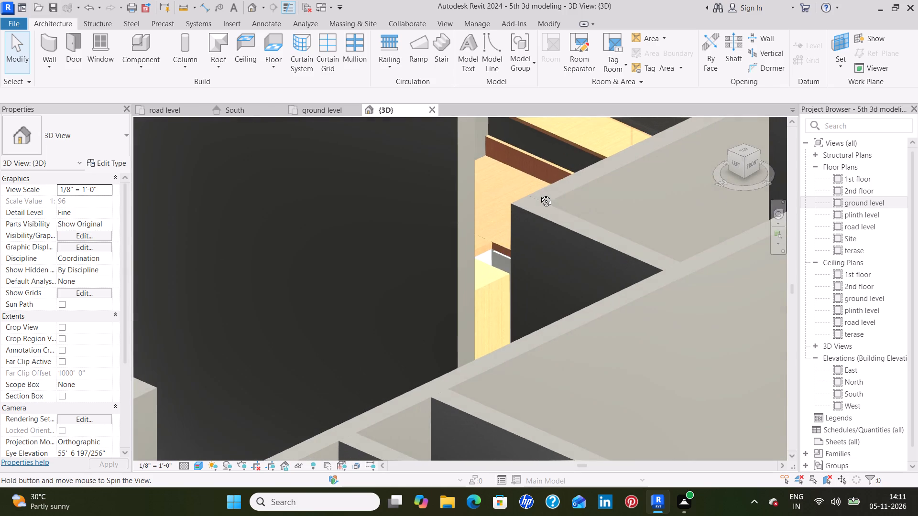
middle_drag(539, 194, 524, 217)
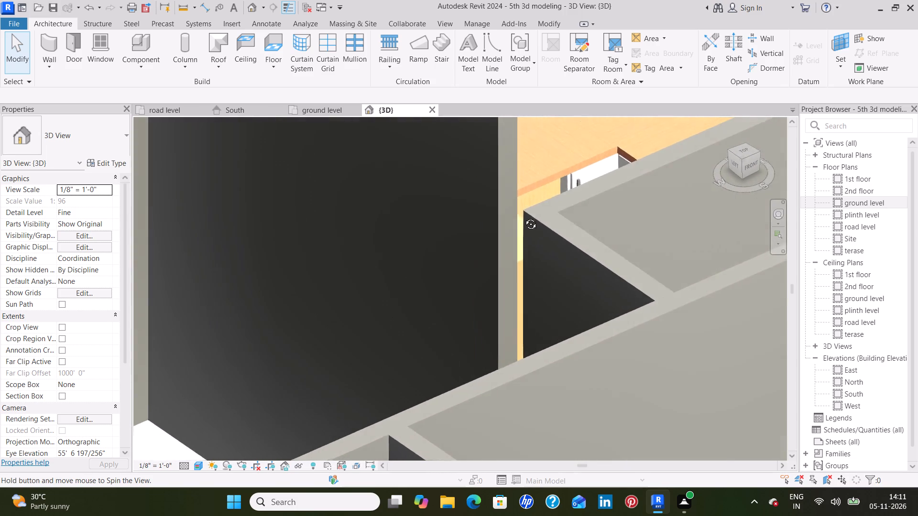
middle_drag(524, 217, 498, 258)
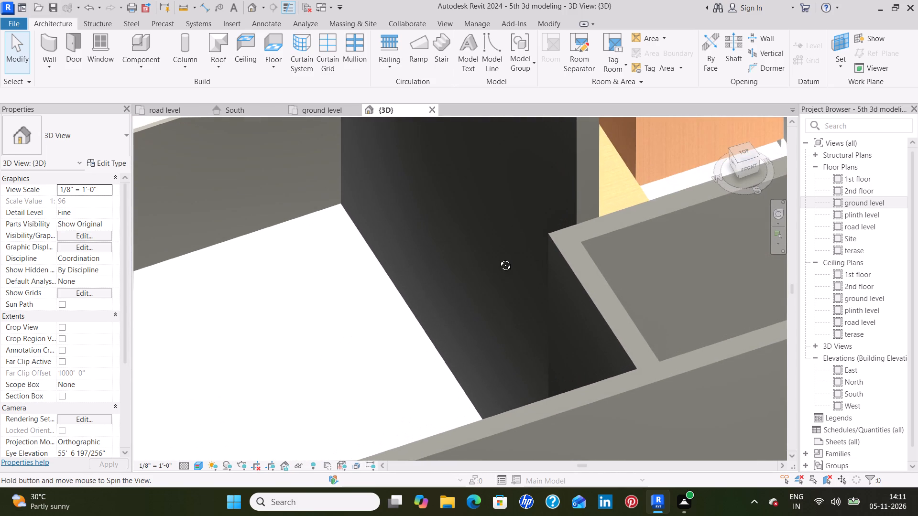
middle_drag(498, 258, 503, 243)
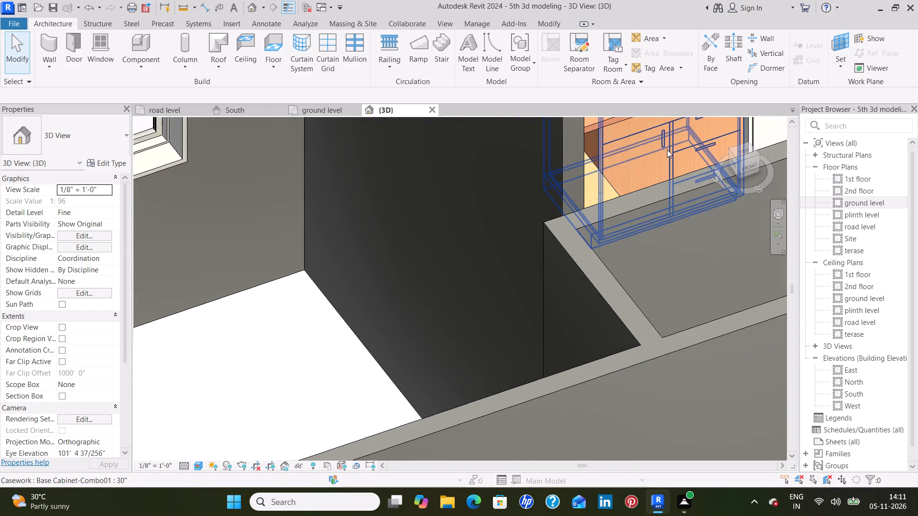
scroll(712, 156, down, 6)
middle_drag(721, 138, 721, 138)
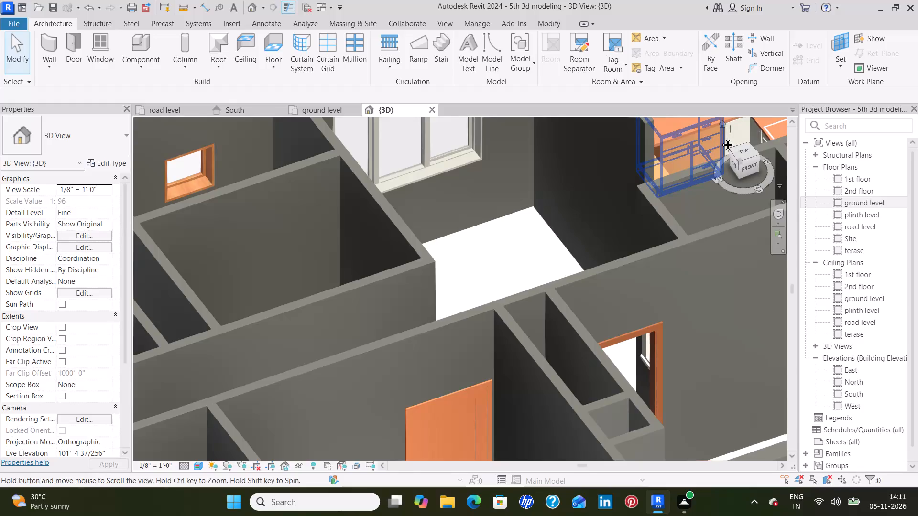
middle_drag(721, 138, 498, 290)
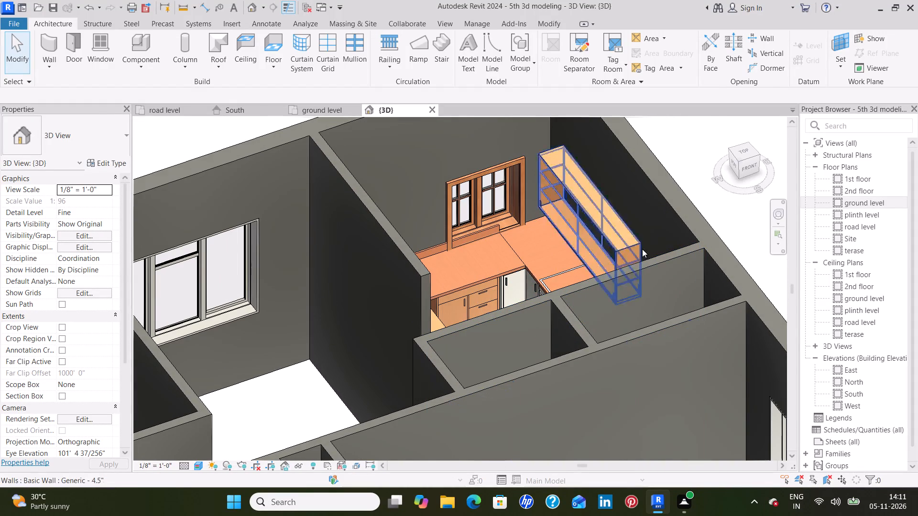
Examine the upper cabinets, counter tops and surrounding rooms in the 3D view from several angles.
middle_drag(643, 186, 632, 219)
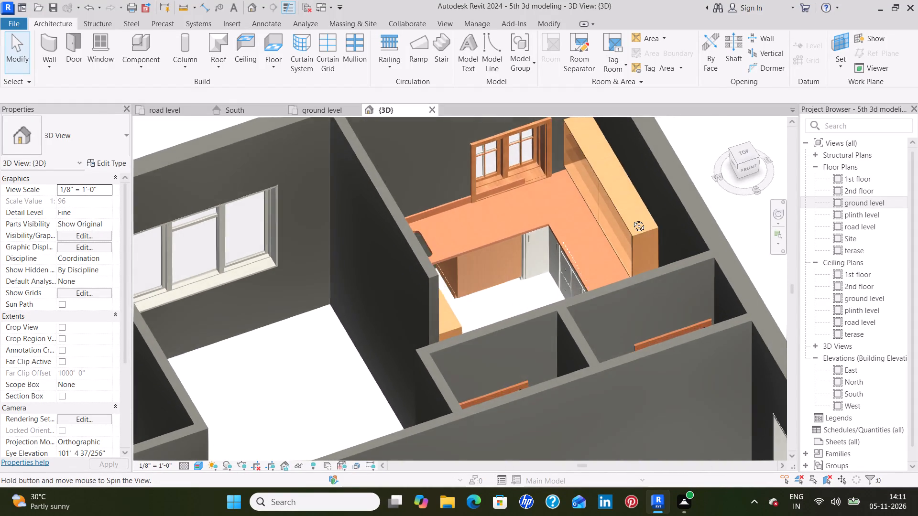
middle_drag(632, 219, 528, 242)
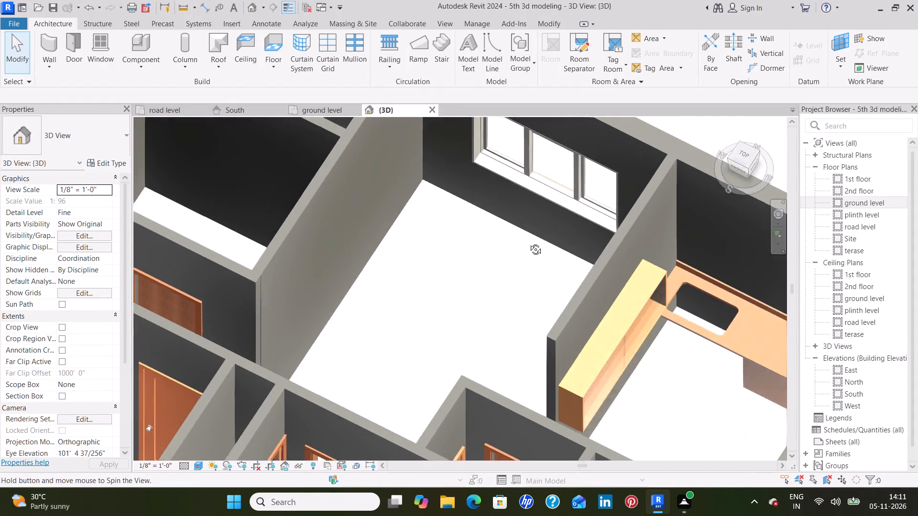
middle_drag(528, 242, 523, 217)
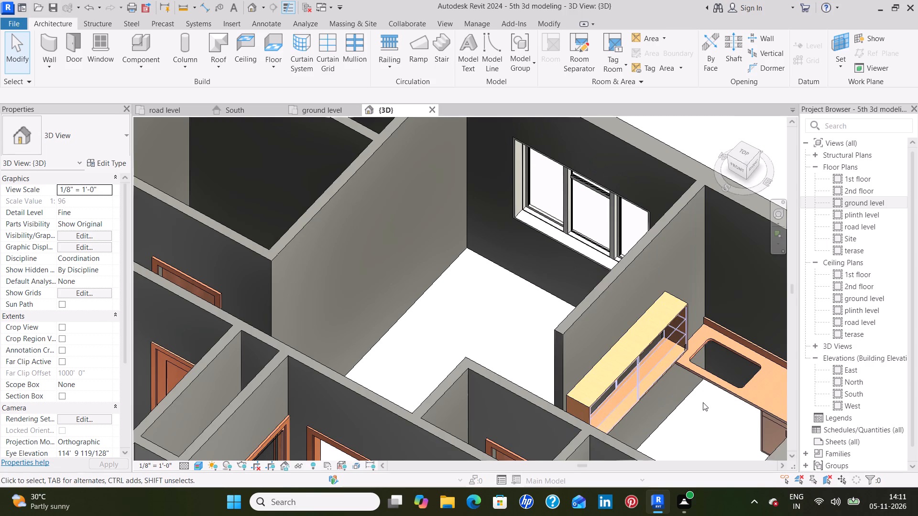
middle_drag(703, 402, 627, 234)
shift+middle_drag(646, 253, 609, 271)
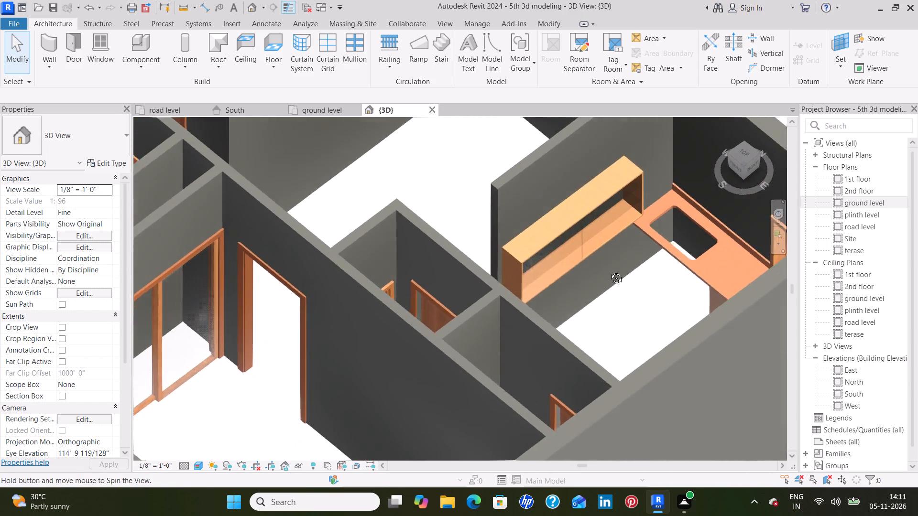
shift+middle_drag(609, 271, 600, 283)
middle_drag(601, 312, 588, 248)
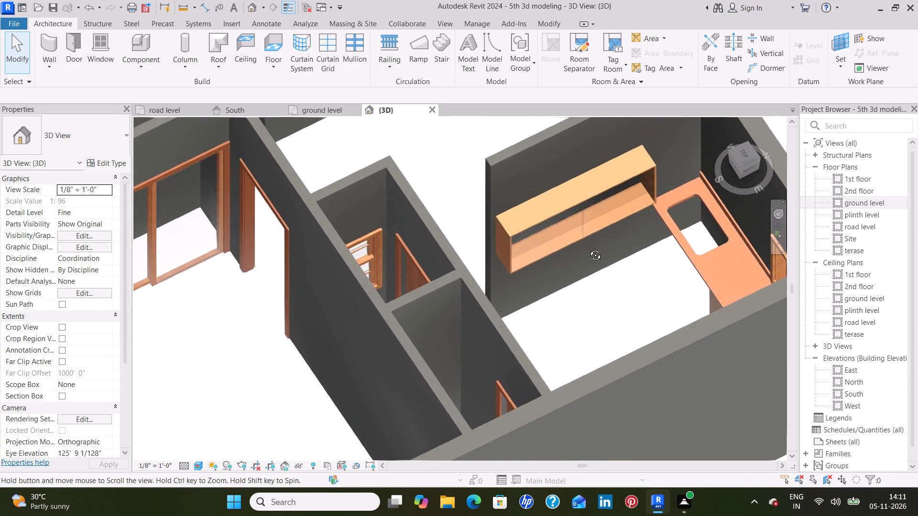
middle_drag(588, 248, 579, 169)
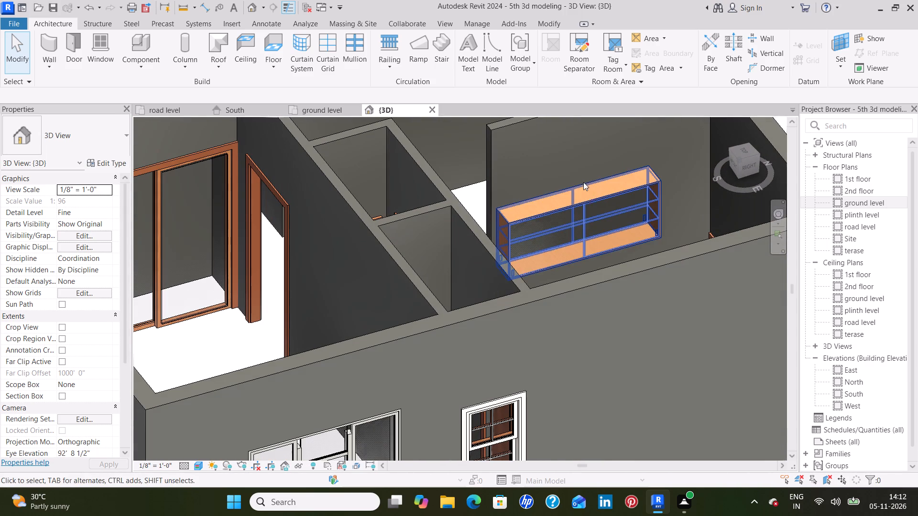
scroll(663, 200, down, 3)
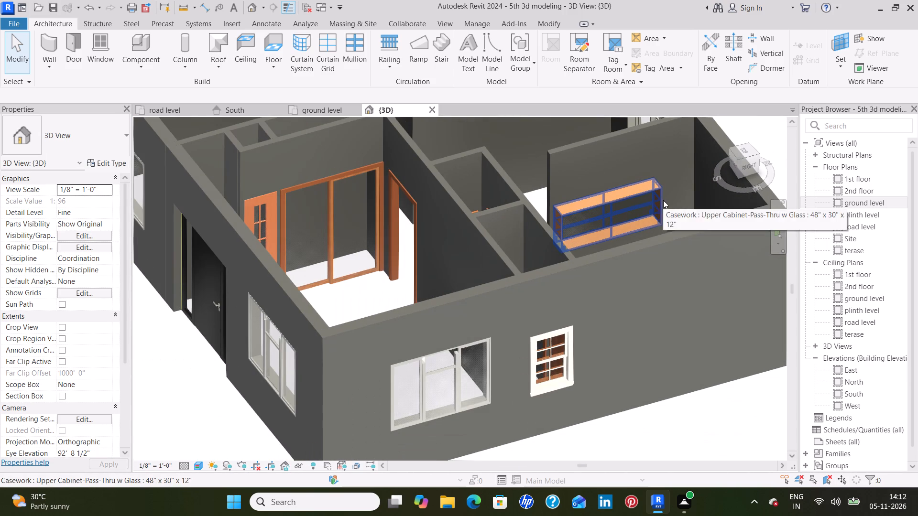
middle_drag(601, 228, 709, 312)
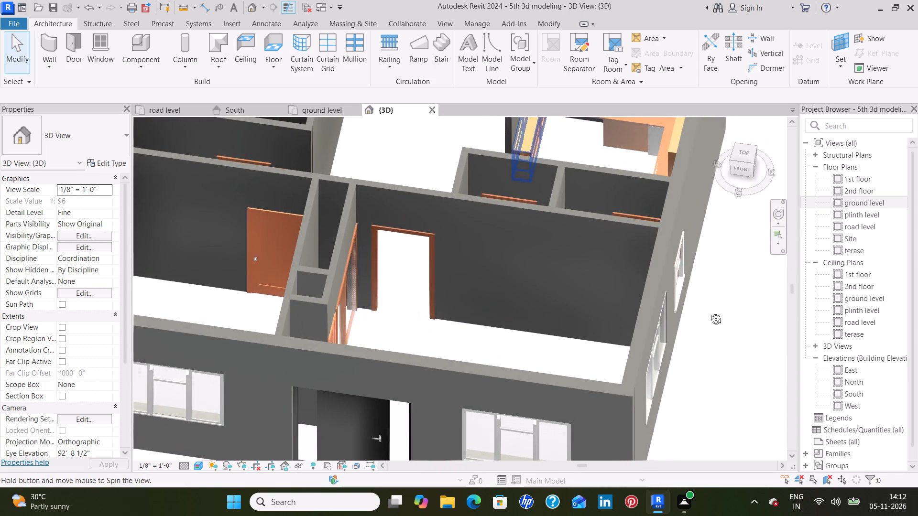
middle_drag(709, 312, 720, 274)
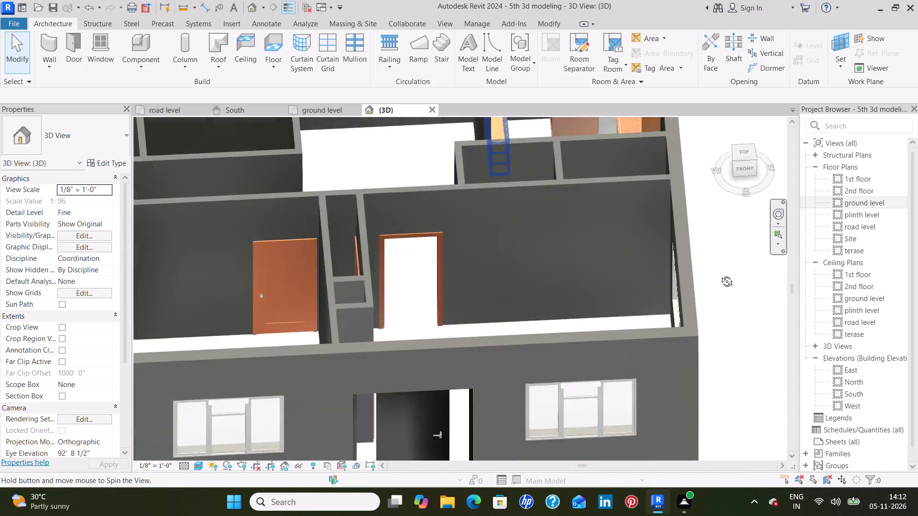
middle_drag(720, 274, 686, 310)
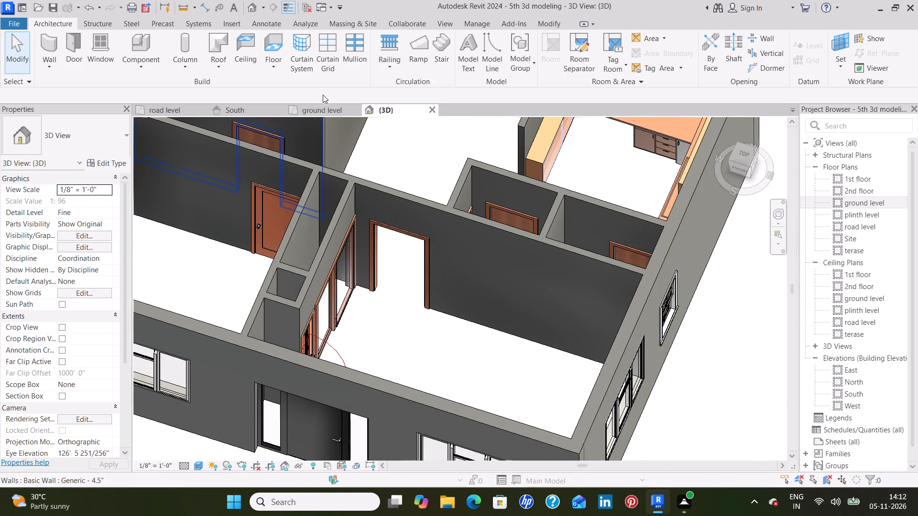
In the ground level plan, load the Bed-Standard family from the US Furniture library's Beds folder for component placement.
click(328, 112)
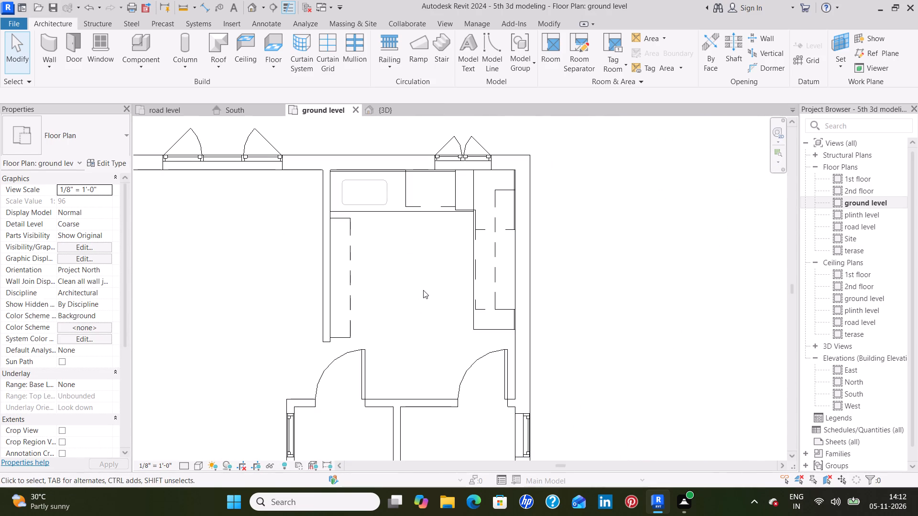
middle_drag(423, 286, 421, 264)
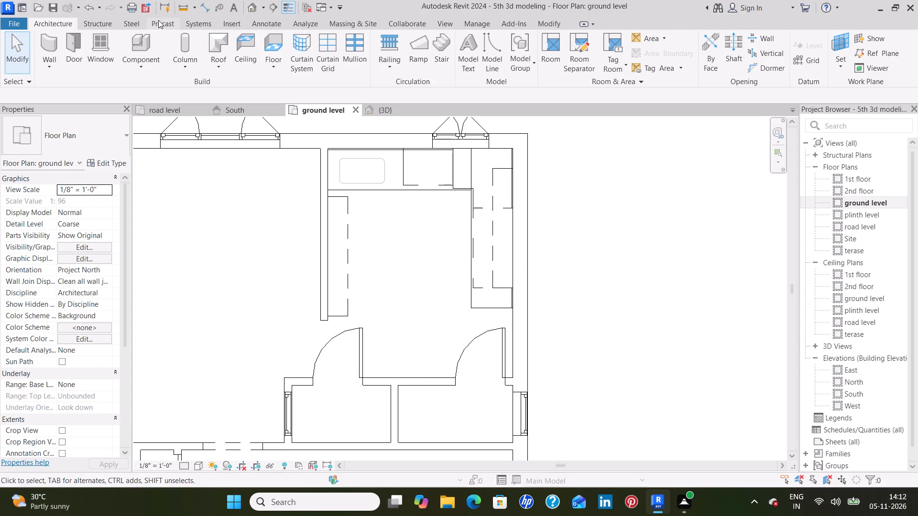
click(135, 43)
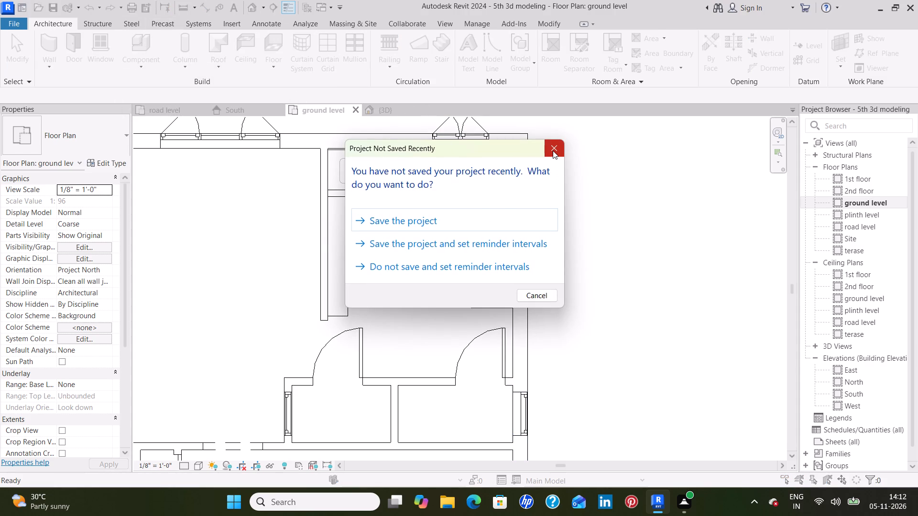
click(553, 150)
click(517, 64)
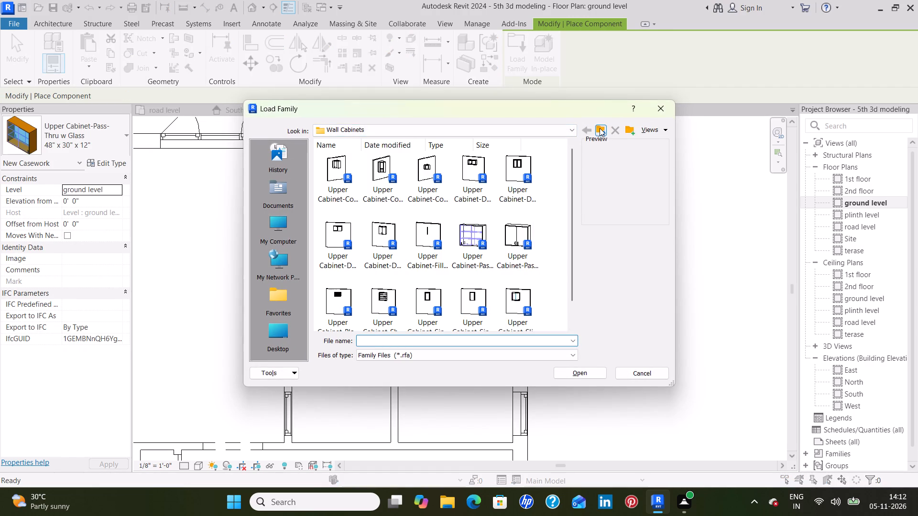
click(600, 128)
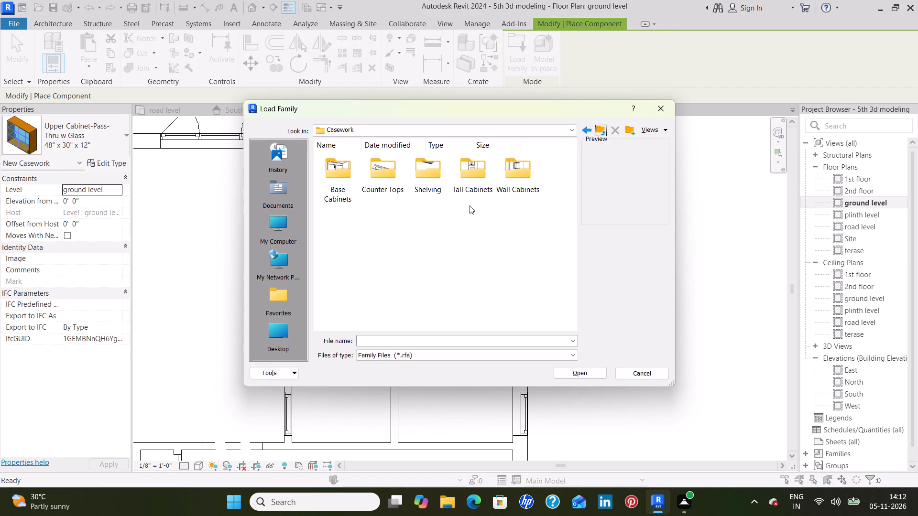
click(602, 131)
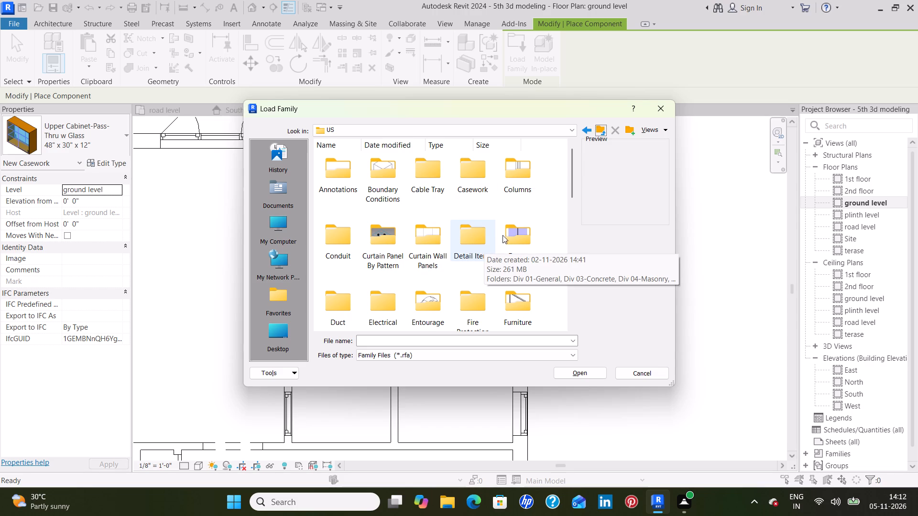
scroll(503, 235, down, 1)
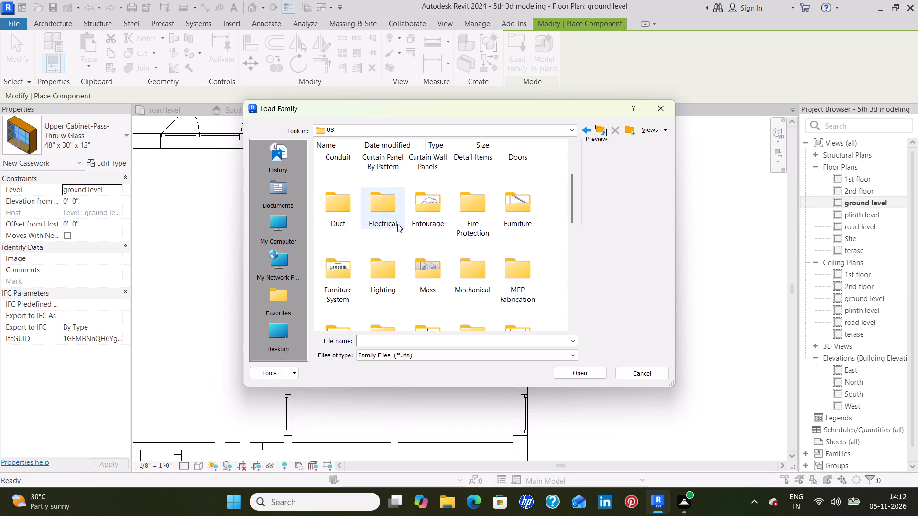
double_click(508, 201)
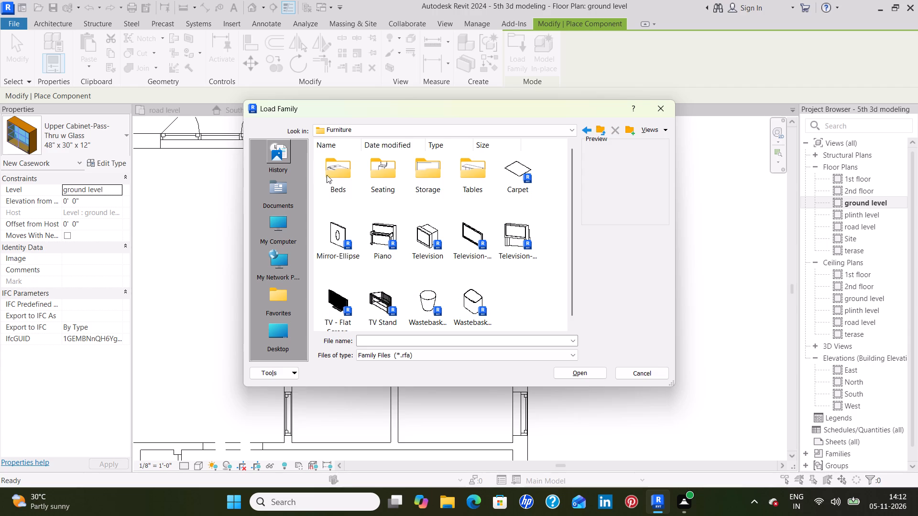
double_click(340, 177)
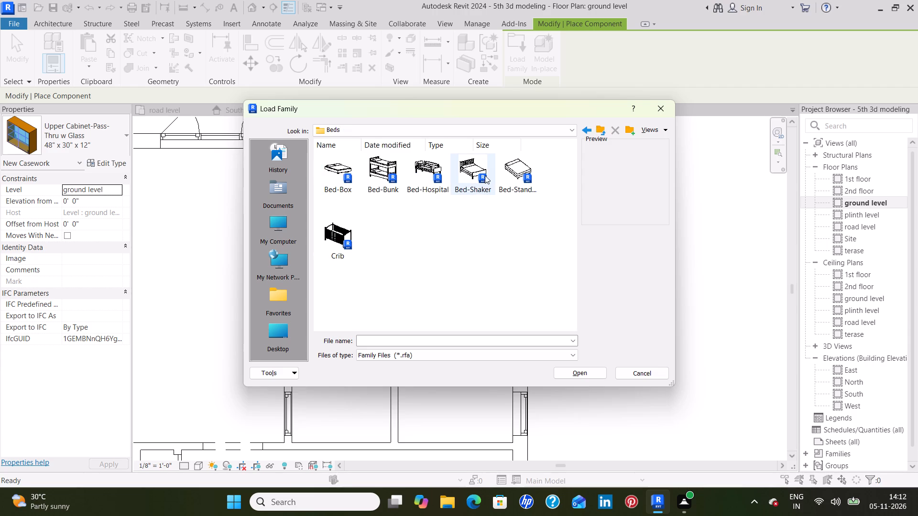
click(511, 171)
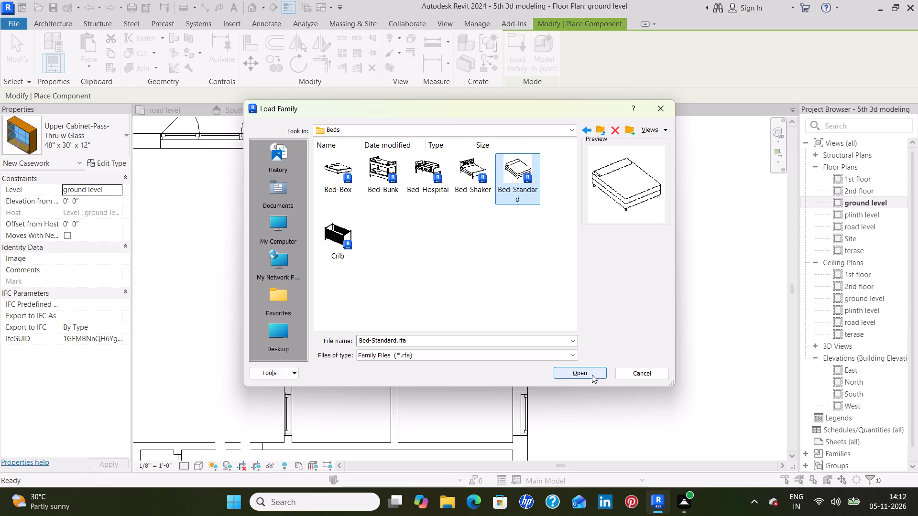
click(592, 375)
Place a Double 54" x 75" Bed-Standard in the top-left bedroom, rotated with its head towards the left outer wall's window.
scroll(249, 258, down, 1)
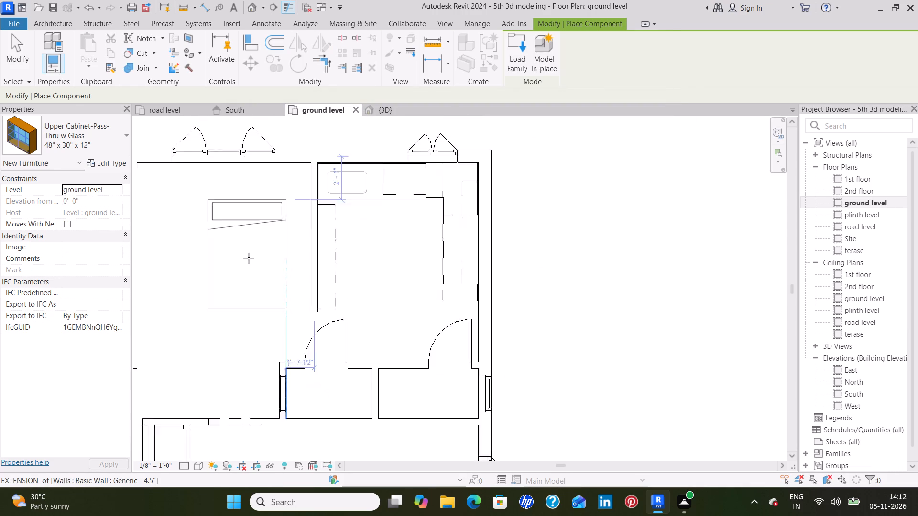
scroll(249, 258, down, 2)
middle_drag(224, 250, 450, 211)
scroll(332, 212, down, 1)
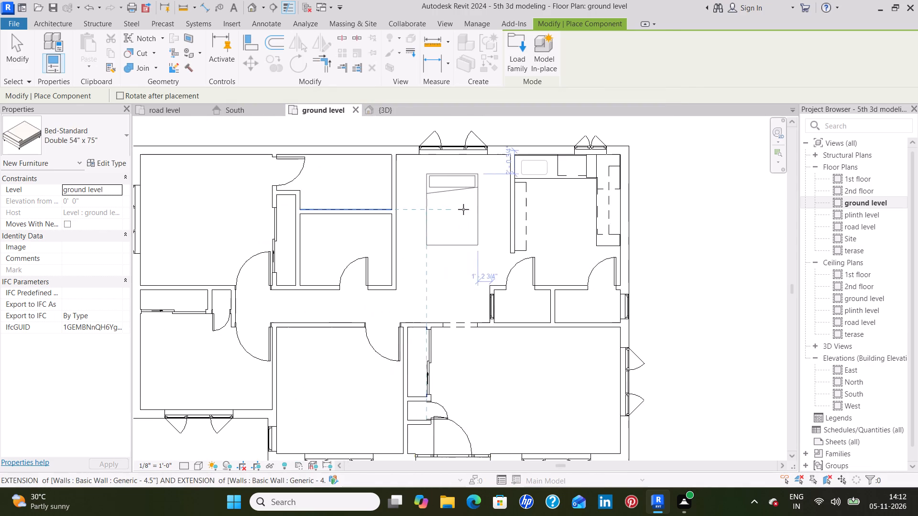
middle_drag(193, 217, 278, 208)
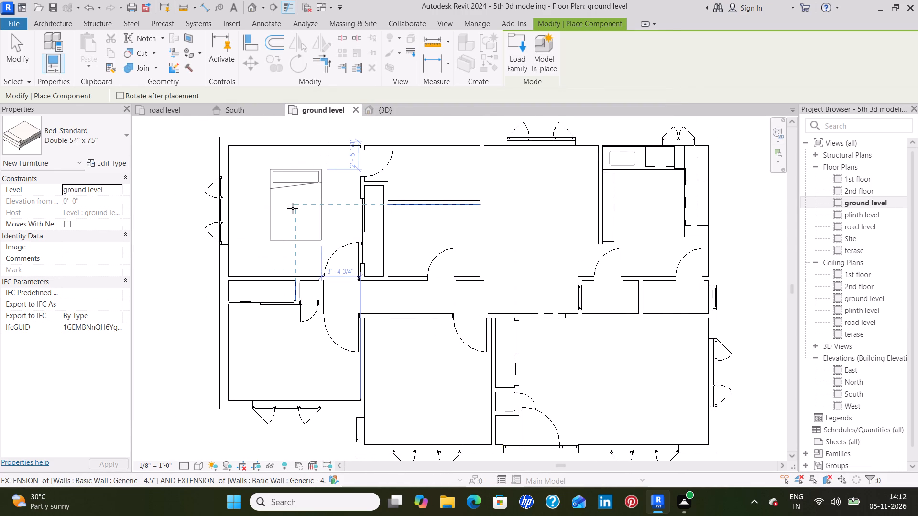
key(space)
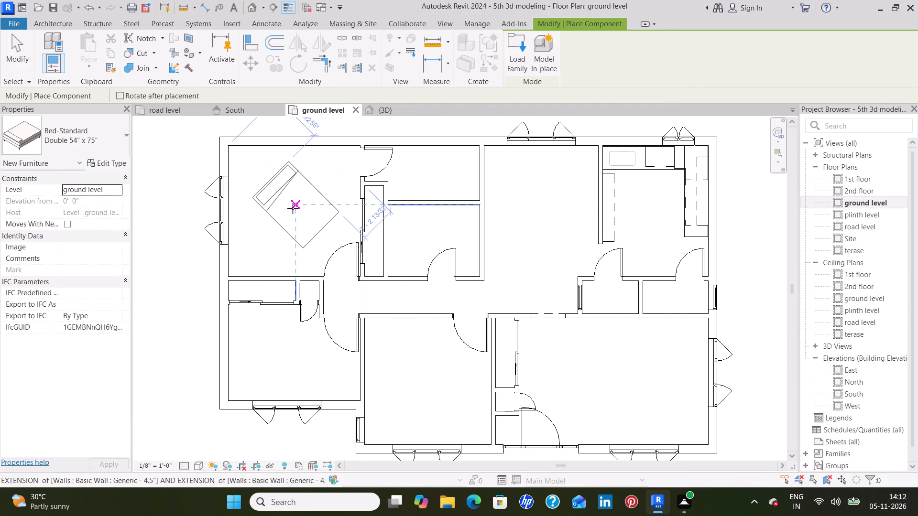
key(space)
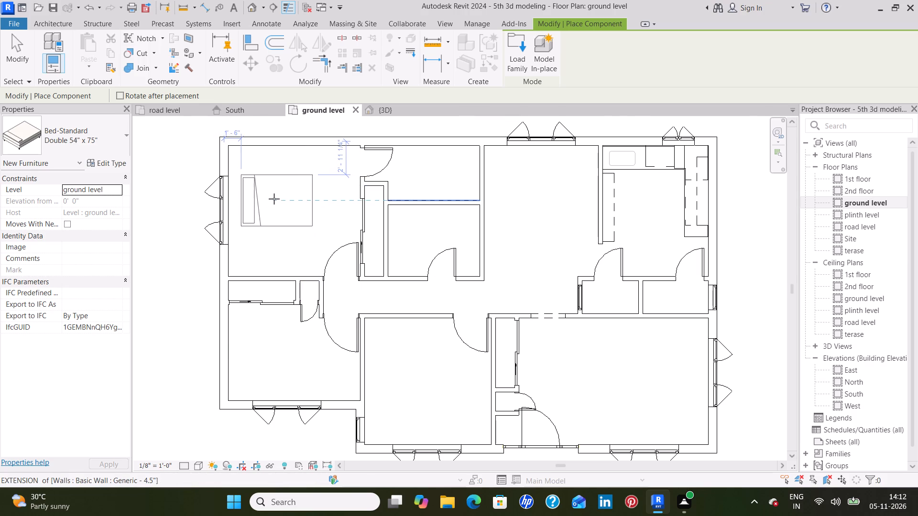
scroll(274, 199, up, 4)
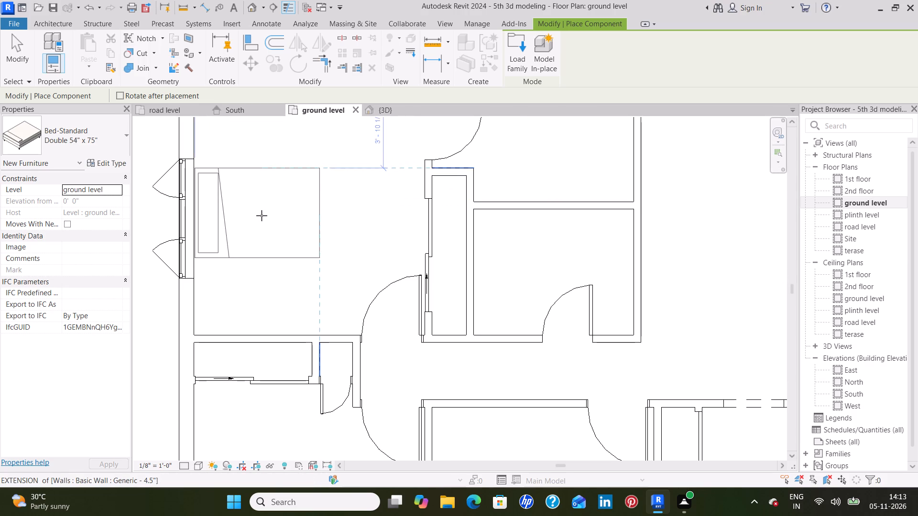
middle_drag(267, 215, 334, 215)
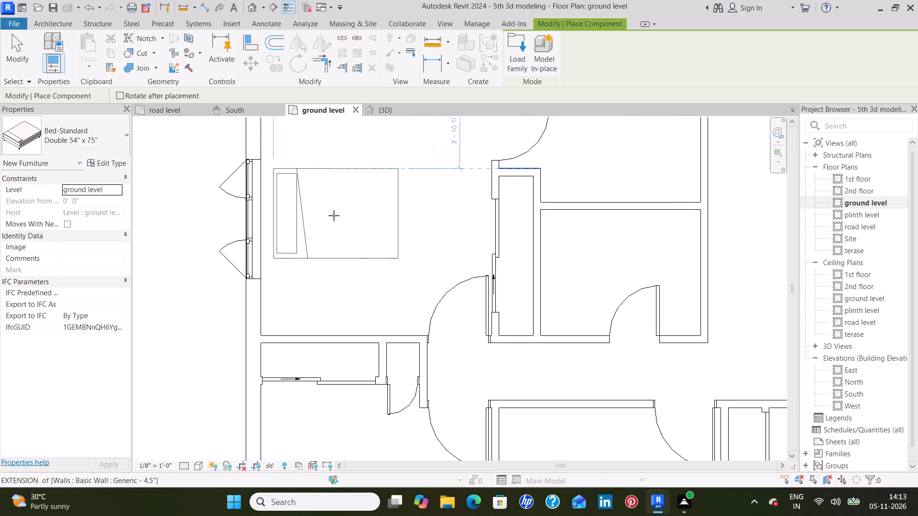
scroll(334, 215, up, 1)
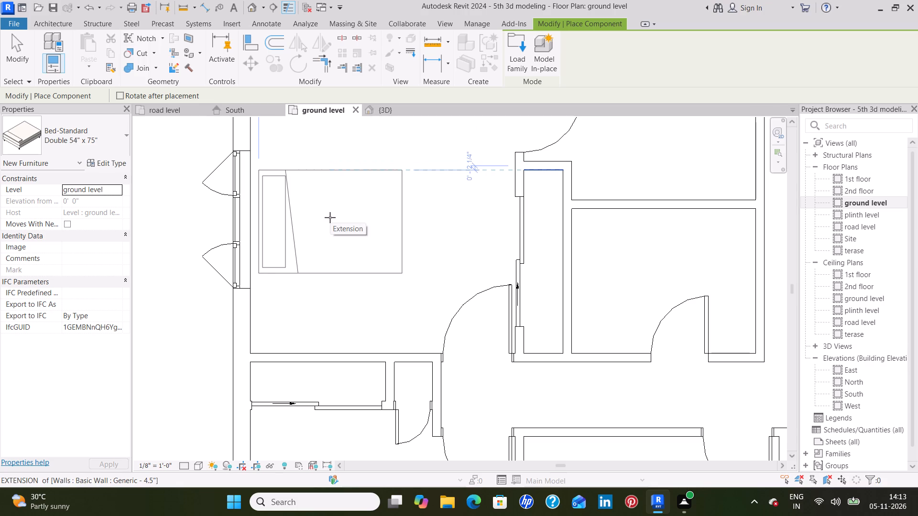
click(330, 217)
Place a second double bed in the bottom-left bedroom, head towards the bottom window, about 2' 10" from the left outer wall's centreline.
scroll(426, 249, down, 5)
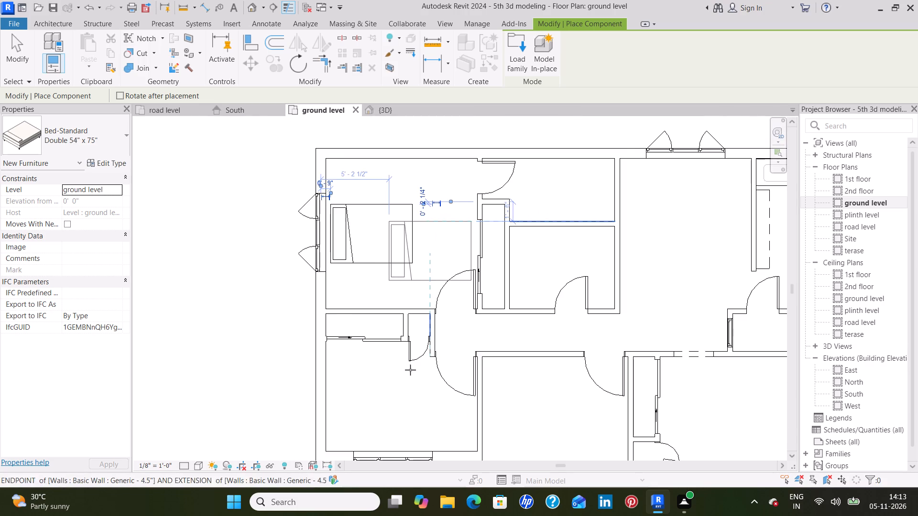
middle_drag(406, 374, 393, 273)
key(space)
key(space)
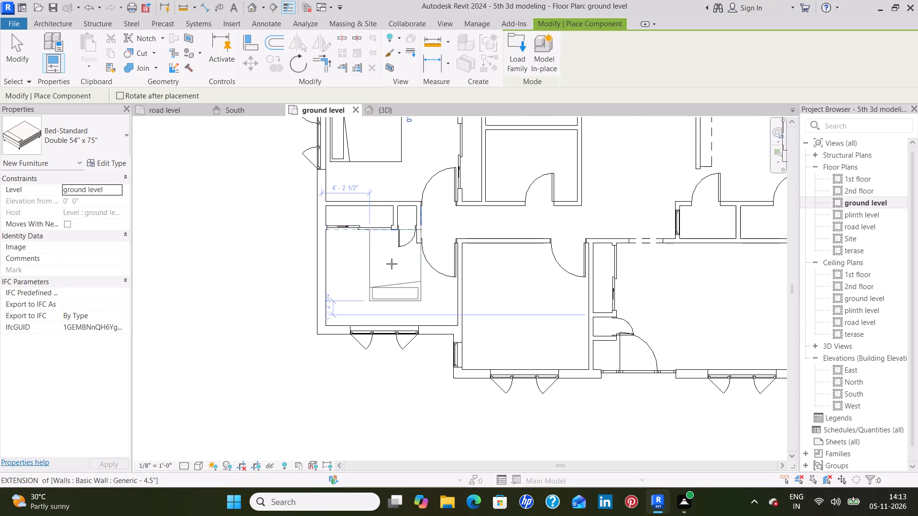
scroll(384, 290, up, 6)
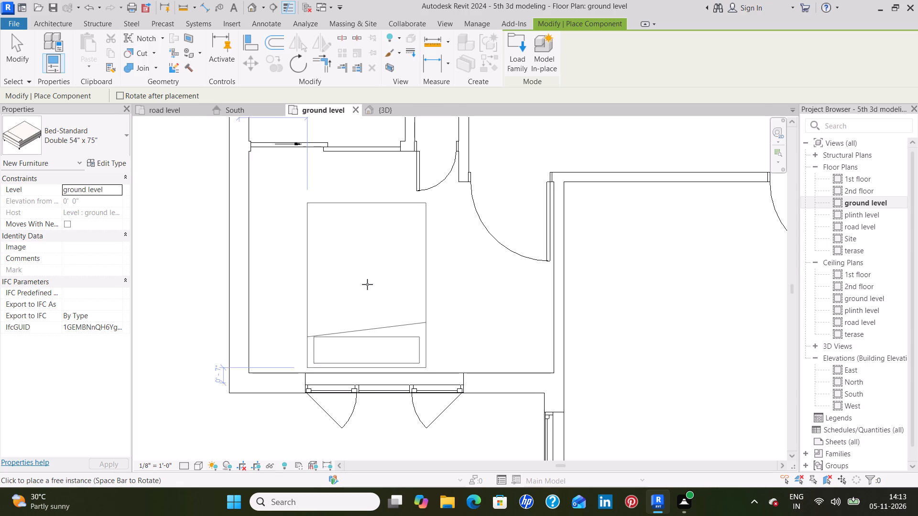
click(372, 284)
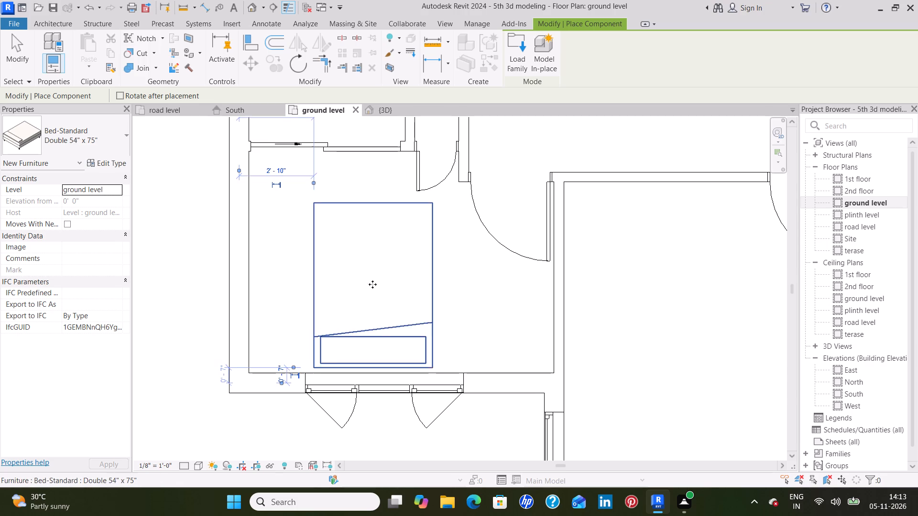
scroll(402, 287, down, 3)
key(Escape)
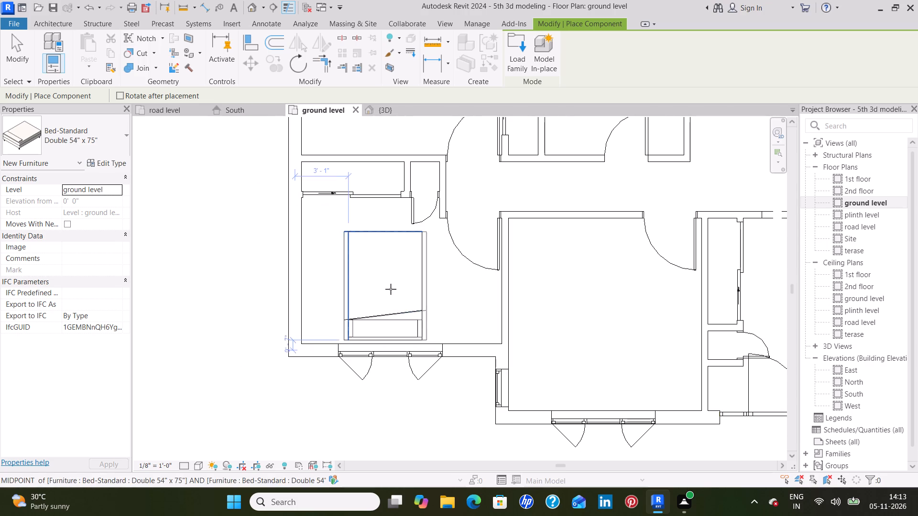
key(Escape)
Place another Double 54" x 75" Bed-Standard in the bottom-middle bedroom, rotated with its head towards the bottom window.
scroll(282, 264, down, 3)
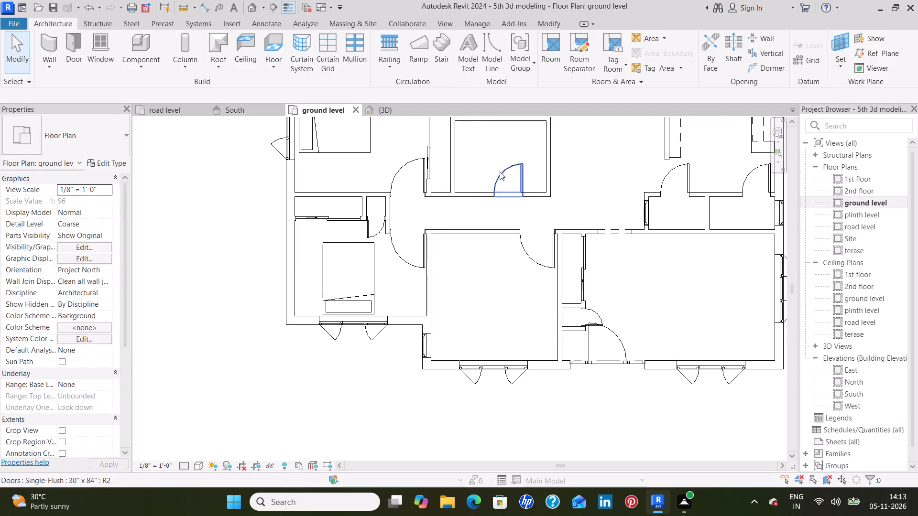
click(353, 286)
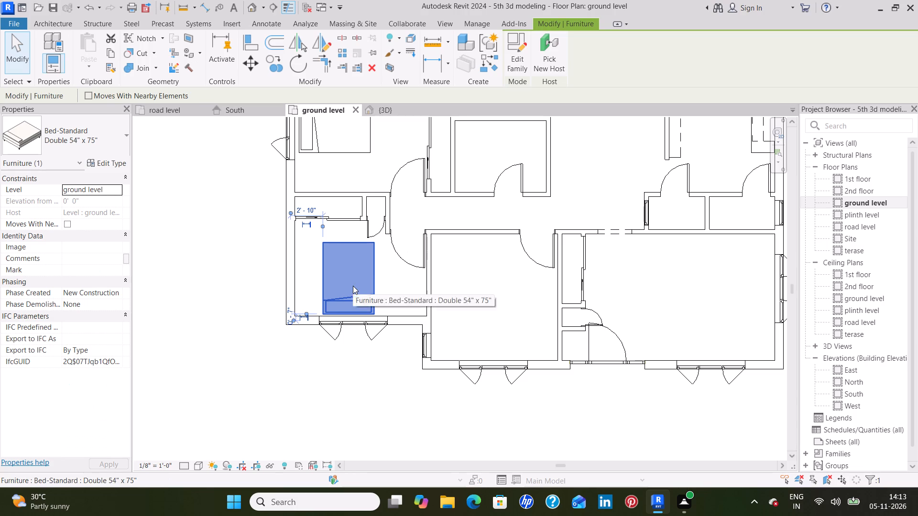
text(cs)
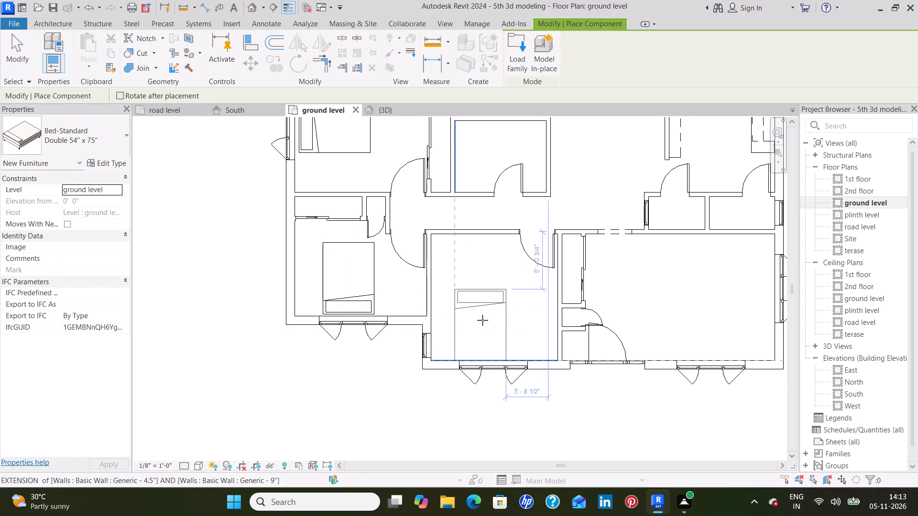
key(space)
key(space)
key(space)
key(space)
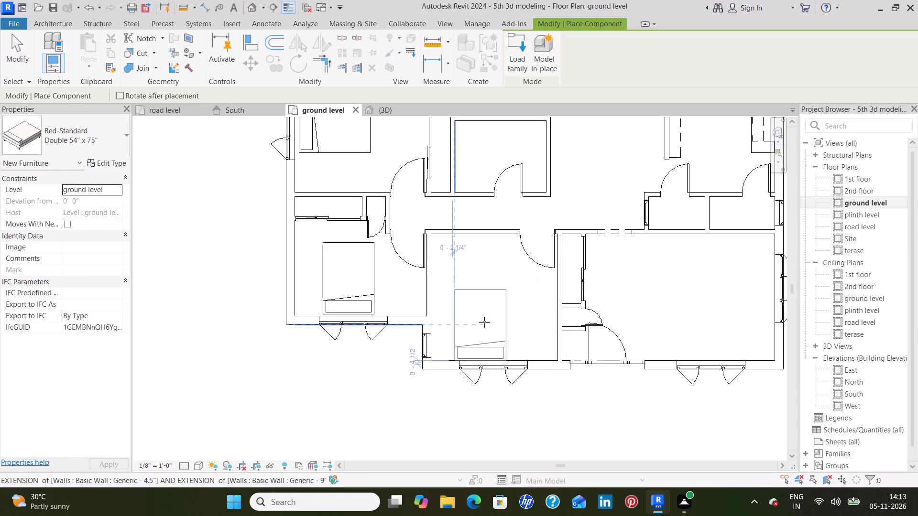
middle_drag(492, 316, 484, 273)
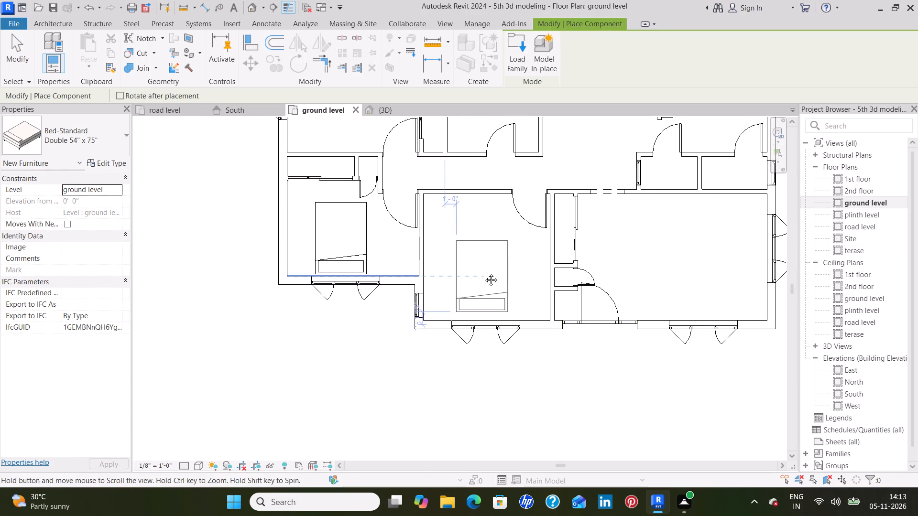
middle_drag(484, 273, 482, 269)
scroll(480, 268, up, 6)
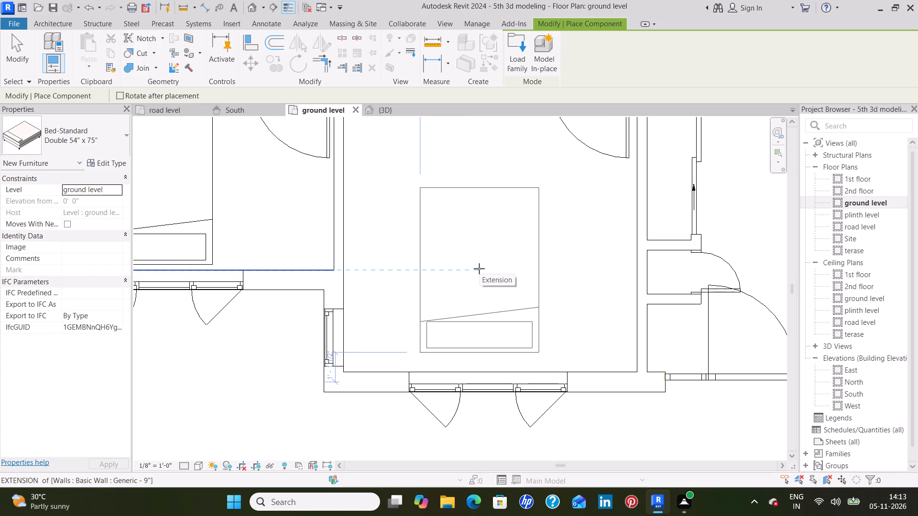
click(485, 282)
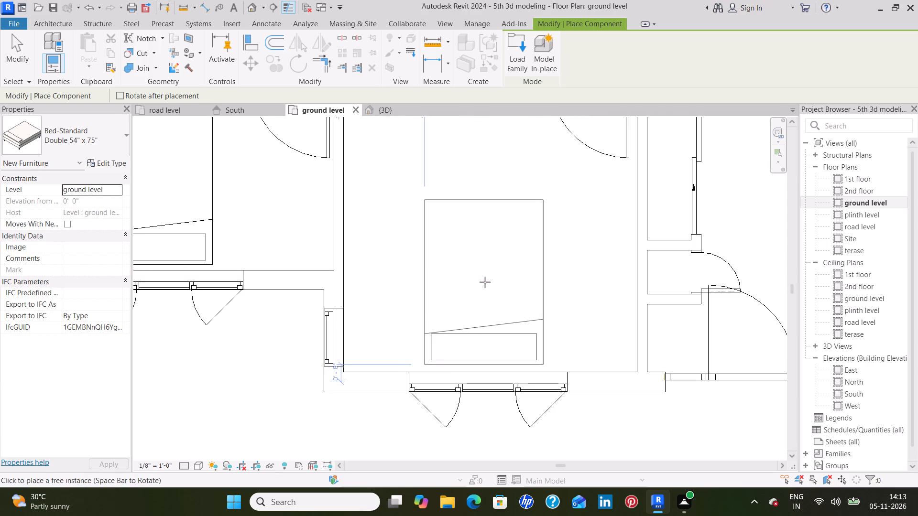
key(Escape)
key(Escape)
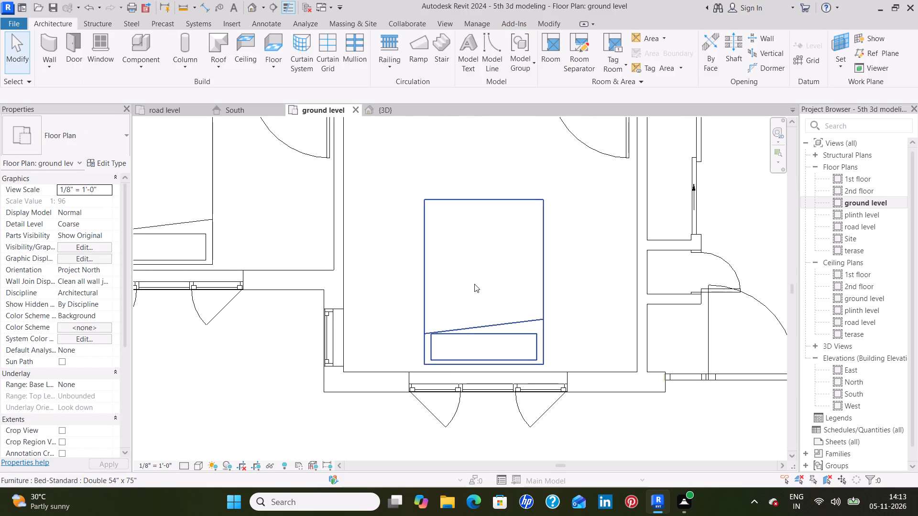
Load the Sofa family from the Furniture library's Seating folder for component placement.
scroll(468, 259, down, 5)
scroll(478, 196, down, 1)
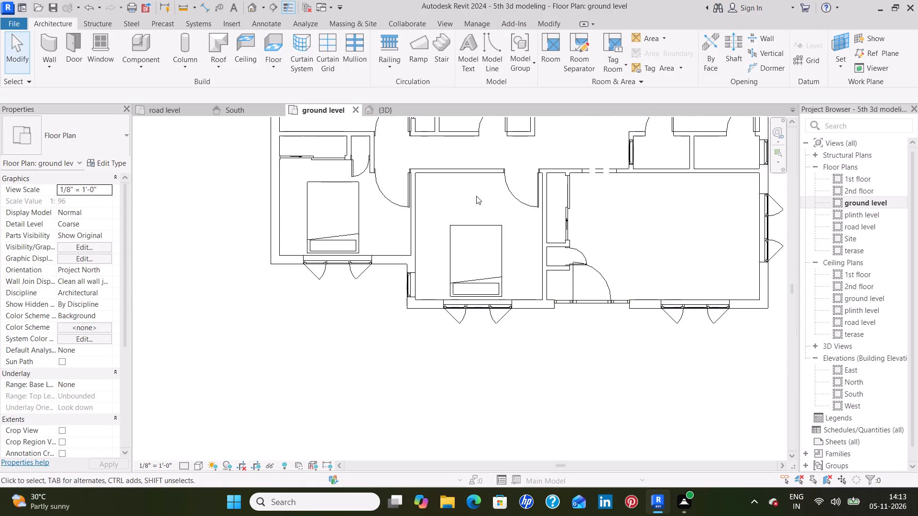
middle_drag(476, 196, 458, 241)
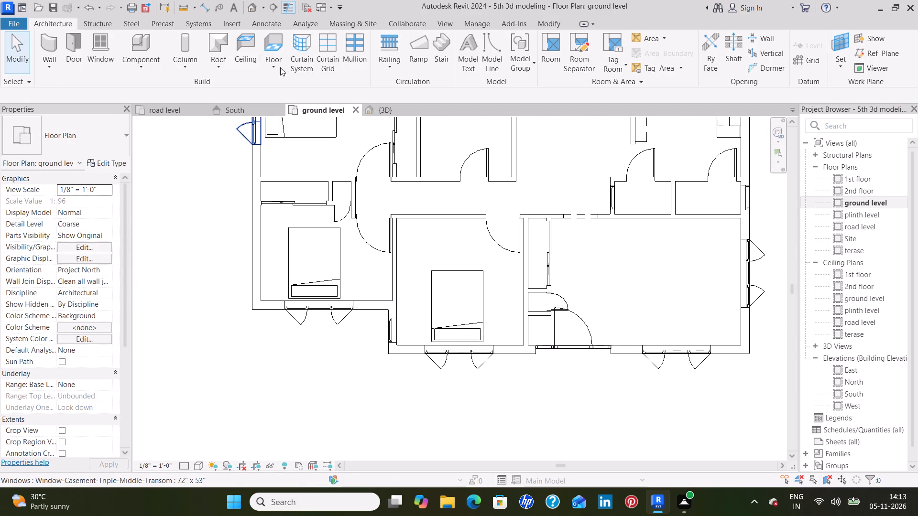
click(143, 43)
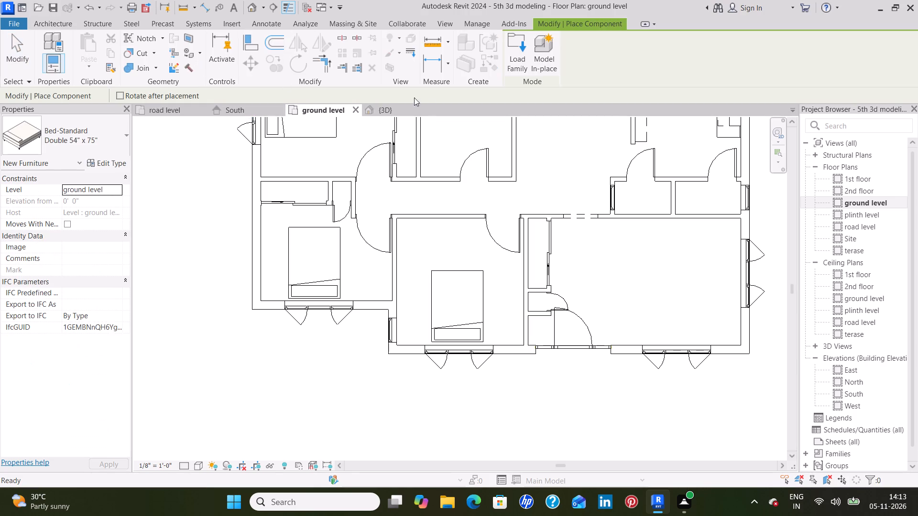
click(514, 62)
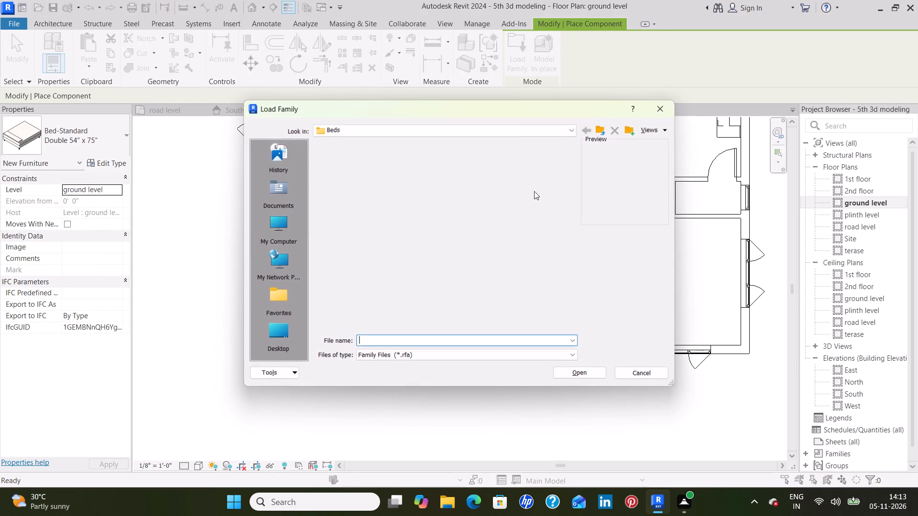
click(600, 125)
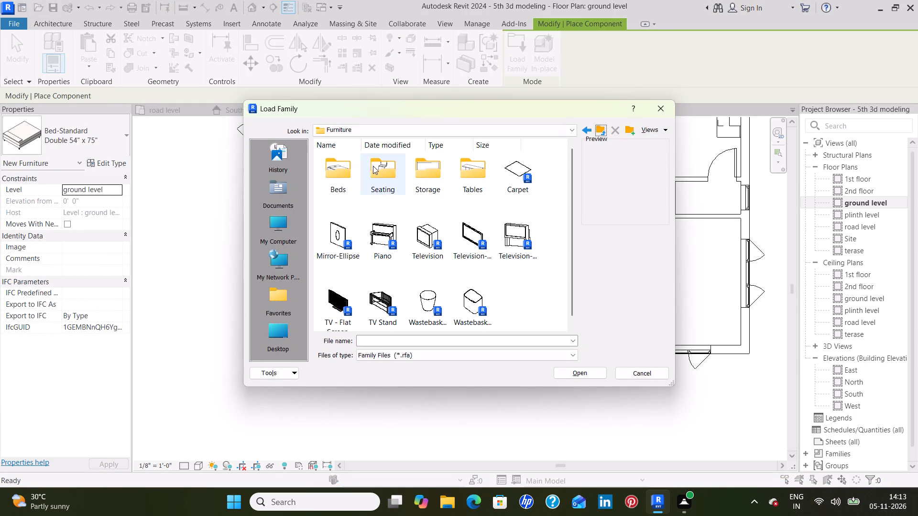
double_click(375, 166)
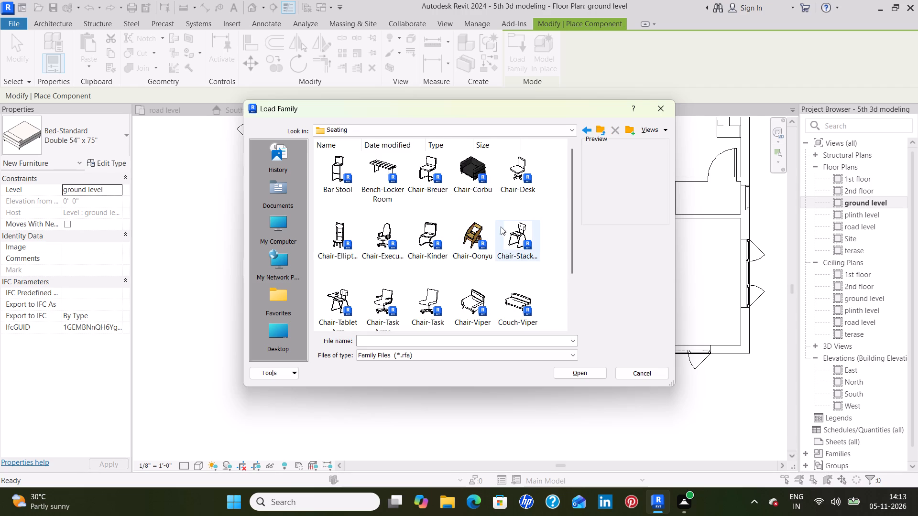
scroll(479, 266, down, 1)
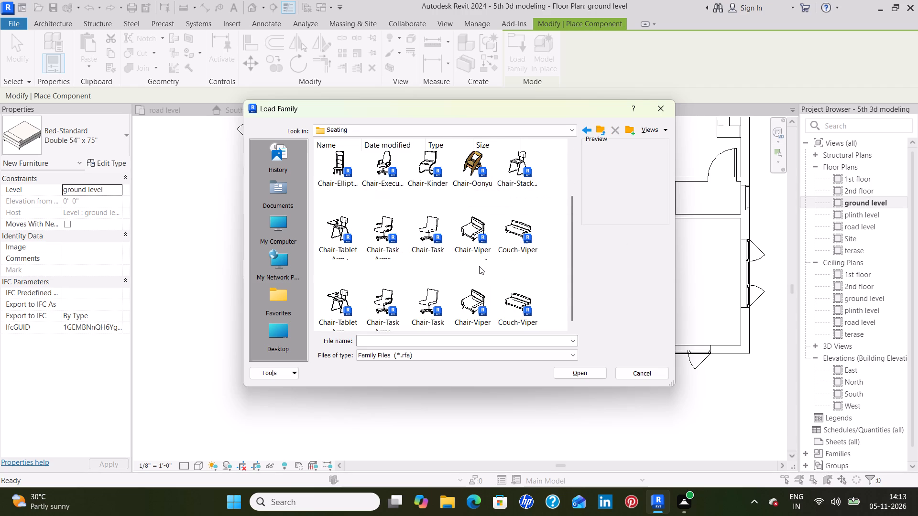
scroll(479, 266, down, 1)
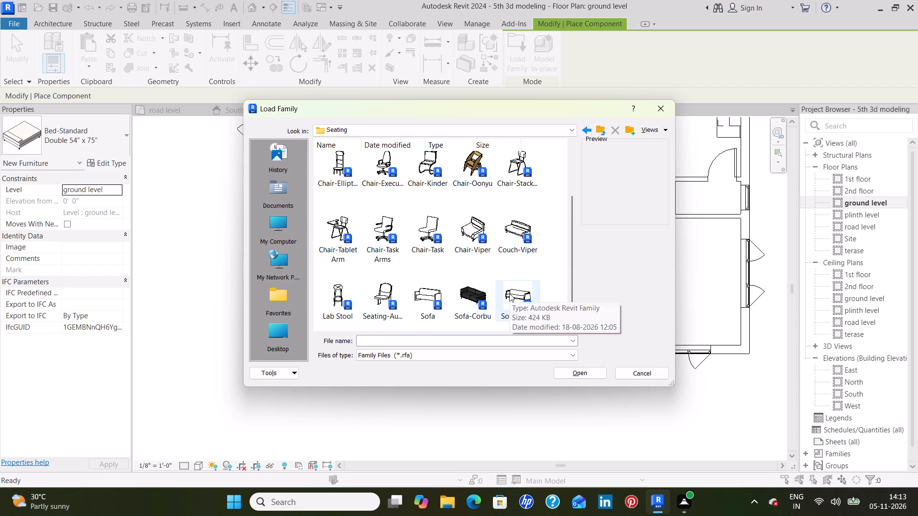
click(434, 290)
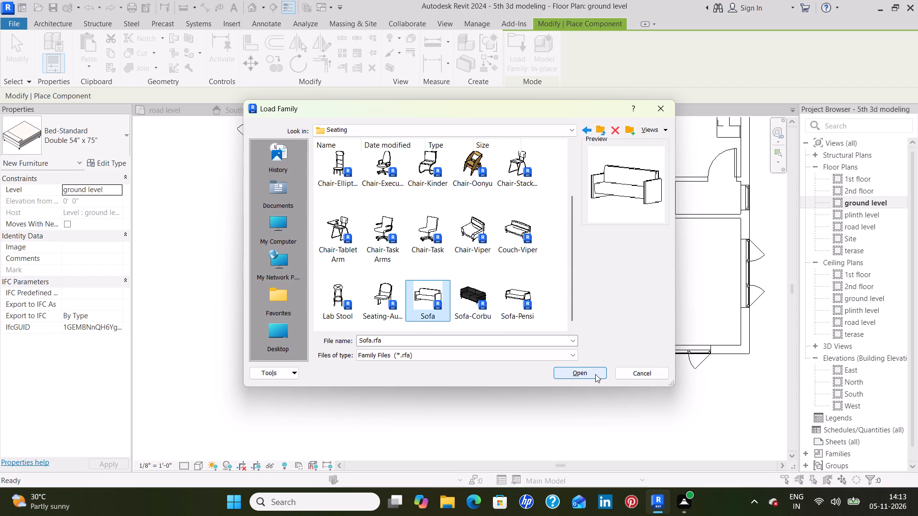
click(595, 374)
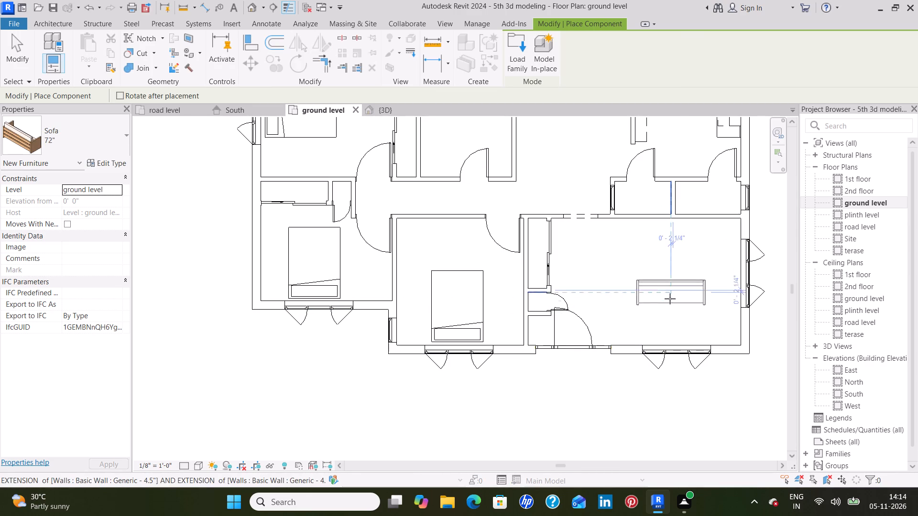
Place a 72" sofa in the bottom-right room, its back to the bottom window, about 2' 0" from the outer wall's centreline.
key(space)
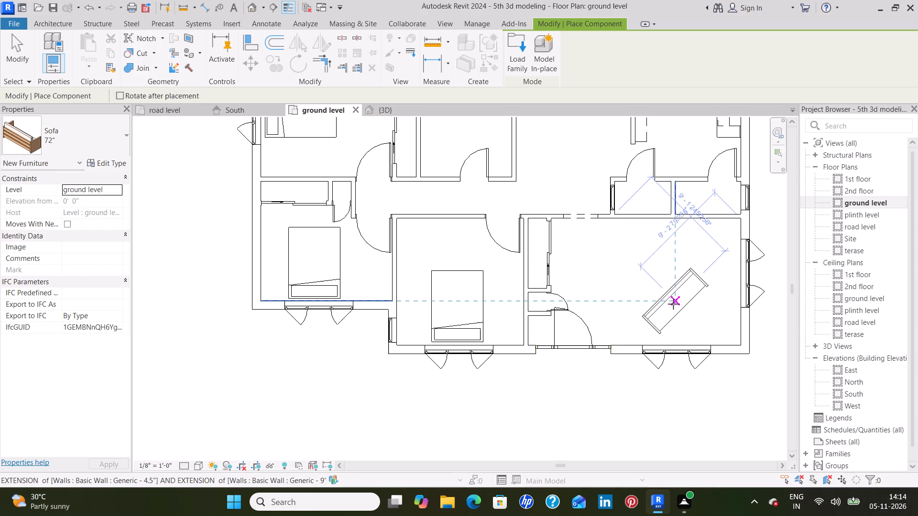
key(space)
key(space)
key(space)
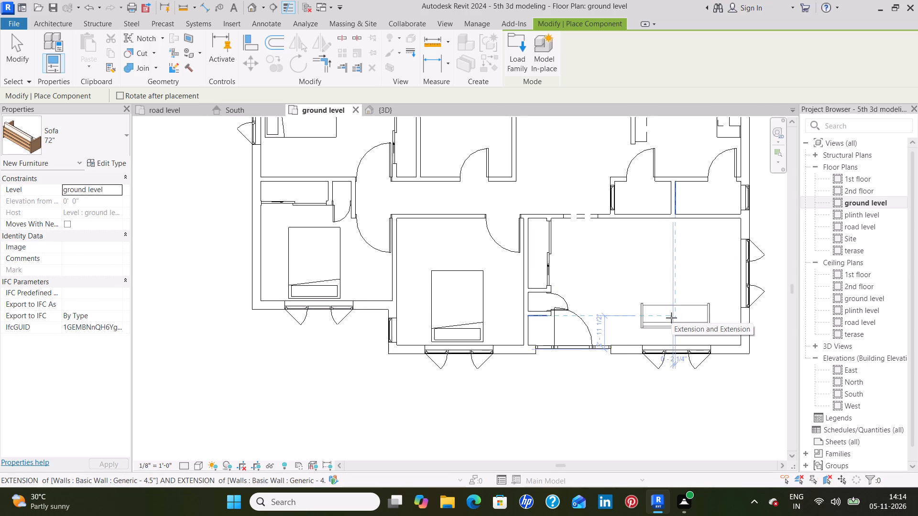
middle_drag(671, 318, 667, 301)
scroll(667, 301, up, 3)
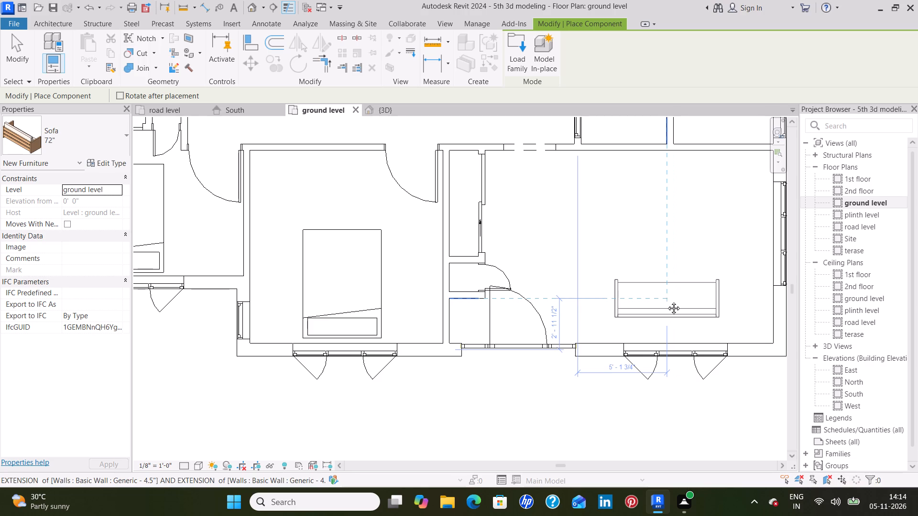
middle_drag(667, 301, 630, 322)
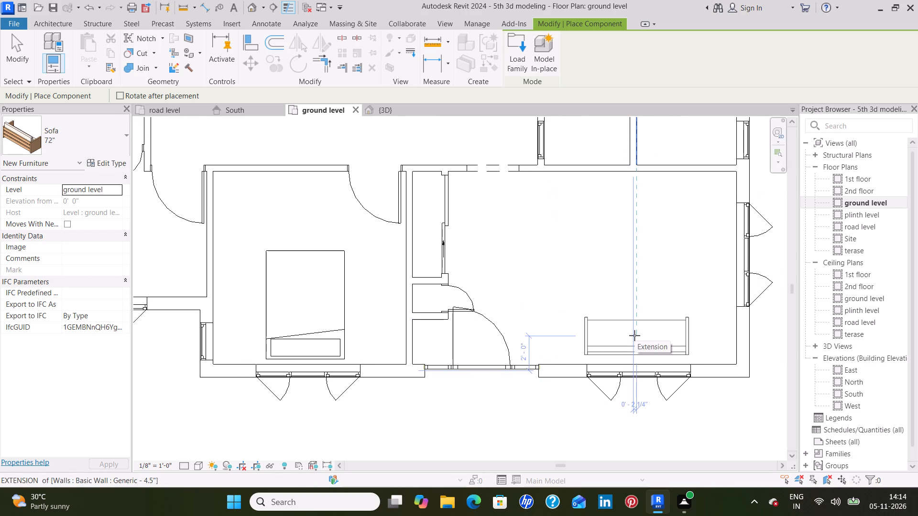
click(634, 335)
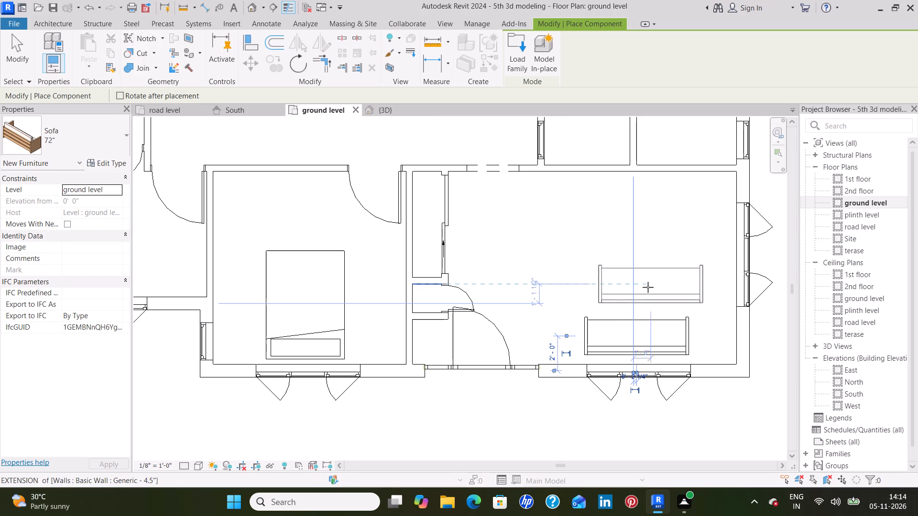
Place a second 72" sofa with its back to the same room's right-hand window, about 2' 0" from the outer wall's centreline.
key(space)
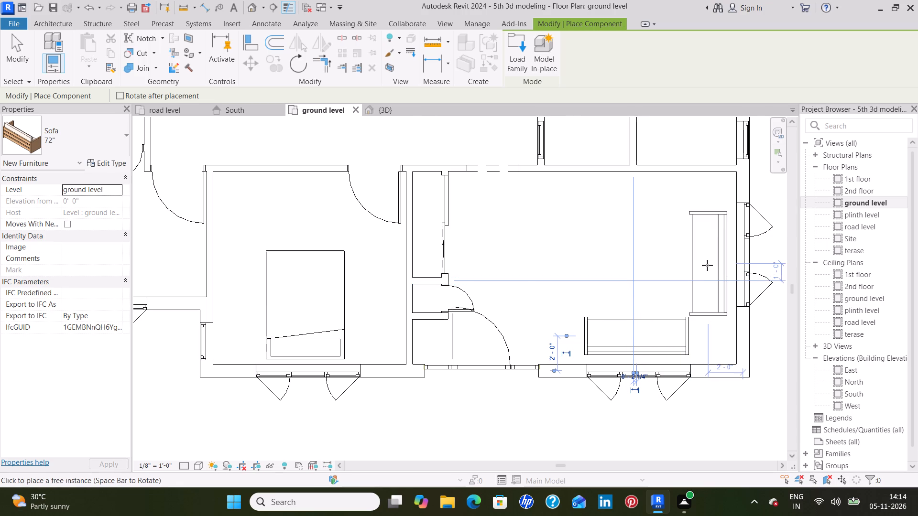
click(707, 265)
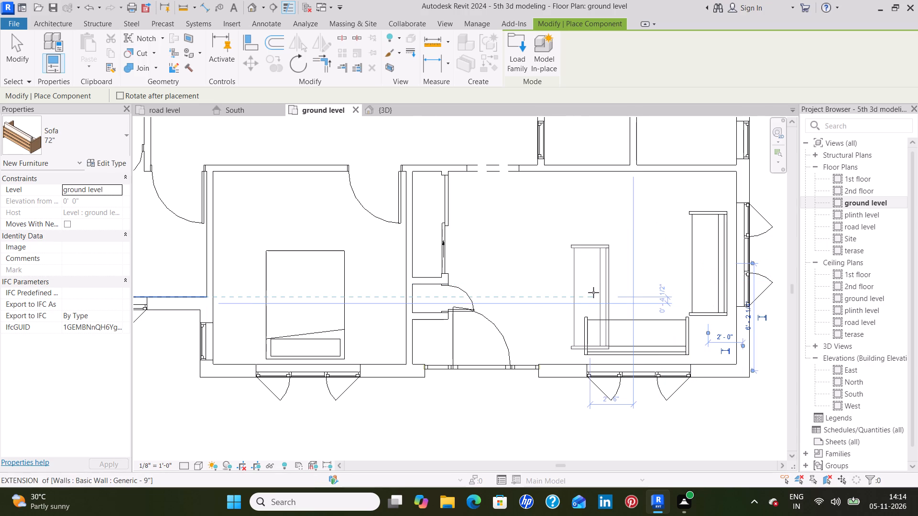
key(Escape)
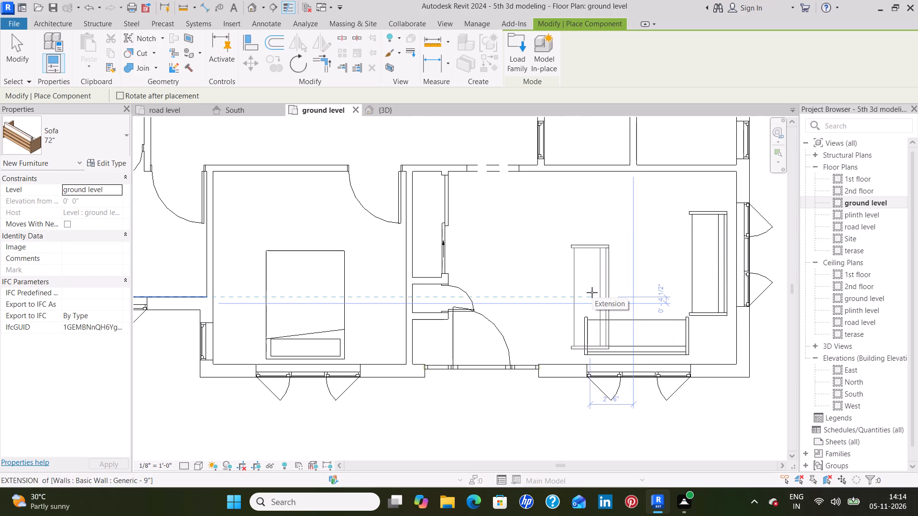
Place a third 72" sofa facing and aligned with the second one, about 7' 0 1/2" from the closet wall on the left.
key(space)
key(space)
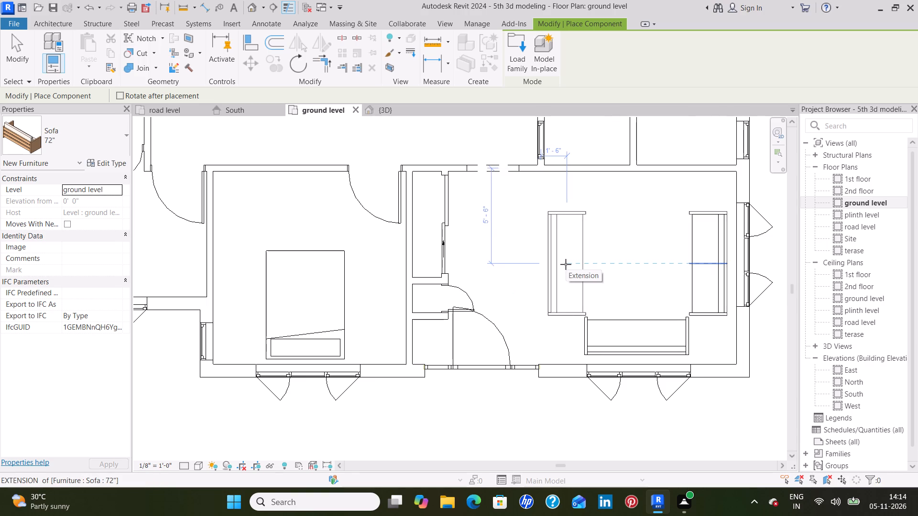
click(566, 264)
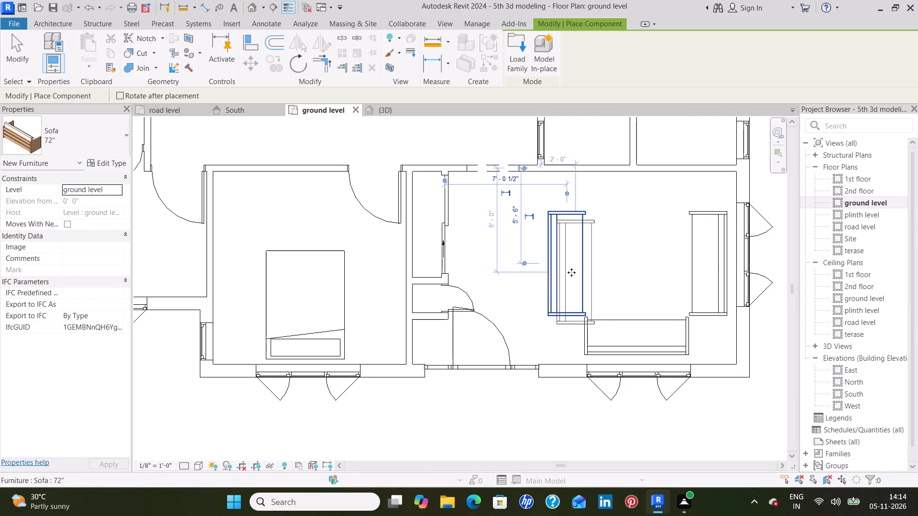
key(Escape)
key(Escape)
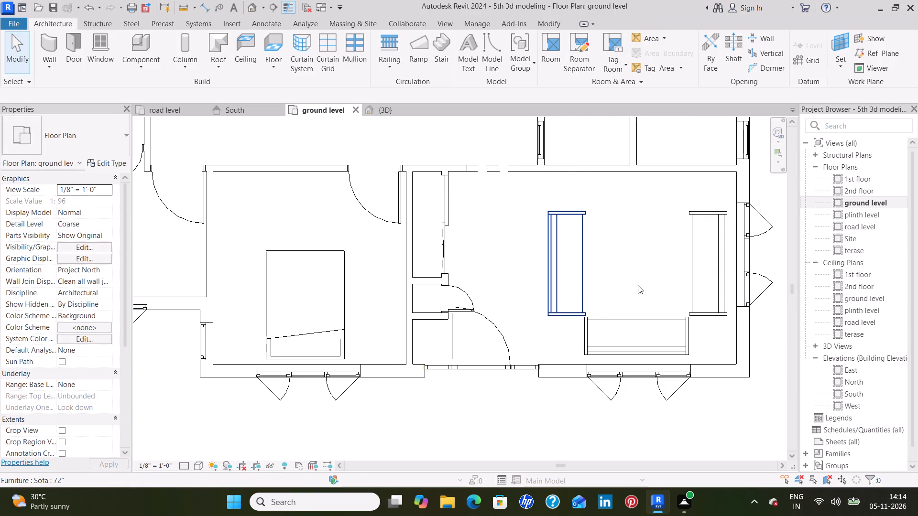
Look through the furniture families in the library's Seating folder for another component to load.
scroll(644, 278, down, 1)
middle_drag(641, 278, 620, 291)
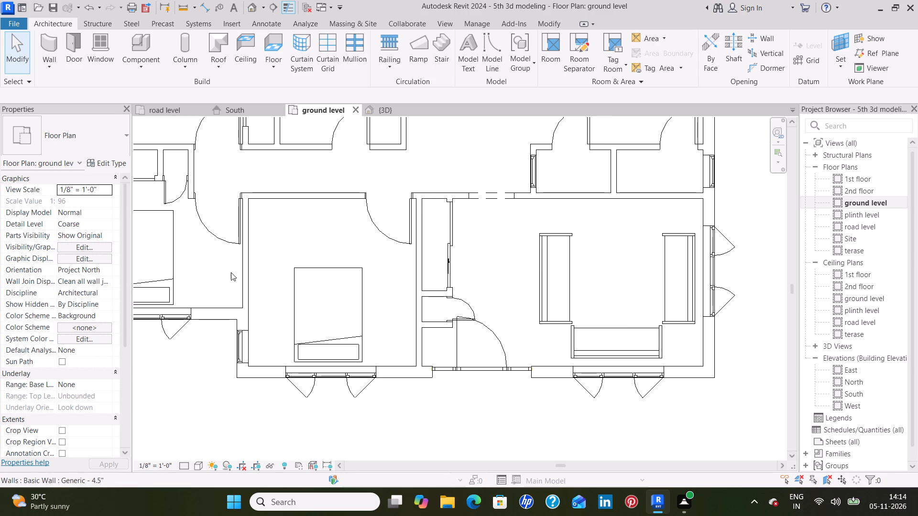
click(134, 46)
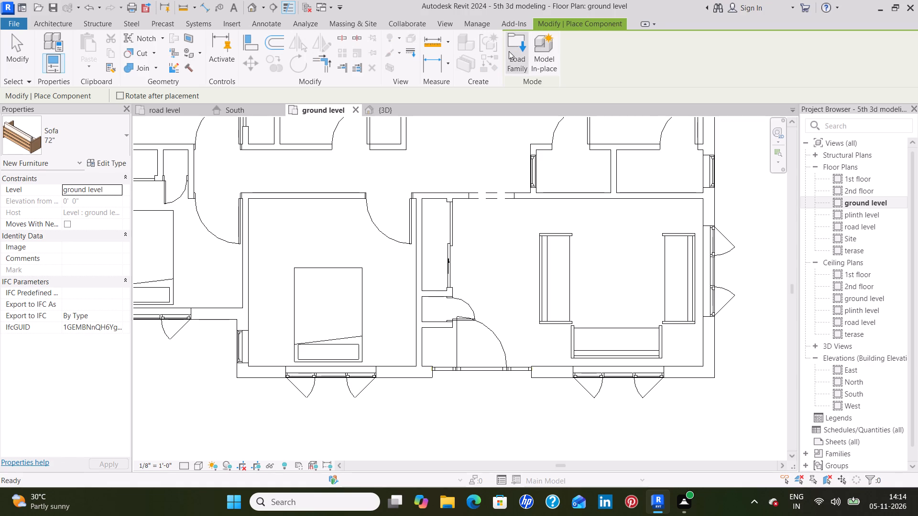
click(516, 53)
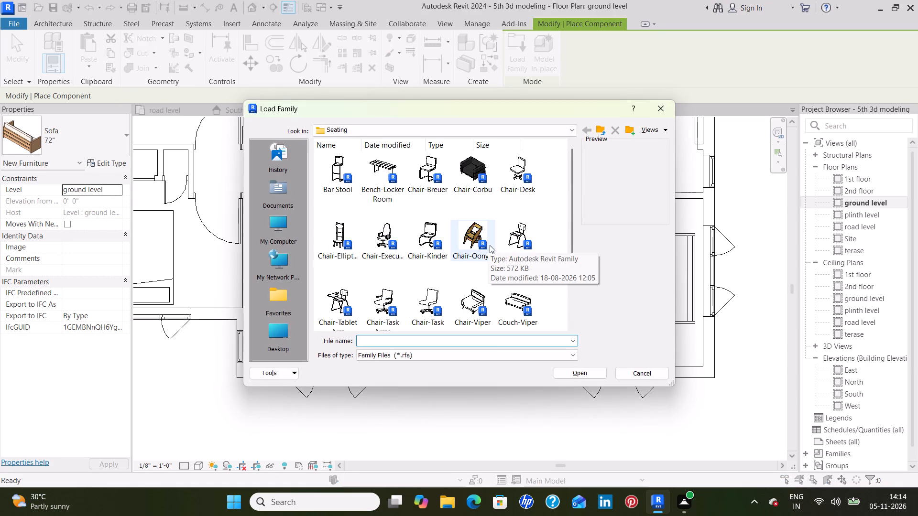
scroll(411, 250, down, 4)
scroll(408, 251, up, 3)
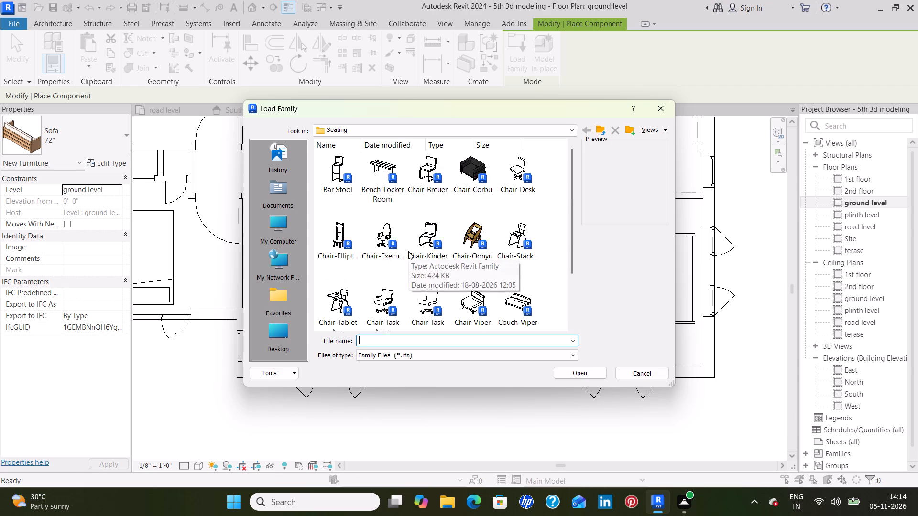
scroll(408, 251, down, 3)
scroll(409, 251, up, 3)
scroll(489, 237, down, 3)
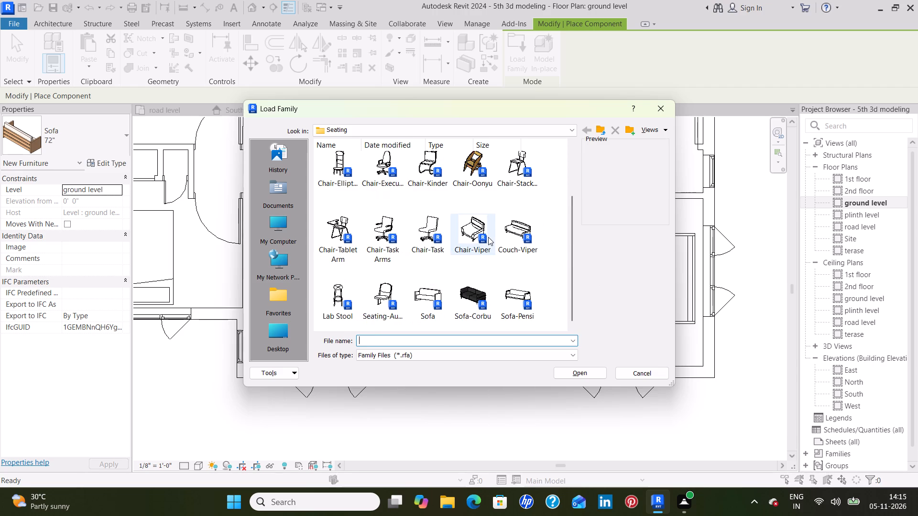
scroll(488, 237, down, 1)
Load the Table-Coffee Rectangular family from the Furniture library's Tables folder for component placement.
click(600, 131)
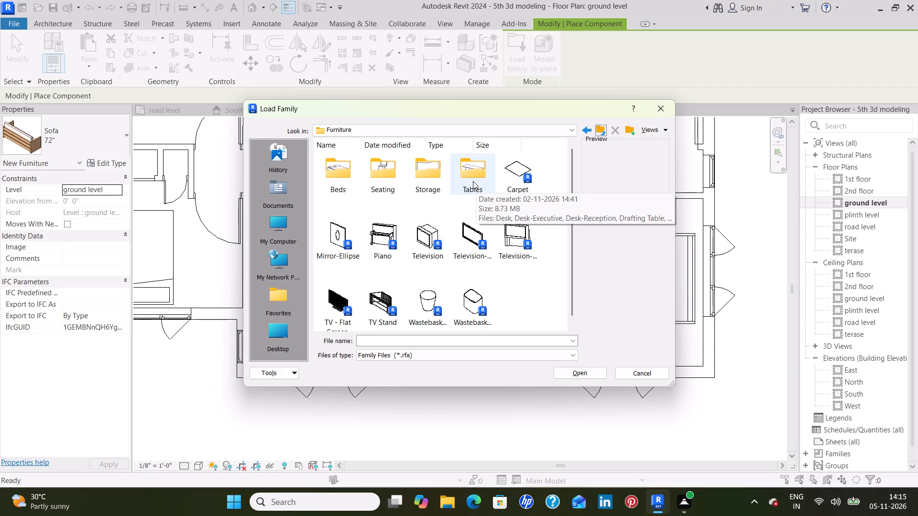
double_click(473, 181)
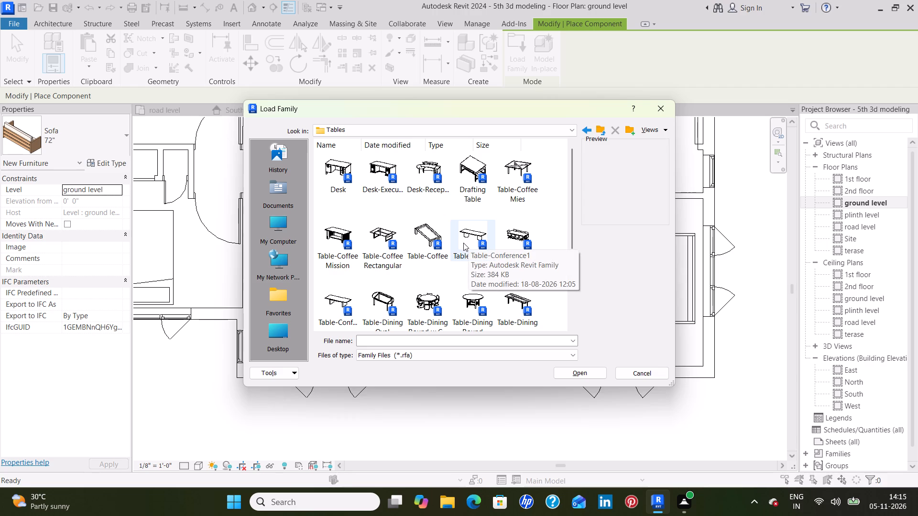
scroll(463, 243, down, 1)
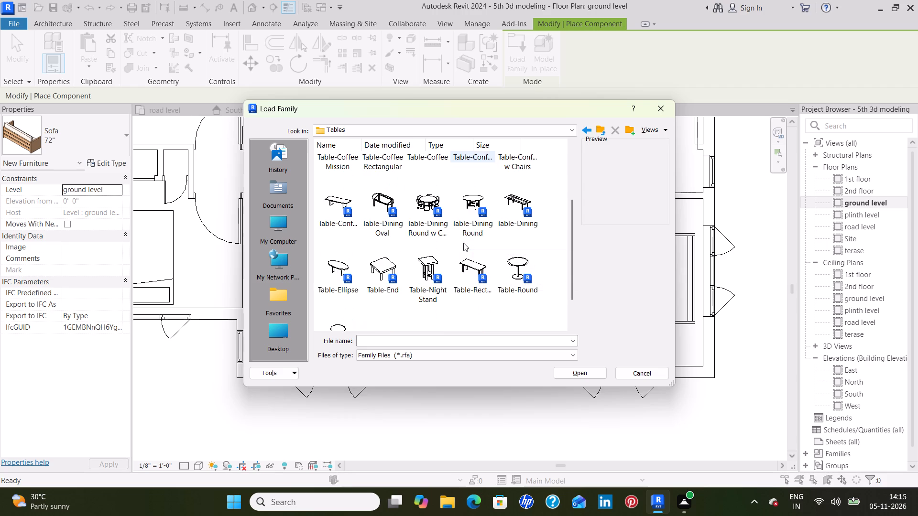
scroll(463, 243, down, 1)
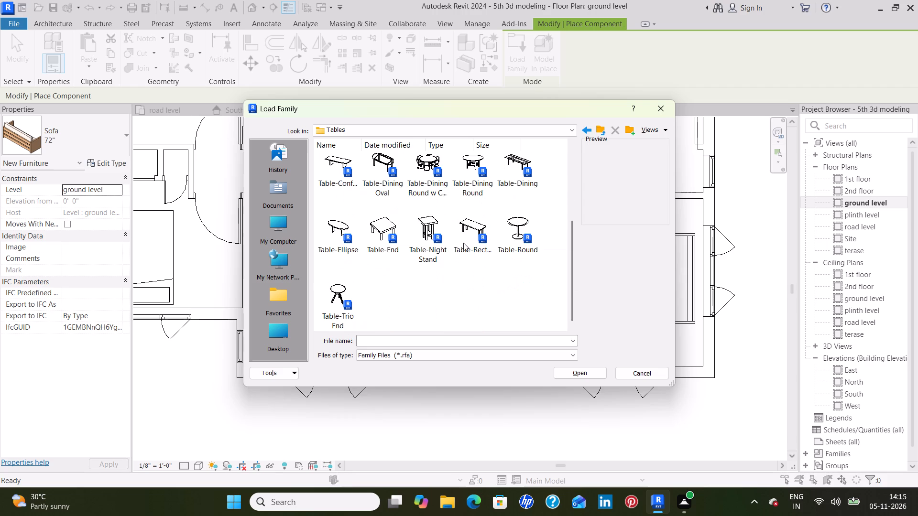
click(462, 158)
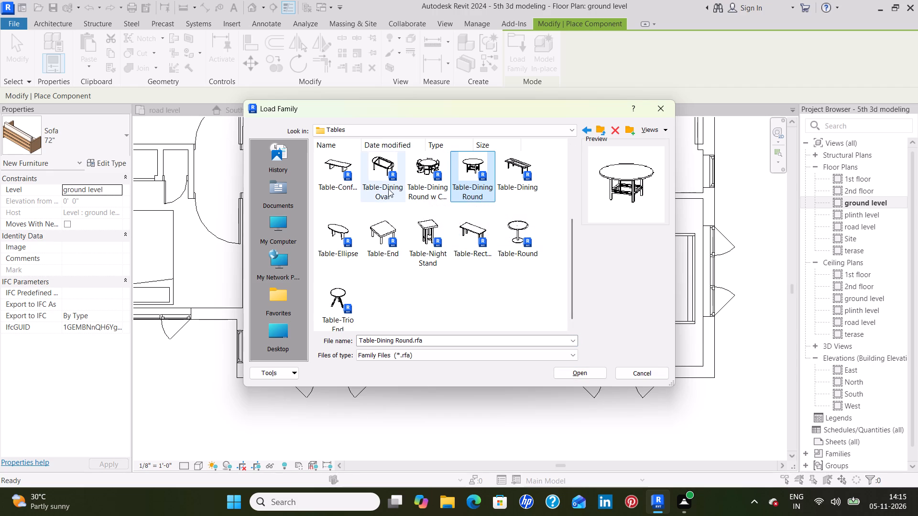
click(381, 160)
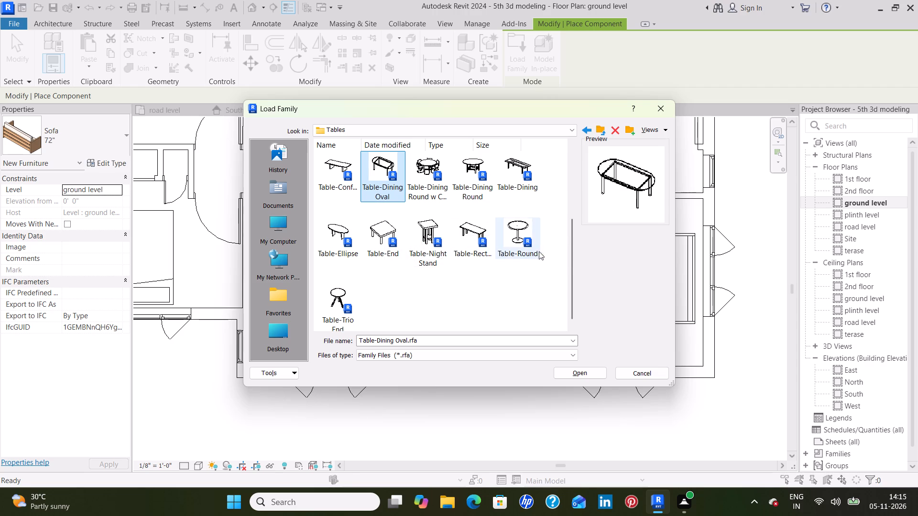
scroll(495, 274, down, 1)
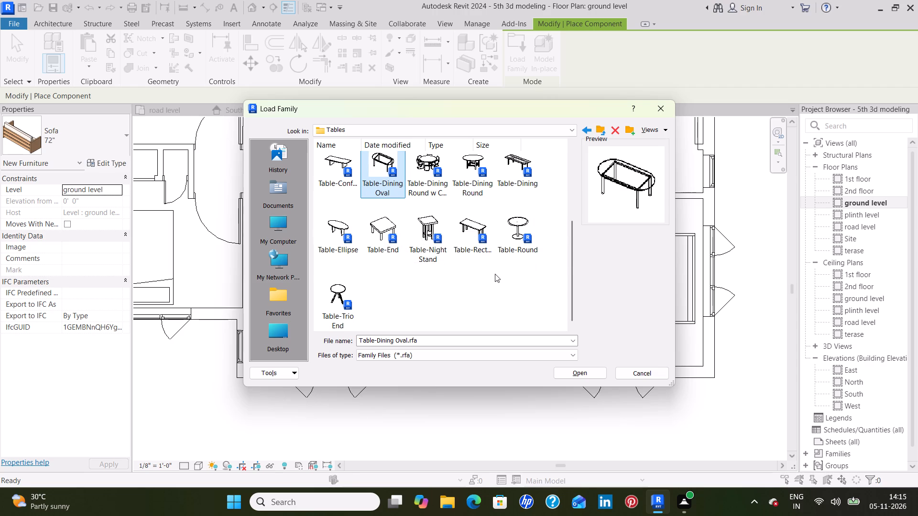
scroll(495, 274, up, 3)
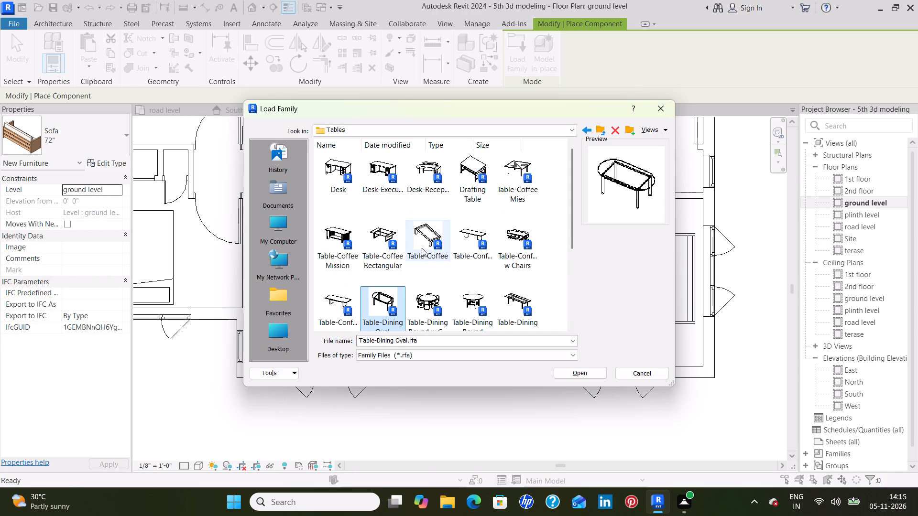
click(384, 238)
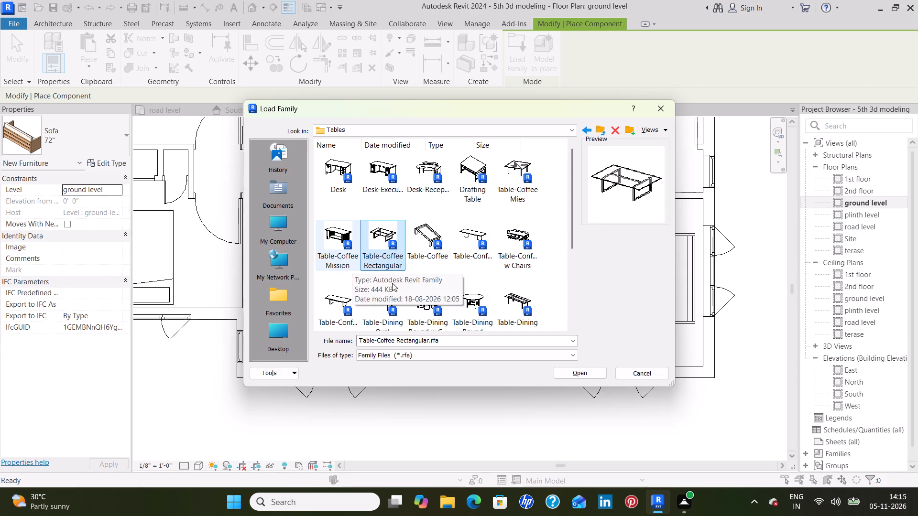
click(585, 376)
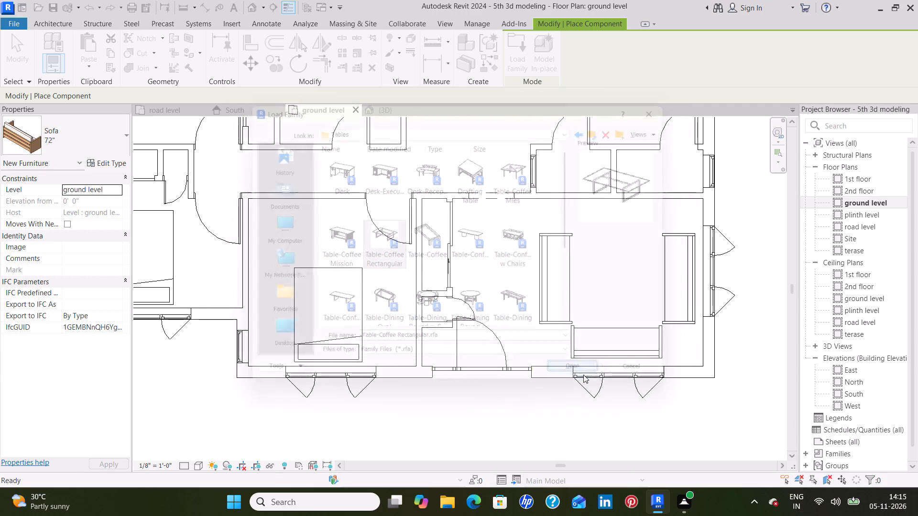
Place a 48" x 30" coffee table between the three sofas, about 4' 1 1/2" from the right outer wall's centreline.
click(615, 288)
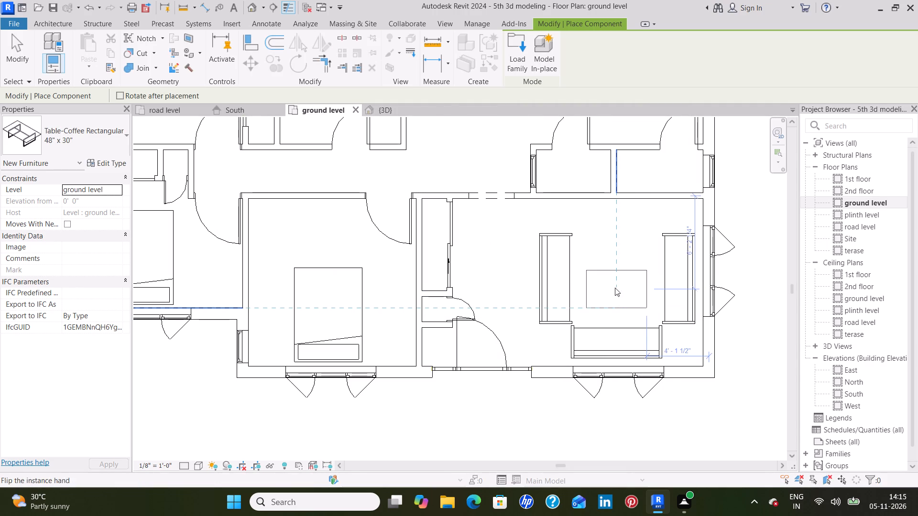
key(Escape)
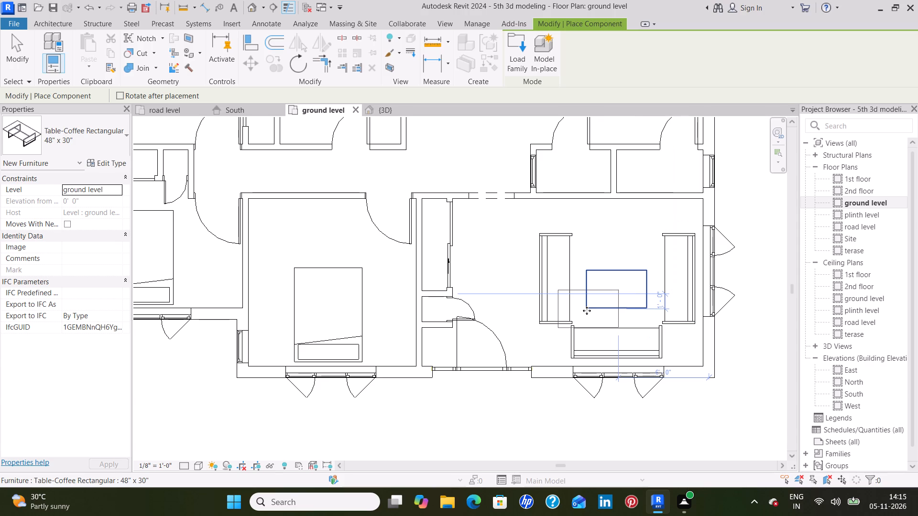
key(Escape)
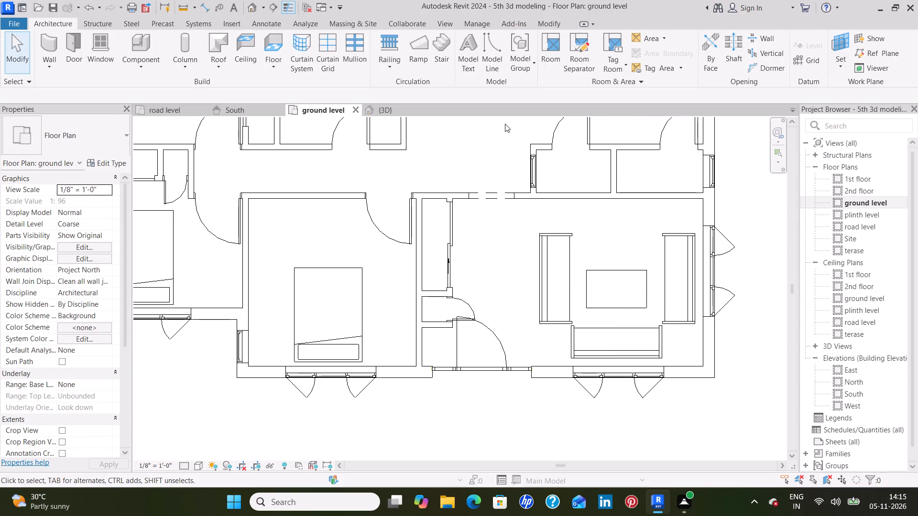
Load the TV - Flat Screen family from the Furniture library for component placement.
click(141, 45)
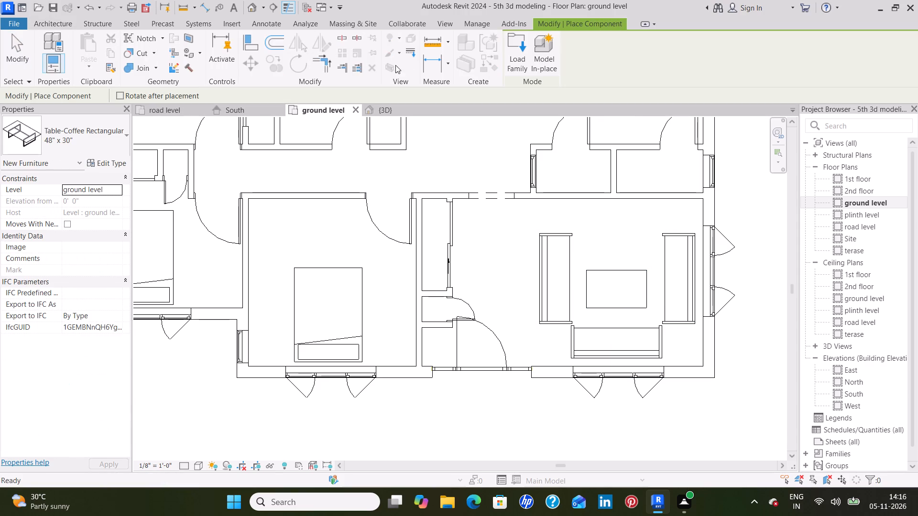
click(520, 58)
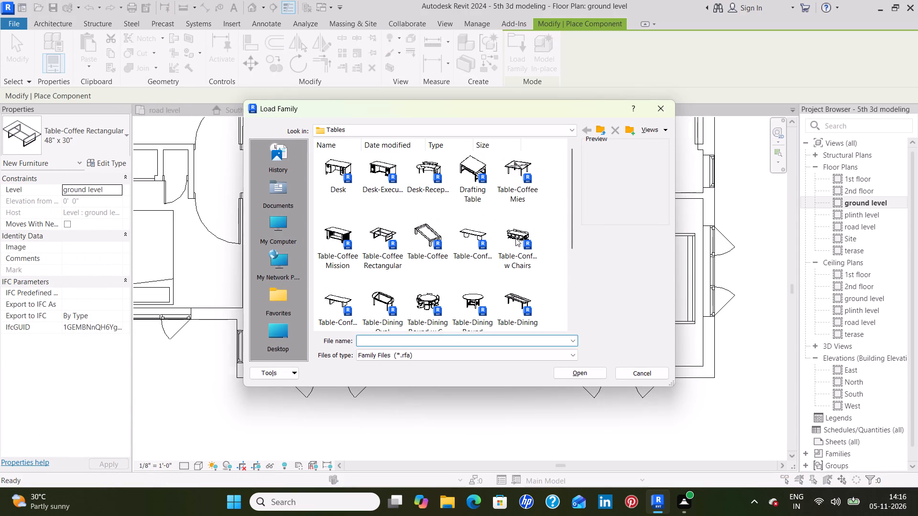
click(600, 129)
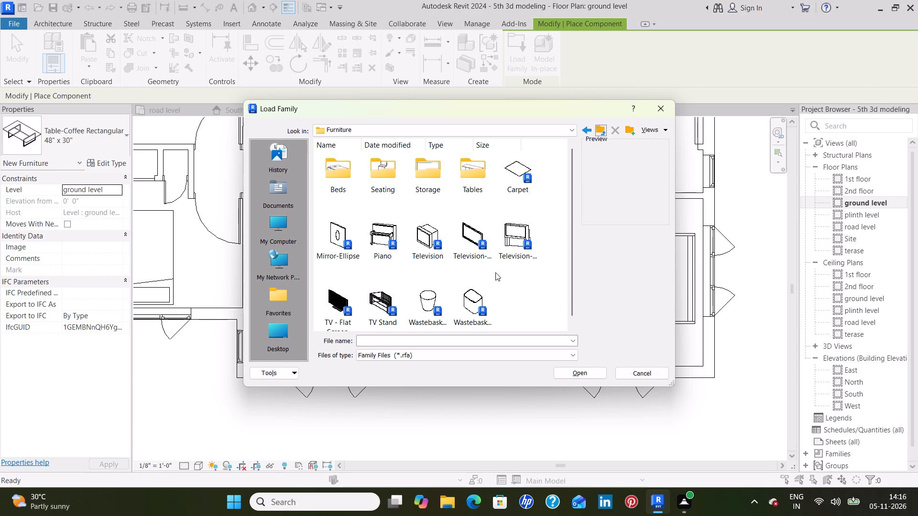
click(335, 300)
click(564, 375)
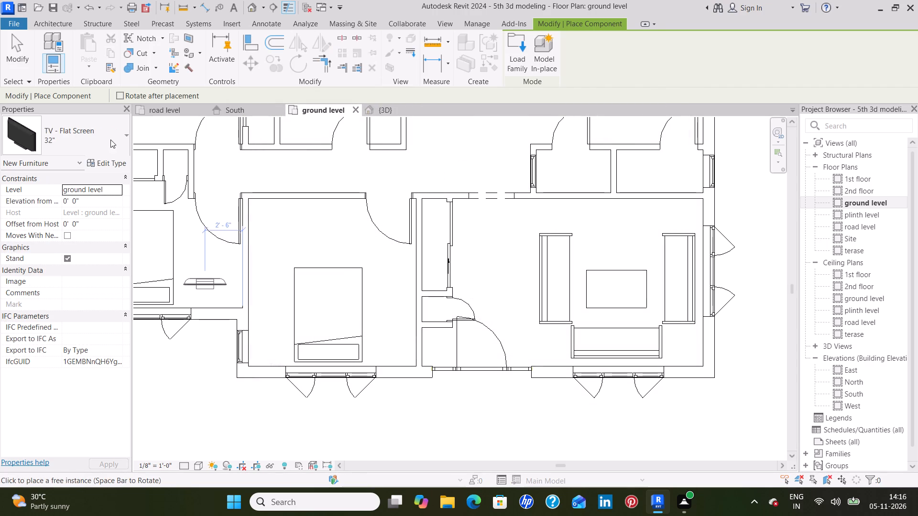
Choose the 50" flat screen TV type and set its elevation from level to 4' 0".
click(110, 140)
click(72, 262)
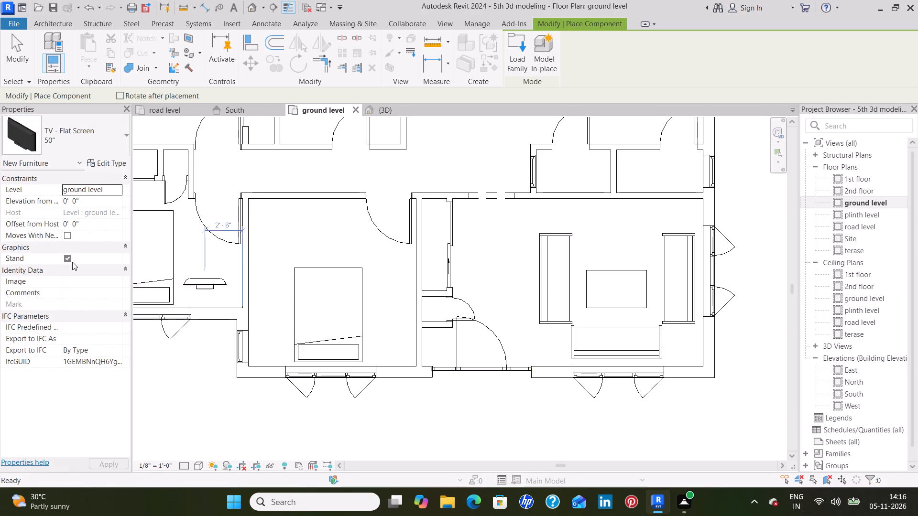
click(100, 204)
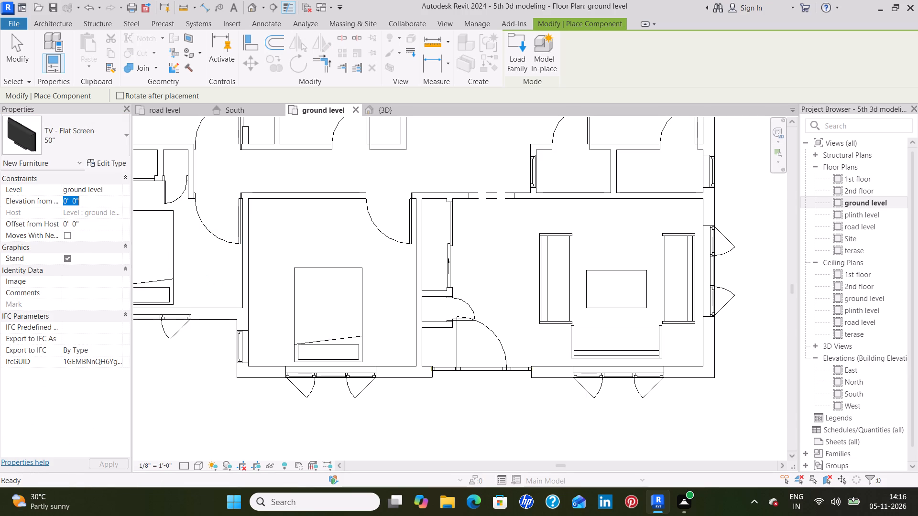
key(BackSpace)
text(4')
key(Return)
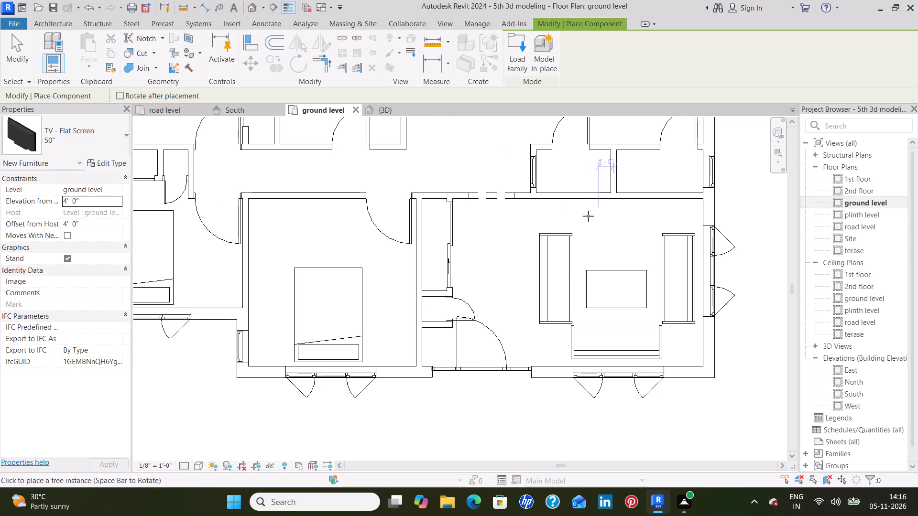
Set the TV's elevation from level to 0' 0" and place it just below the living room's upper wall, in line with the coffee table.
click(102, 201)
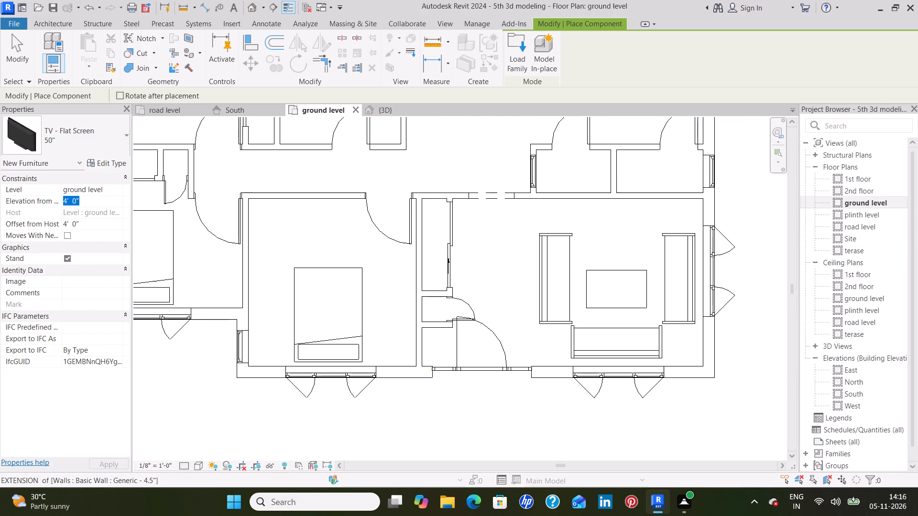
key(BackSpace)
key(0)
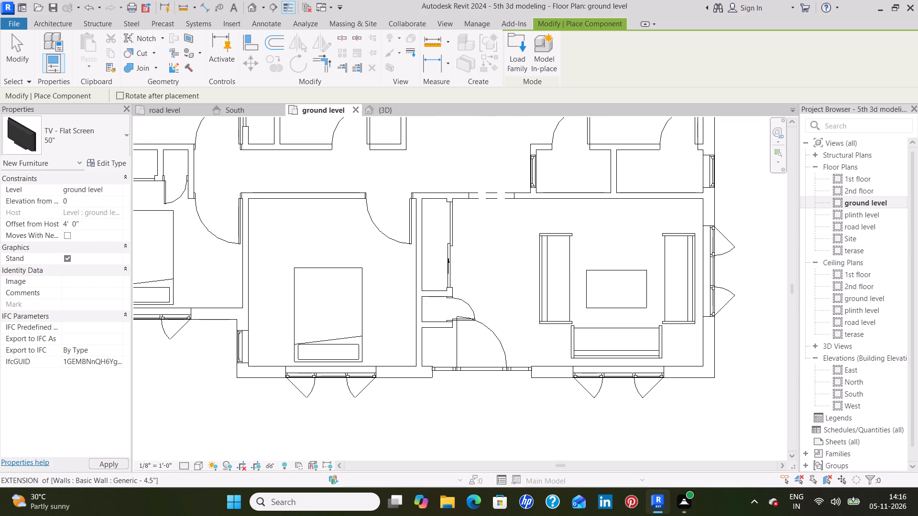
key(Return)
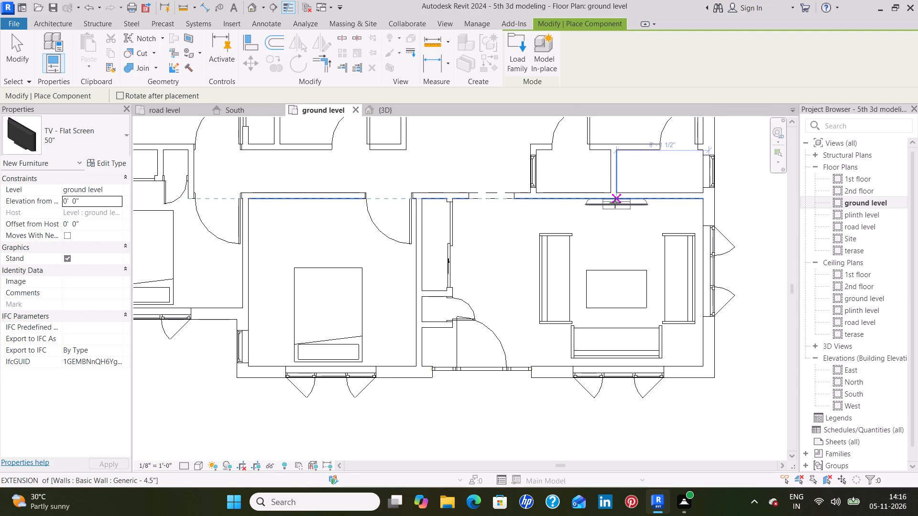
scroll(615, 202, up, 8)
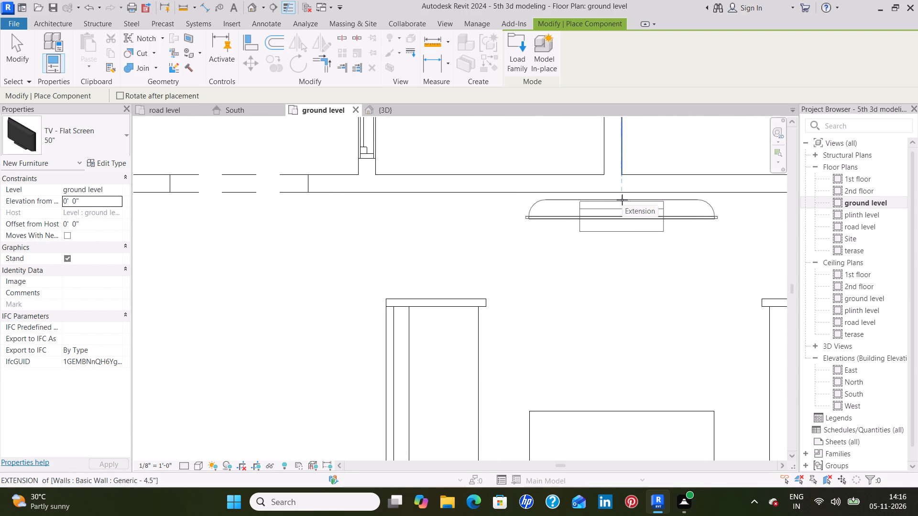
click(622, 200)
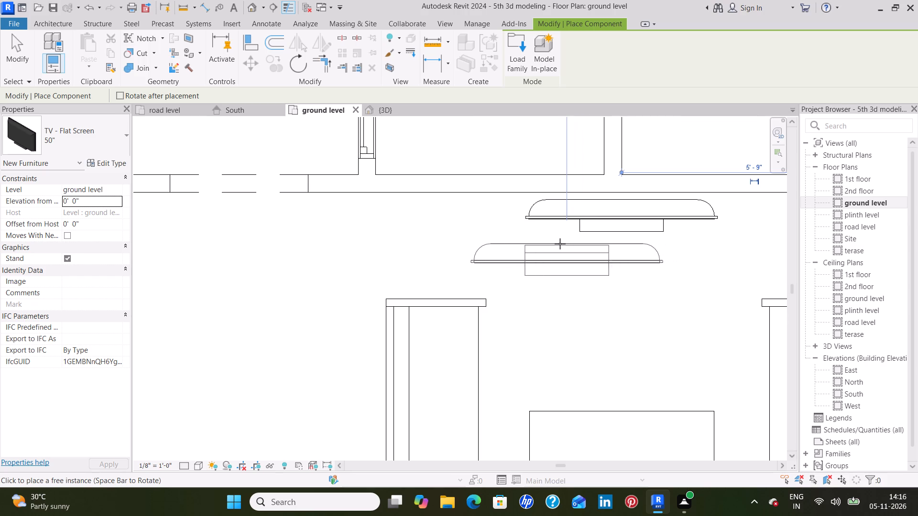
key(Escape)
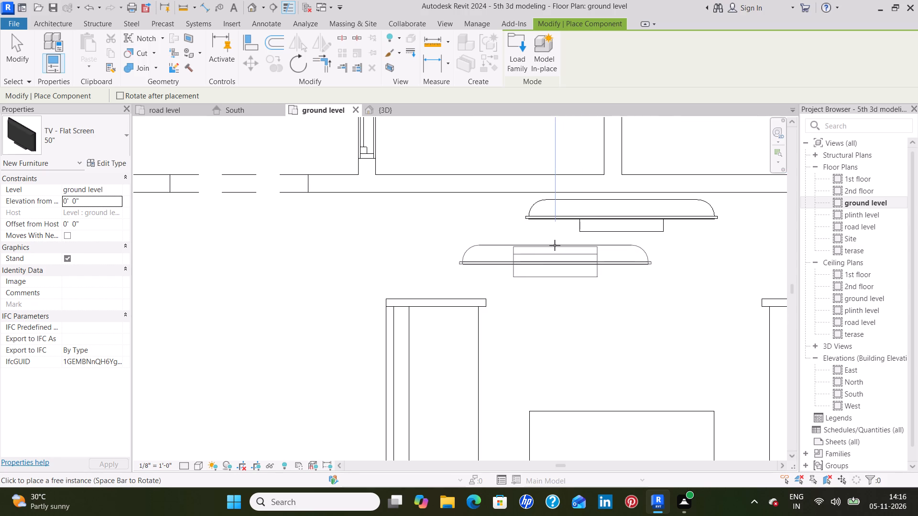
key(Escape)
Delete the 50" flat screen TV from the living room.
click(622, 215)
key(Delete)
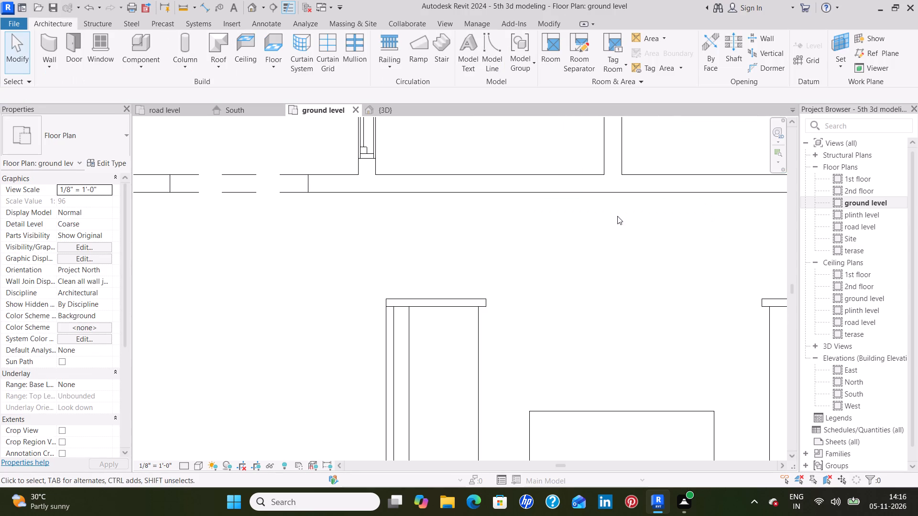
Load the Television-Plasma family from the Furniture library and place the 42" TV against the living room's upper wall, above the coffee table.
click(128, 50)
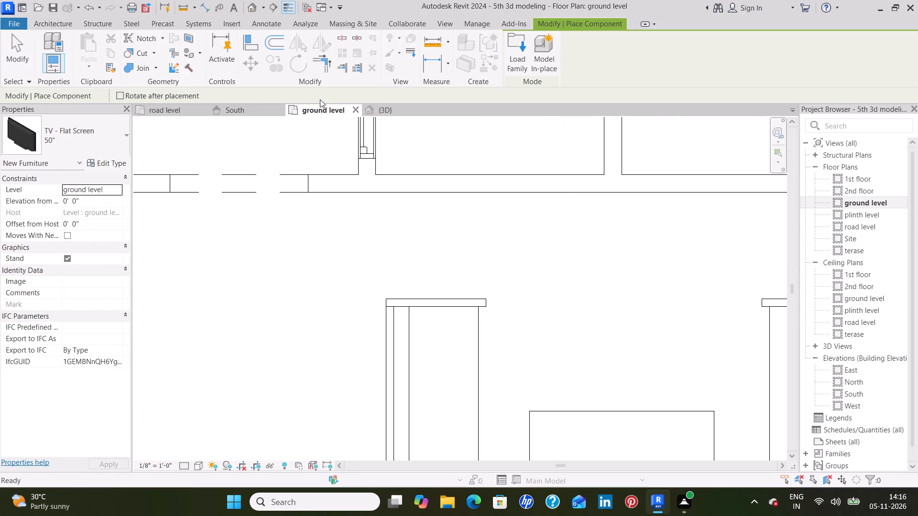
click(512, 59)
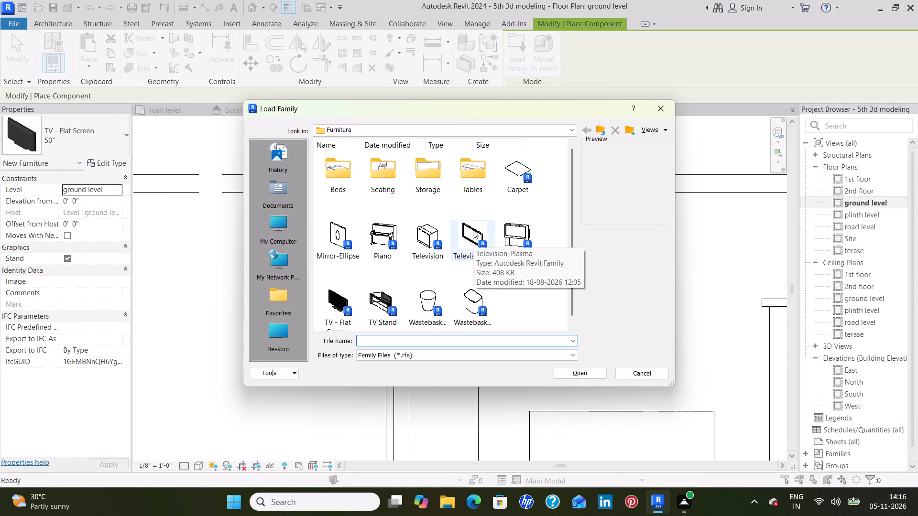
click(473, 230)
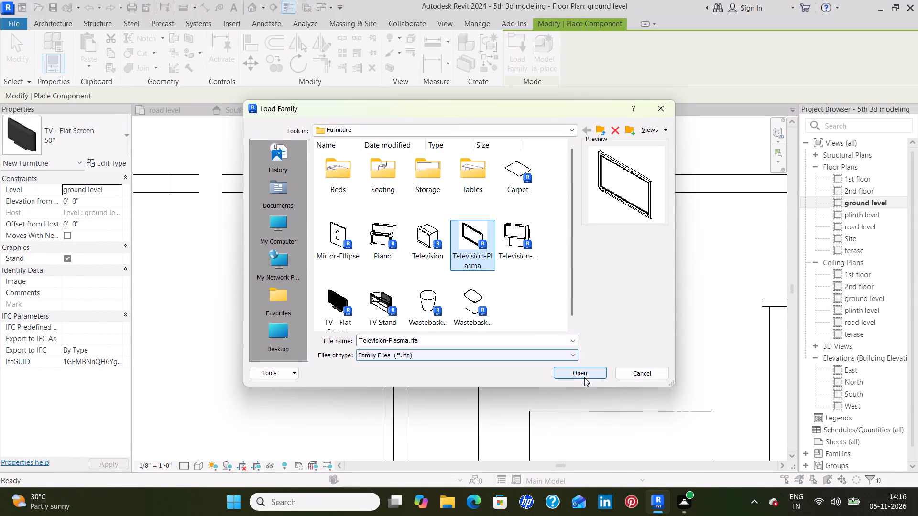
click(585, 379)
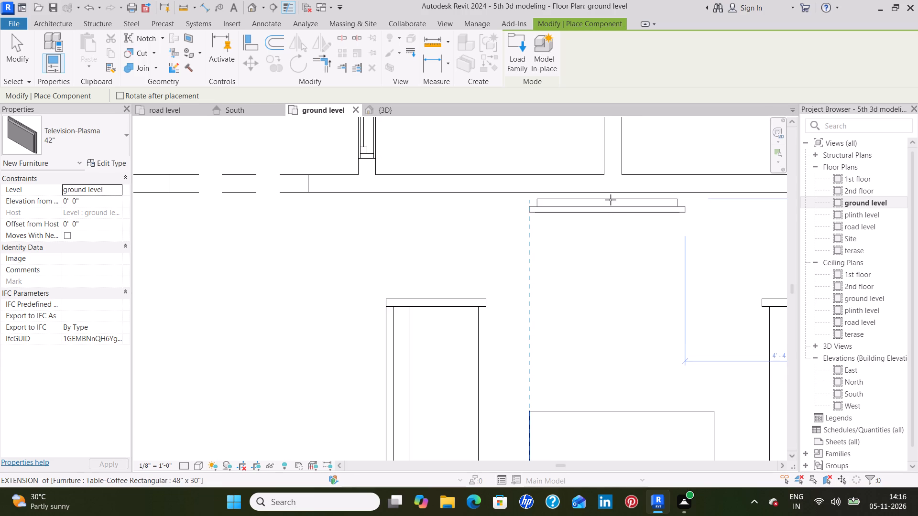
scroll(609, 201, up, 4)
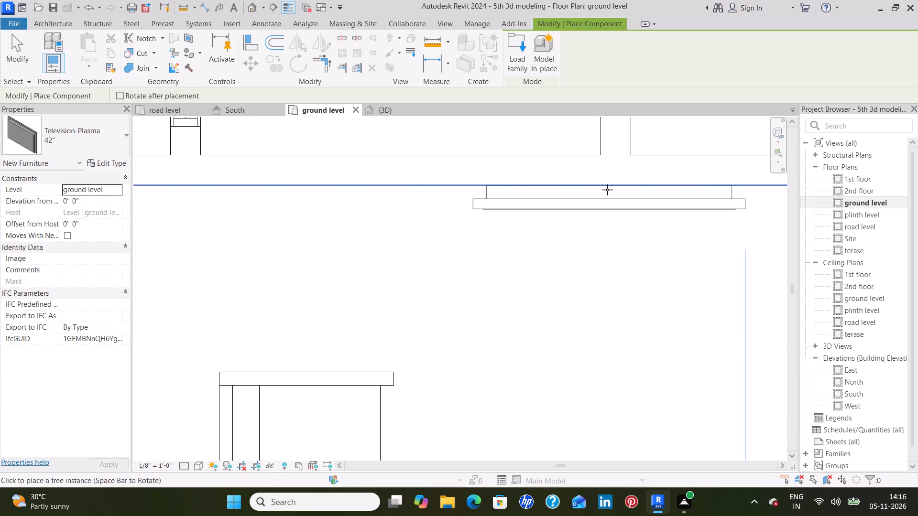
click(607, 190)
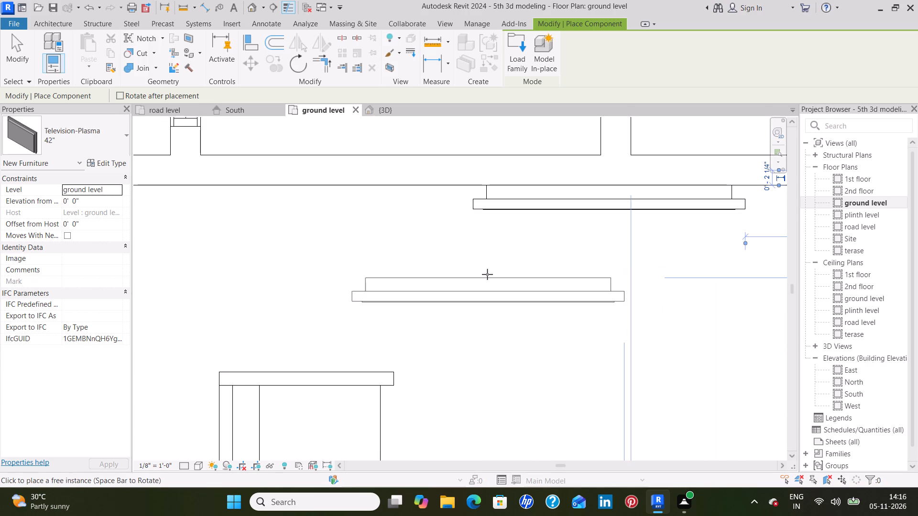
key(Escape)
key(Escape)
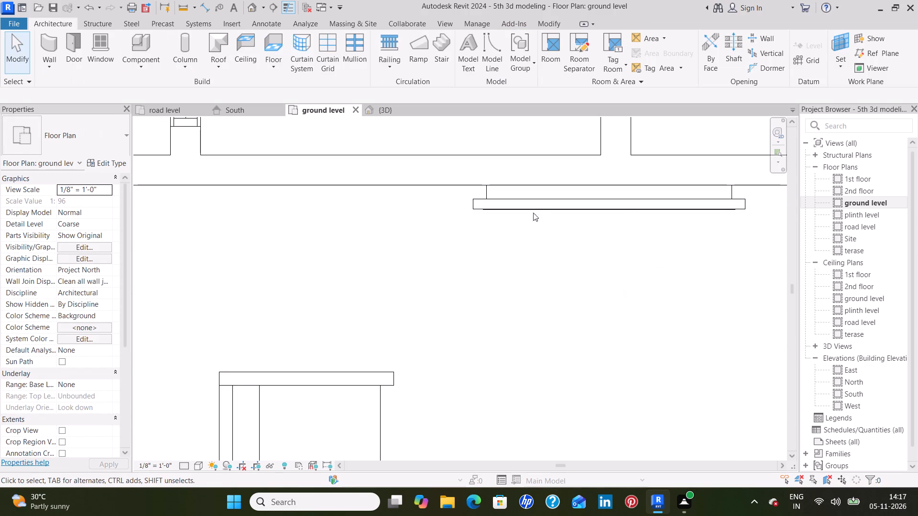
Set the plasma TV's elevation from level to 3' 6".
click(538, 205)
click(89, 200)
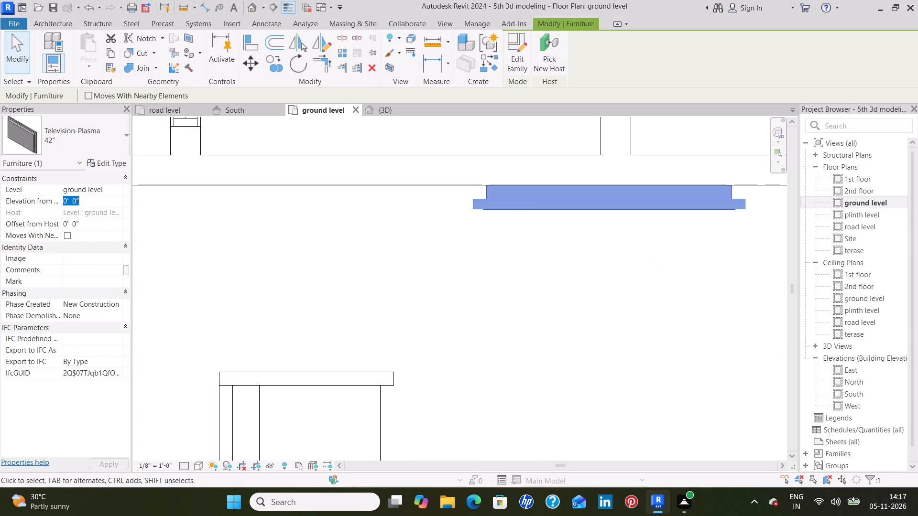
key(BackSpace)
key(4)
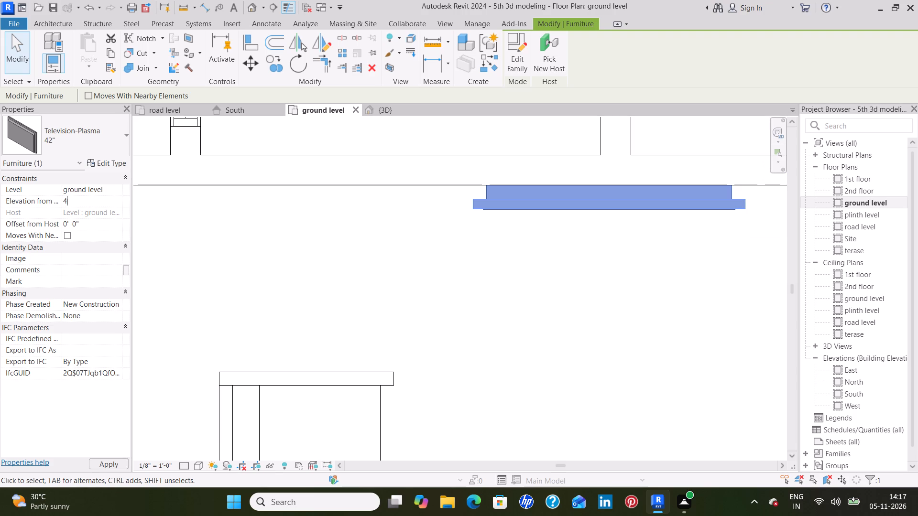
key(BackSpace)
key(3)
key(period)
key(BackSpace)
key(apostrophe)
key(5)
key(BackSpace)
text(6")
key(Return)
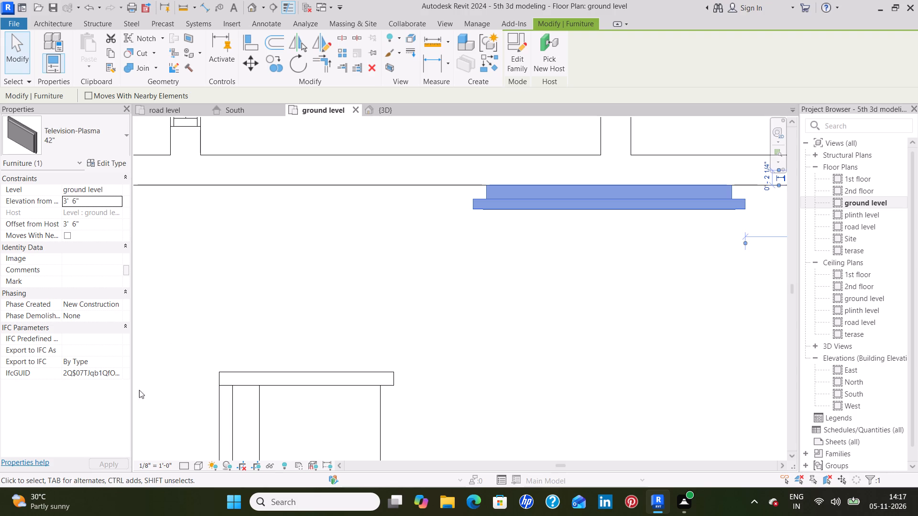
click(115, 466)
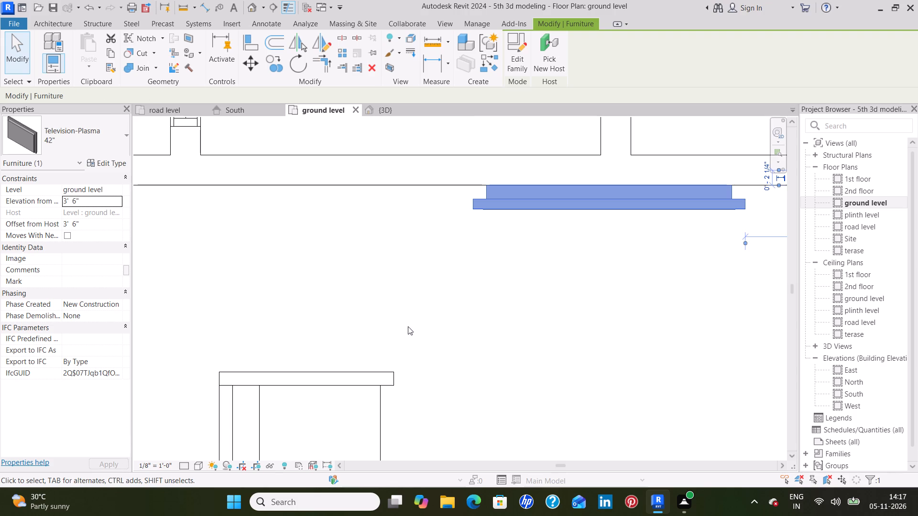
click(415, 326)
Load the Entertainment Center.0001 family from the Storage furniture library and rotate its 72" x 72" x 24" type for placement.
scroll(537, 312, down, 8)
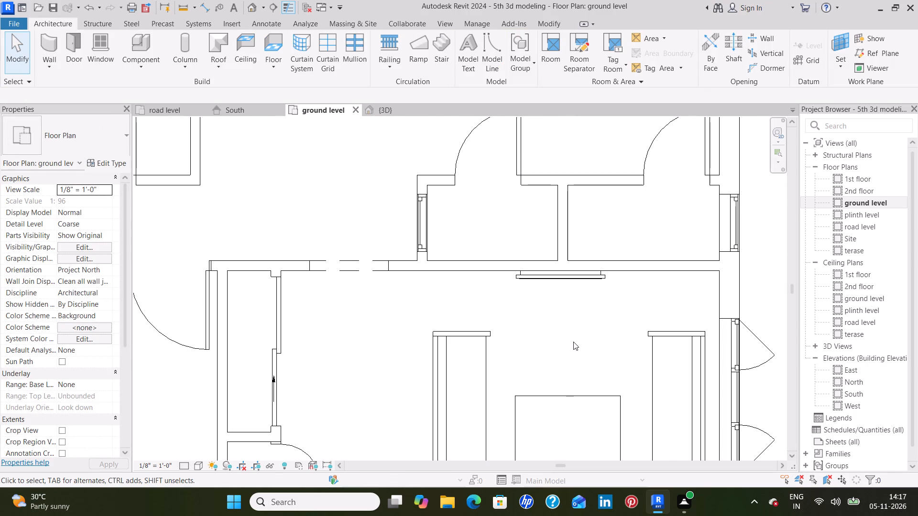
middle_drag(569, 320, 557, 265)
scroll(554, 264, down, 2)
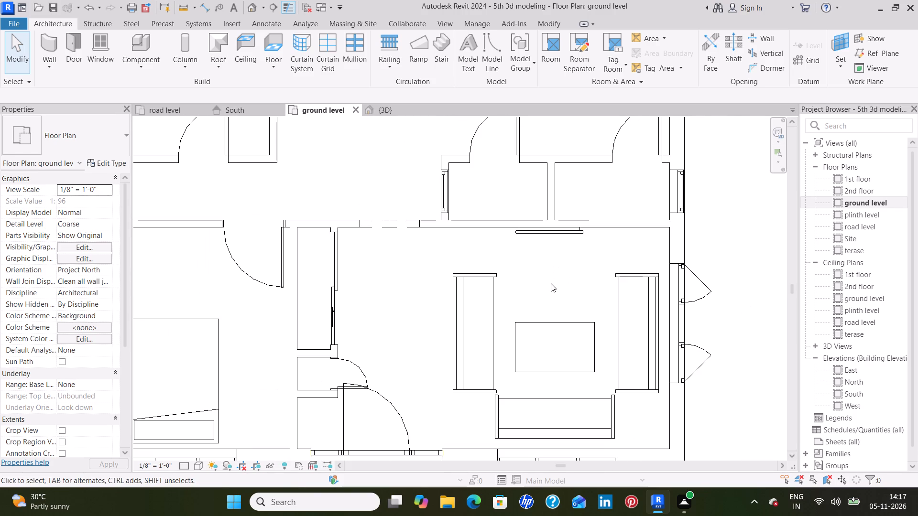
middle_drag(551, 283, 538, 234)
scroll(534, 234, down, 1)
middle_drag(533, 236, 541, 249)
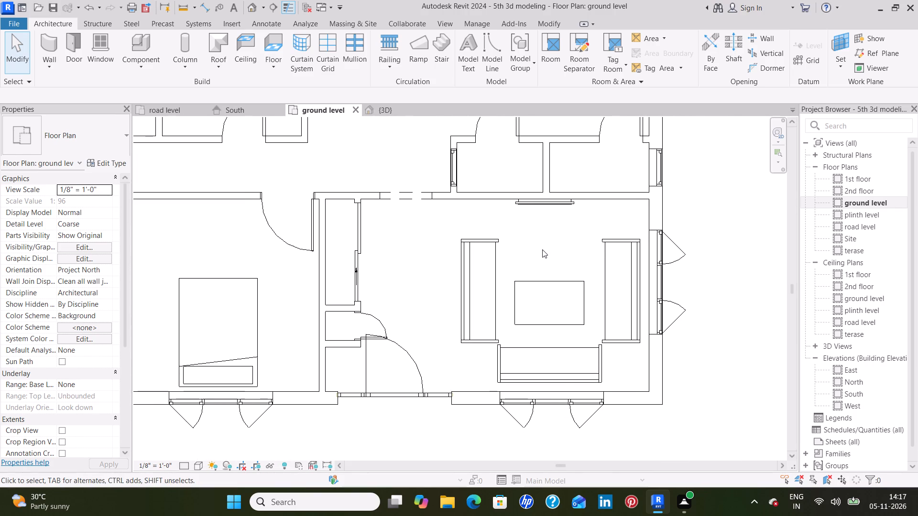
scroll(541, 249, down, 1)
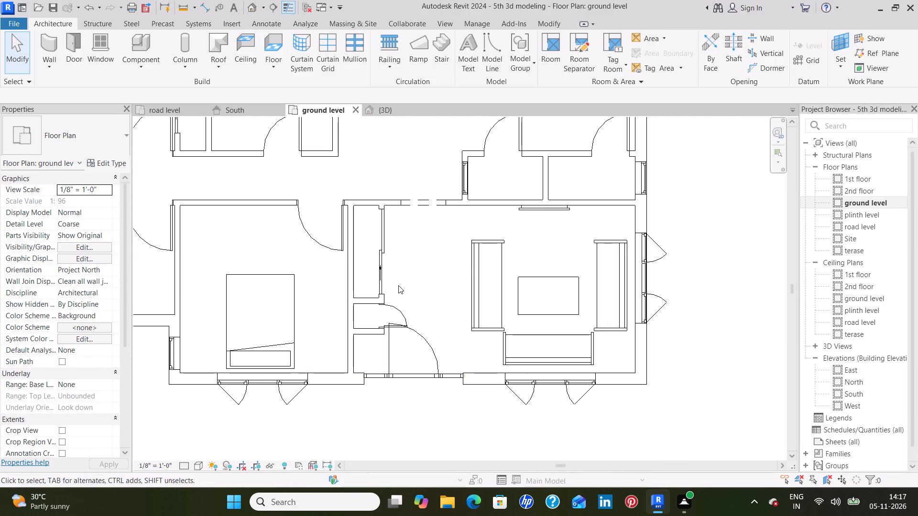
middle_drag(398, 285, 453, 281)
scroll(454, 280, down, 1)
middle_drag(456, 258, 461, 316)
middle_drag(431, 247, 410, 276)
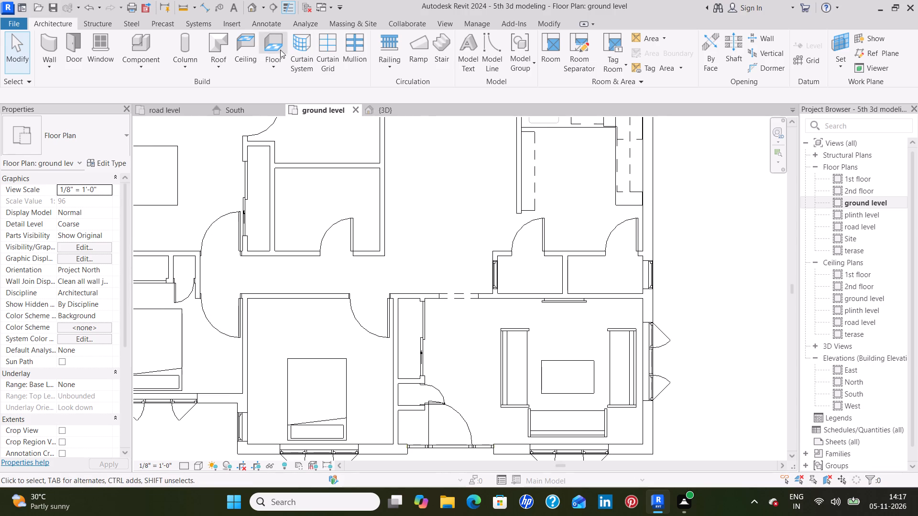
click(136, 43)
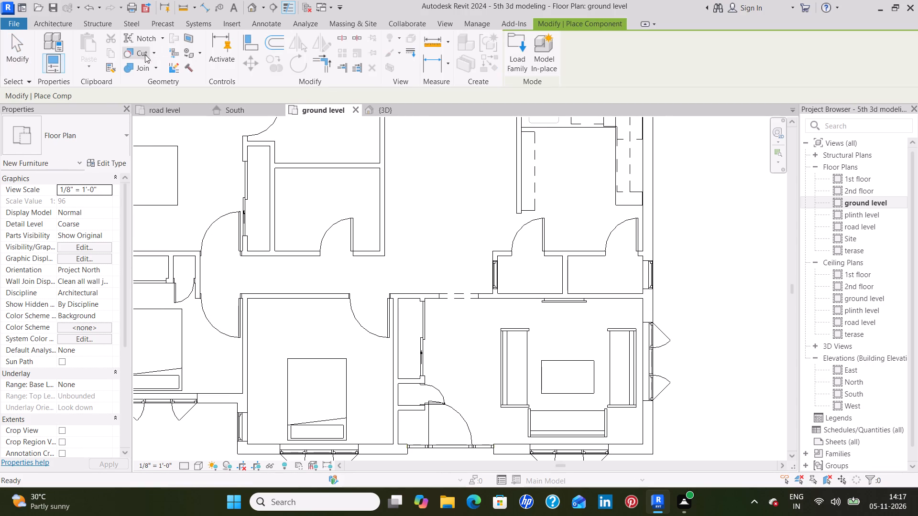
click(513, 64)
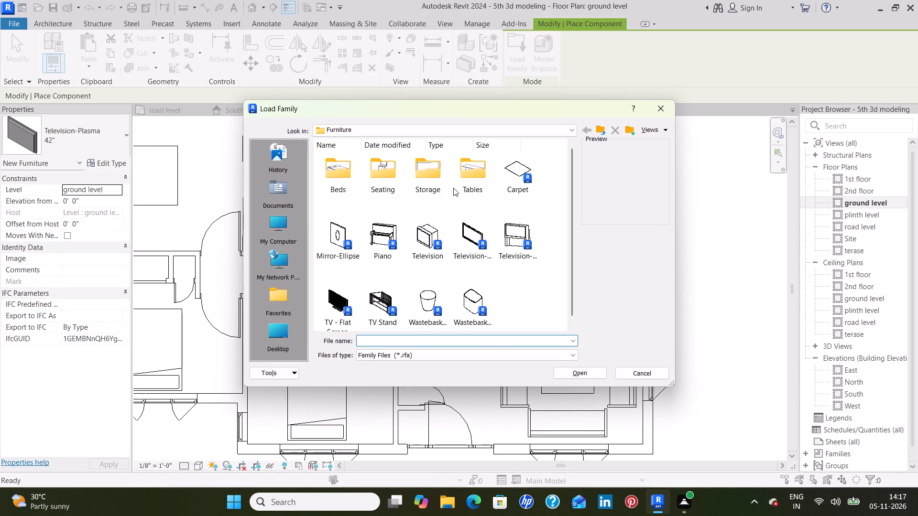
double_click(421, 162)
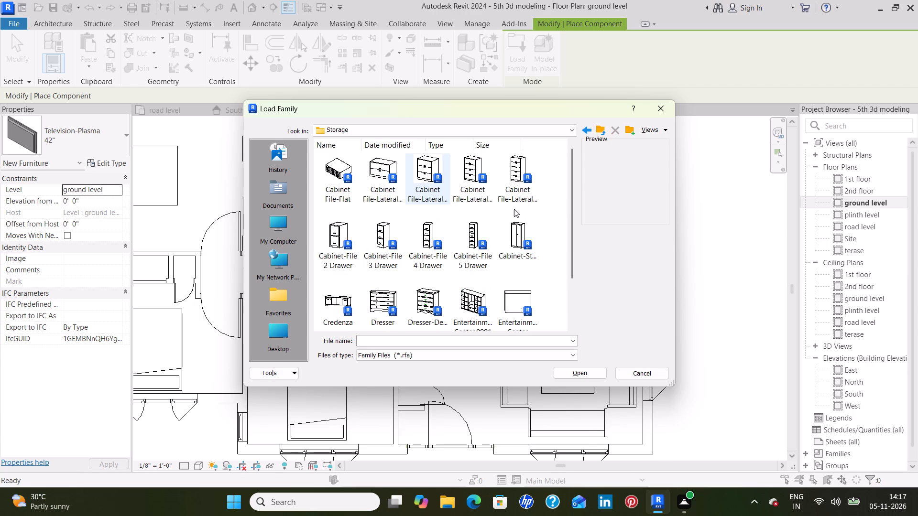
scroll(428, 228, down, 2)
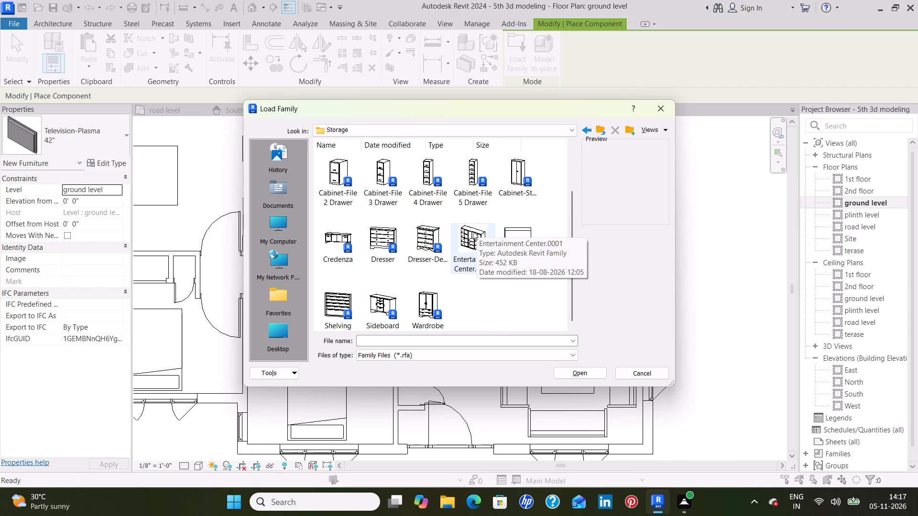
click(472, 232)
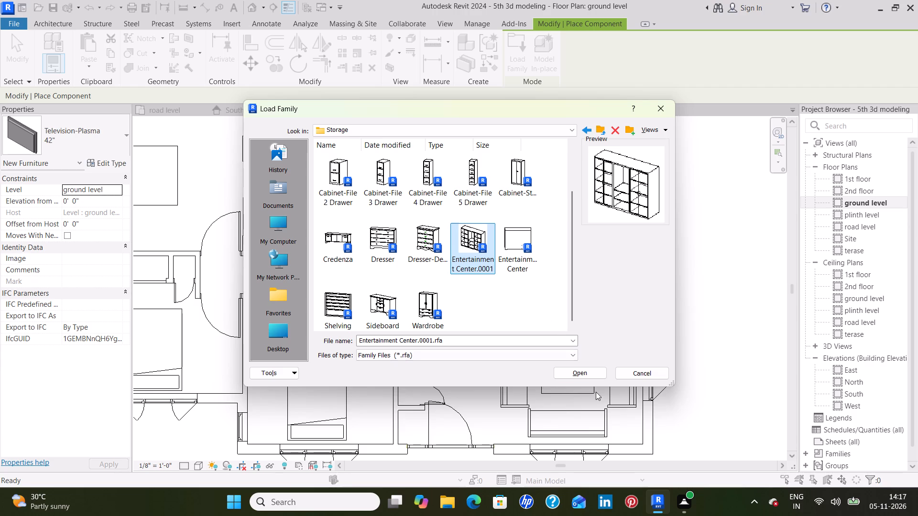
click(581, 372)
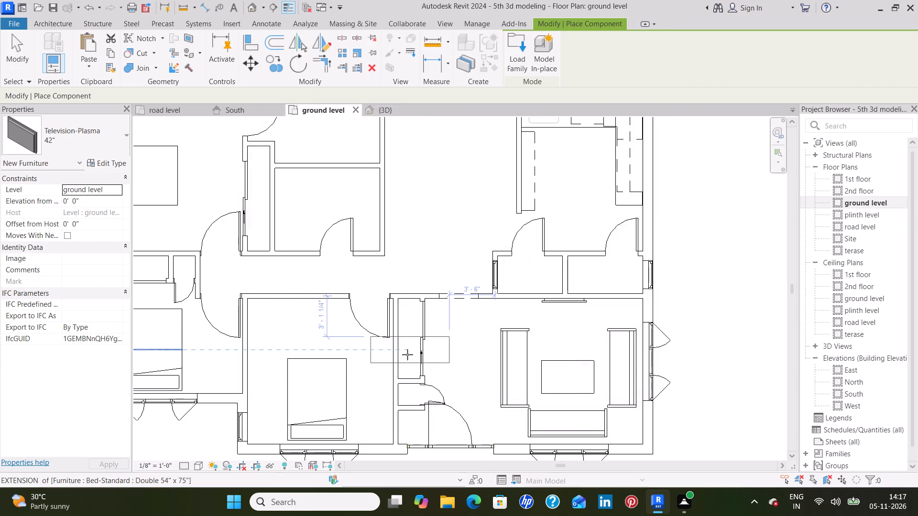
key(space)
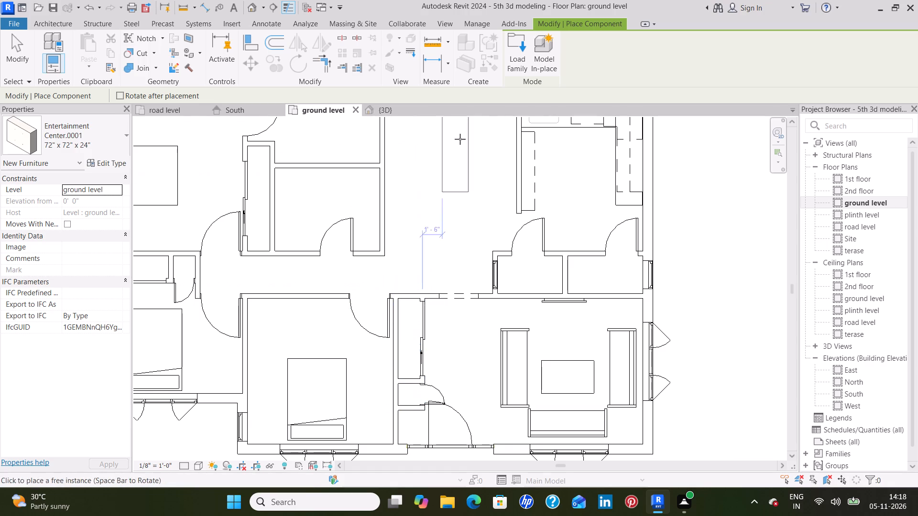
Load the Shelving family from the Storage library and place a rotated 36" x 10" x 72" unit in the upper-left corner of the living room closet.
click(514, 58)
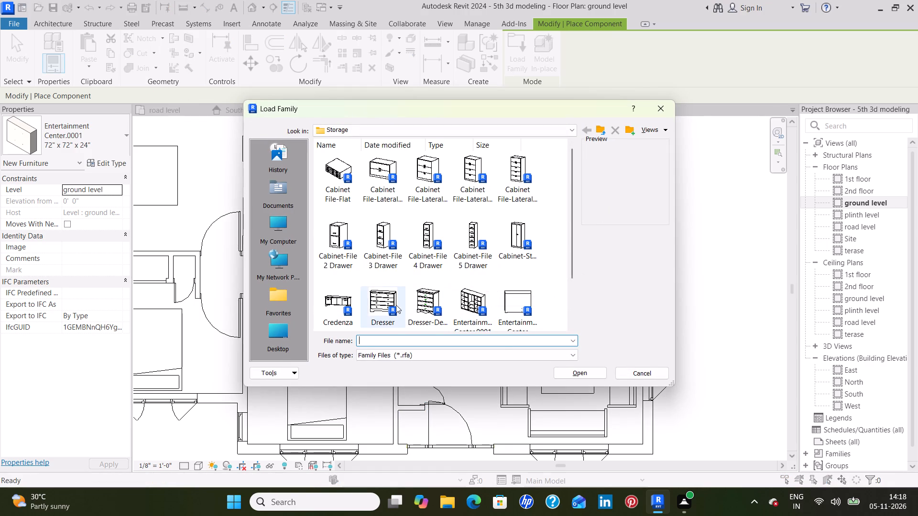
scroll(430, 274, down, 1)
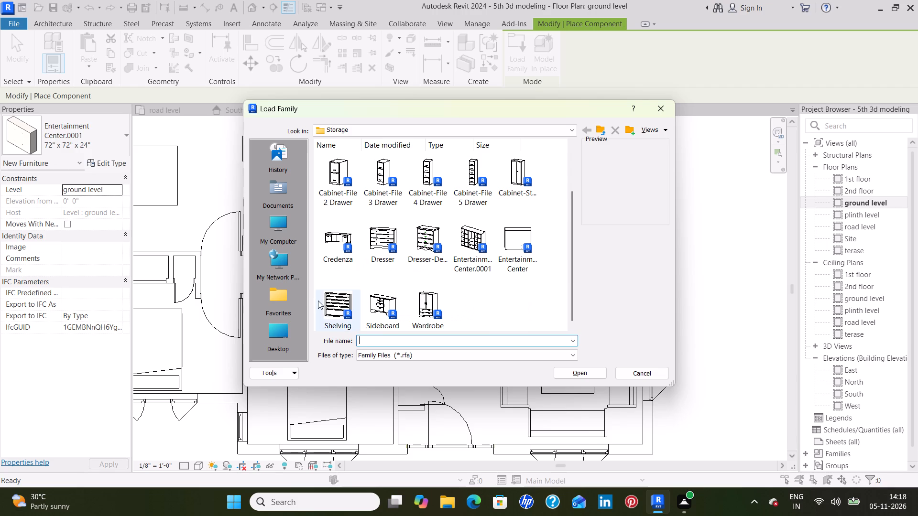
click(330, 301)
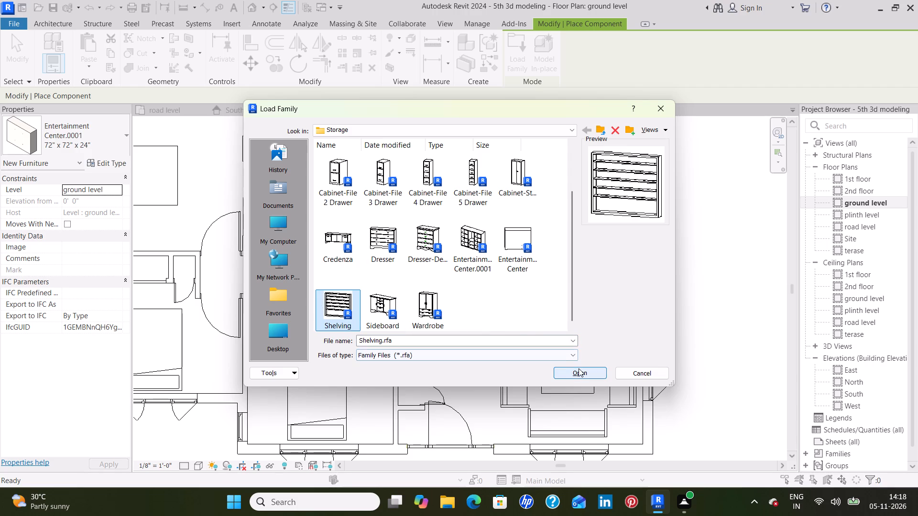
click(579, 368)
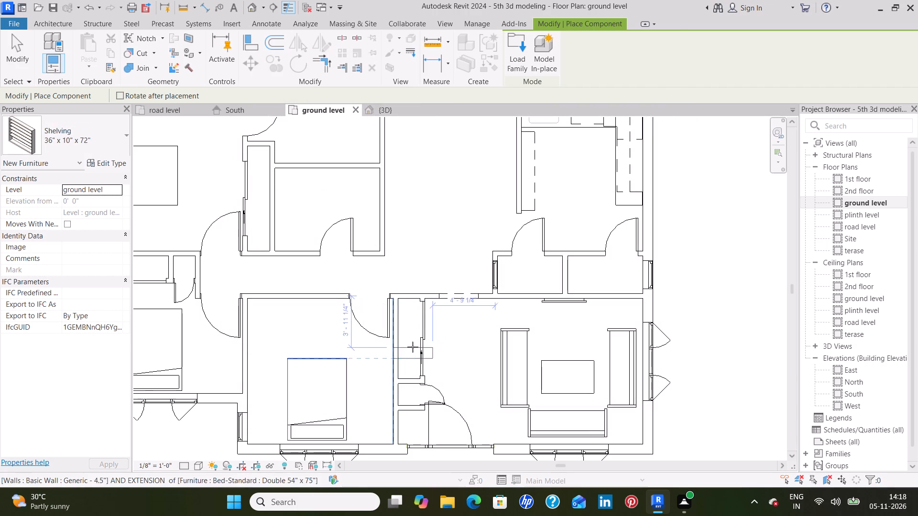
key(space)
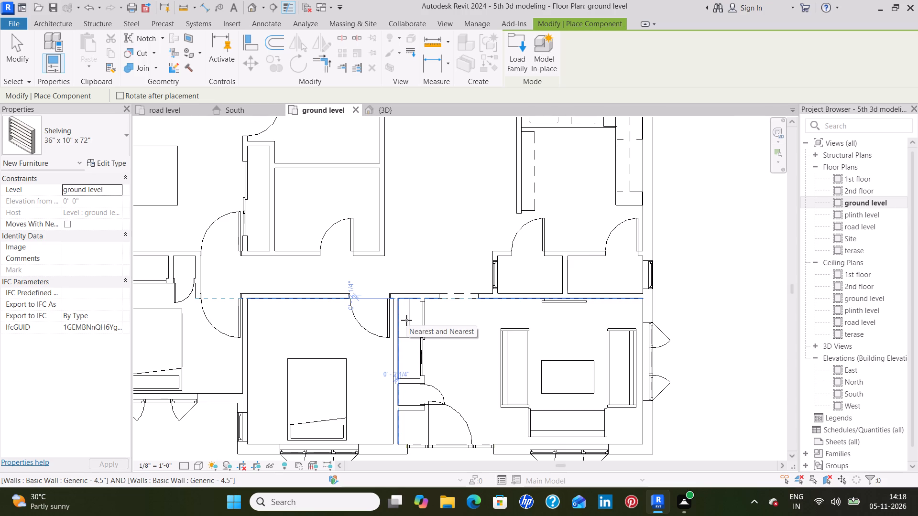
scroll(406, 320, up, 6)
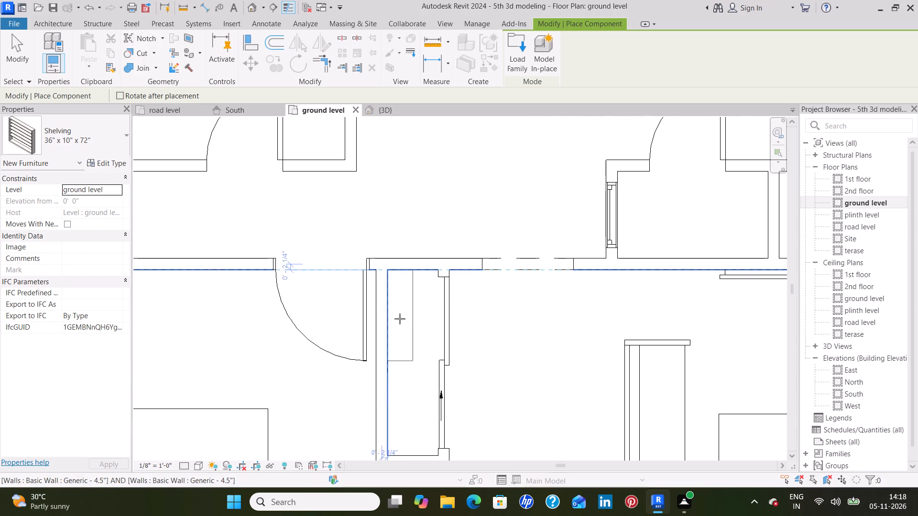
click(400, 319)
key(Escape)
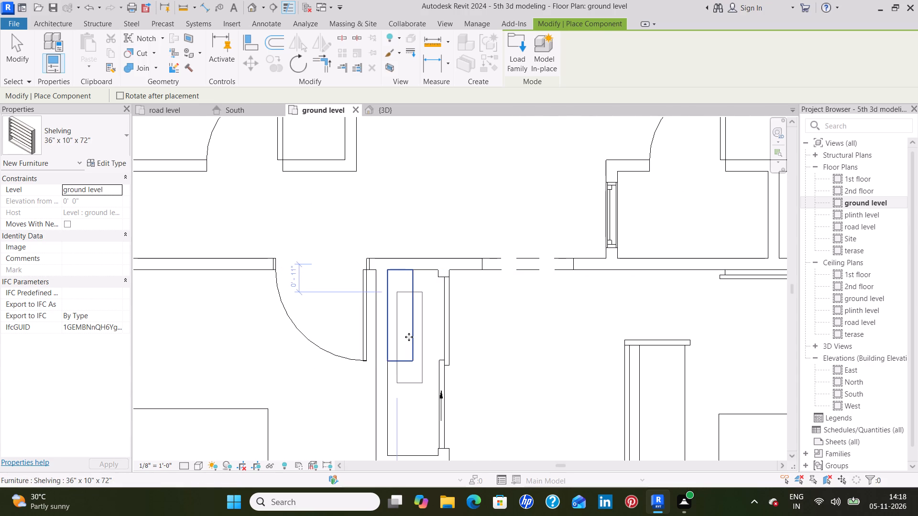
key(Escape)
Switch the living room closet's shelving unit to the 96" x 12" x 84" type and set that type's width to 6'.
click(411, 343)
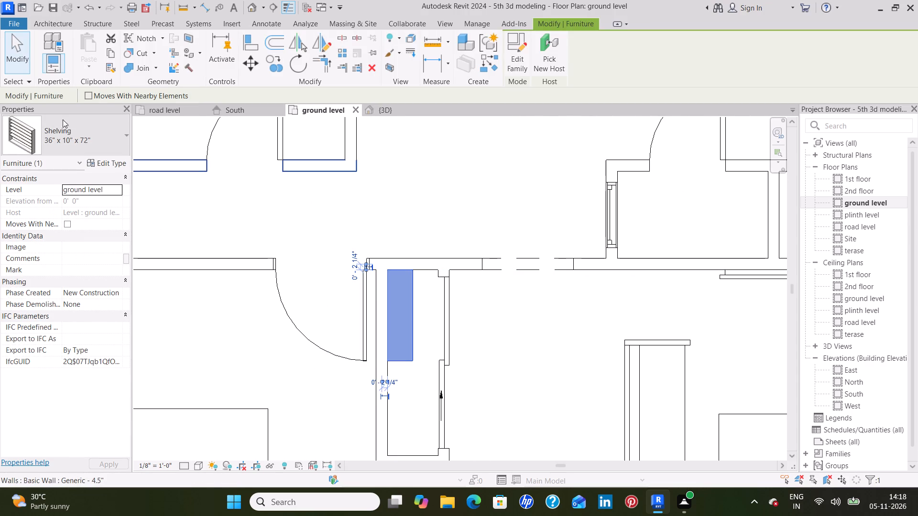
click(94, 142)
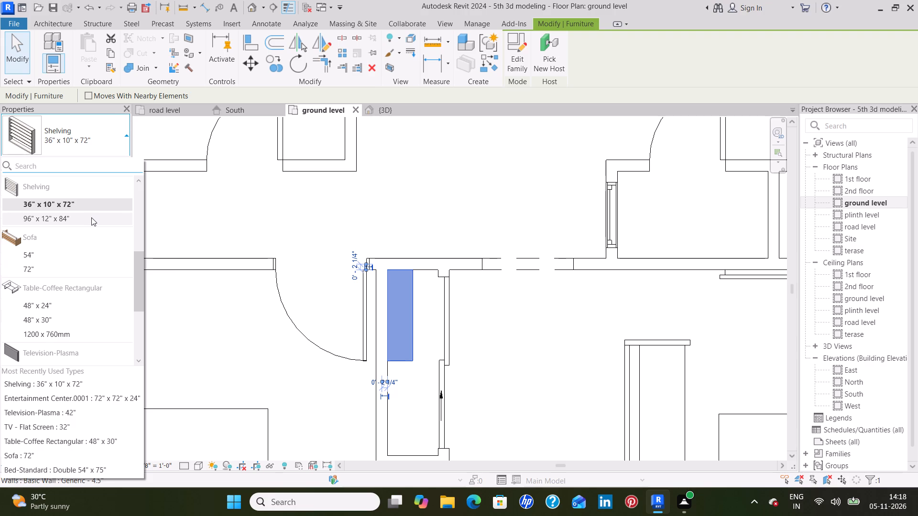
click(91, 217)
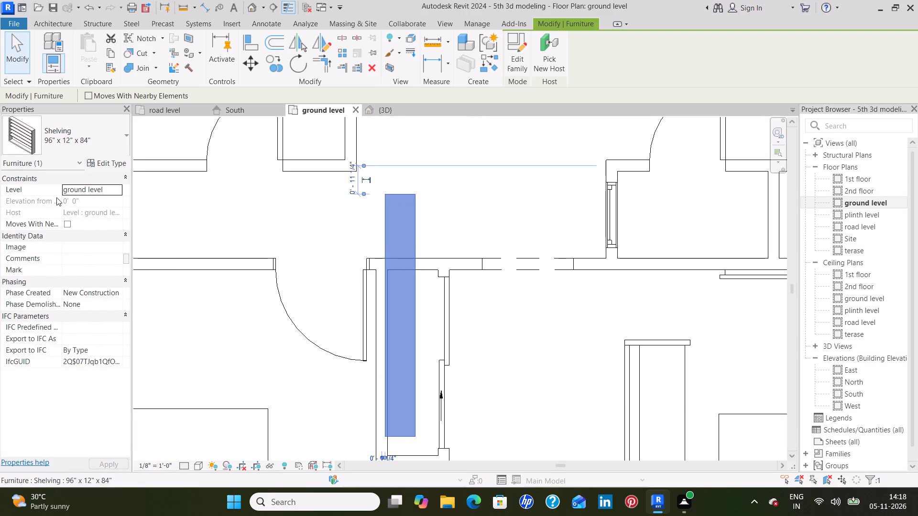
click(109, 163)
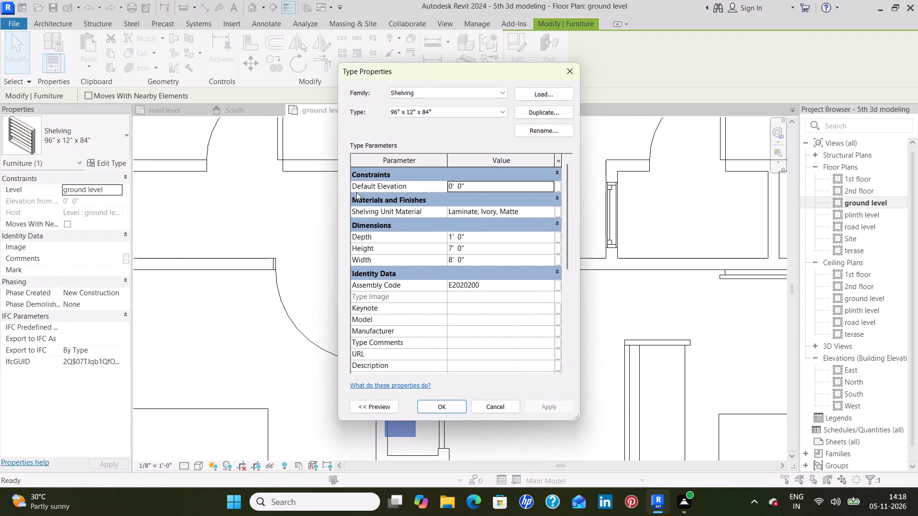
click(474, 261)
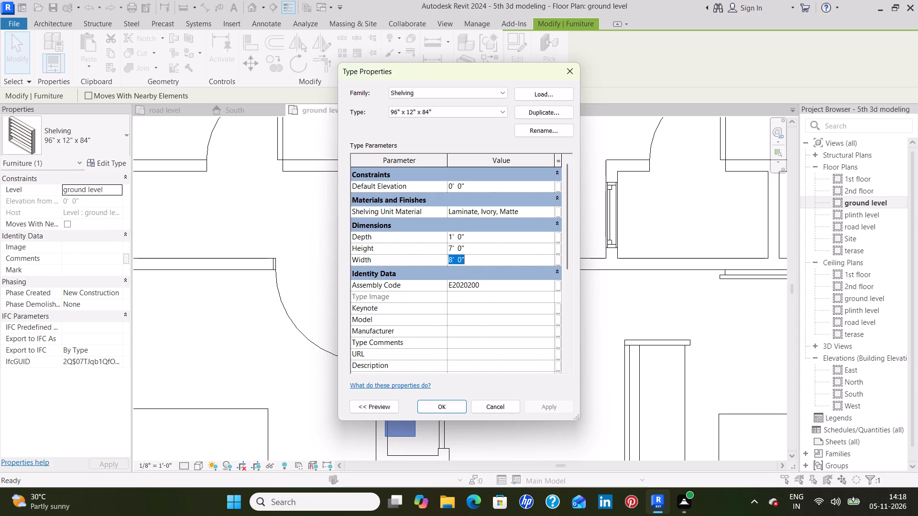
key(BackSpace)
text(6')
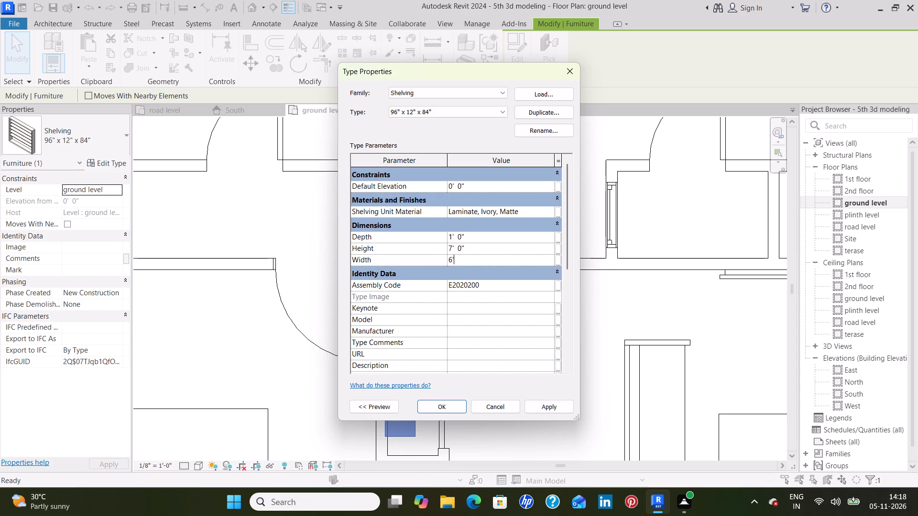
click(554, 405)
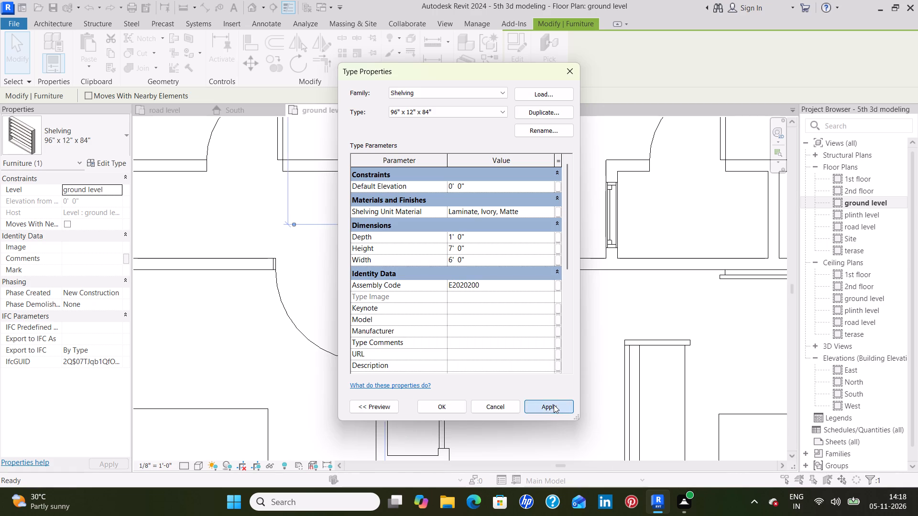
click(454, 409)
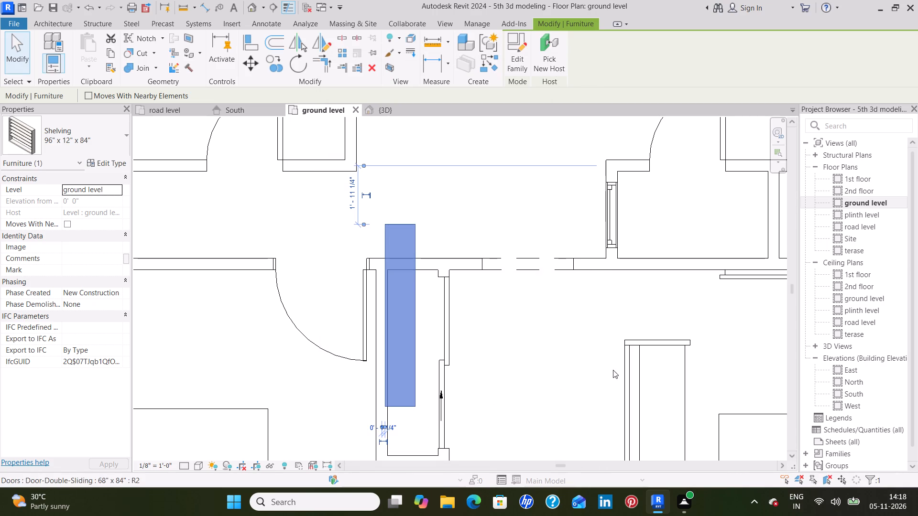
Nudge the resized shelving unit down and across until it fits inside the living room closet, against its back wall.
key(Down)
key(Down)
key(Down)
key(Down)
key(Down)
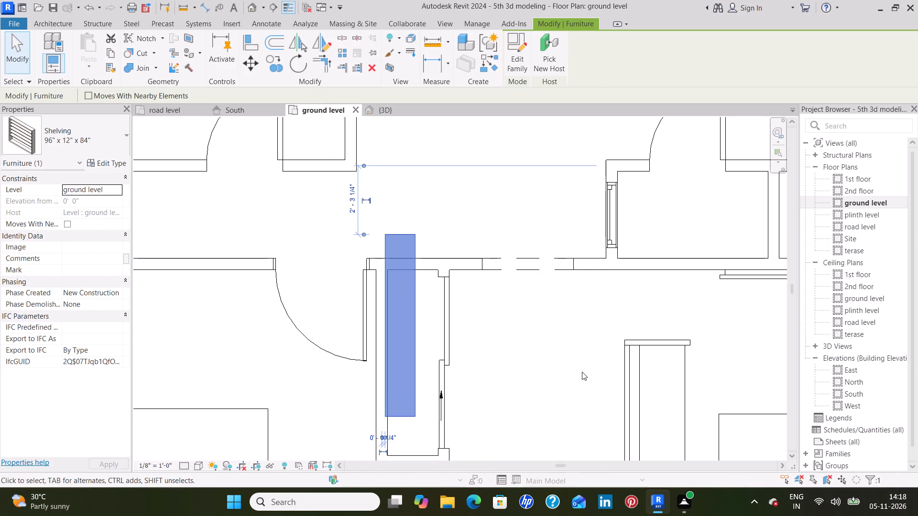
key(Down)
key(Down)
key(Down)
key(Down)
key(Down)
key(Down)
key(Down)
key(Down)
key(Down)
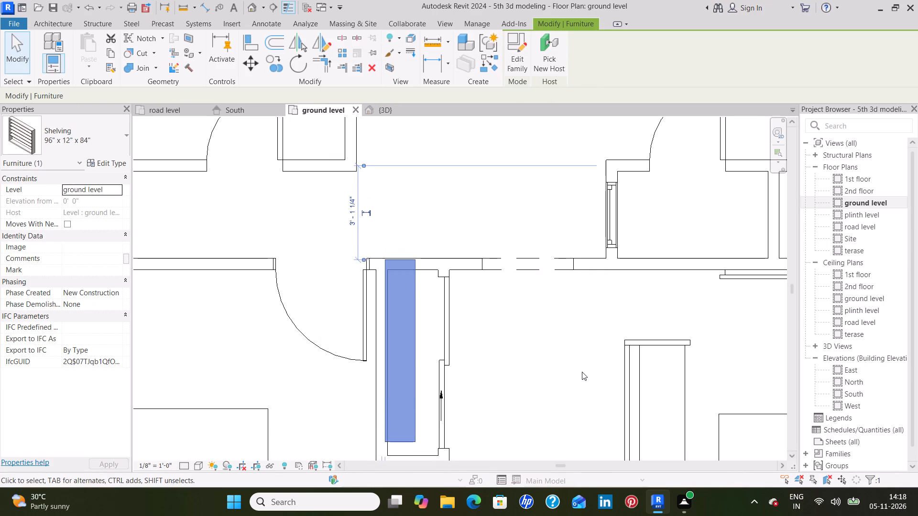
key(Down)
key(Down)
key(Down)
key(Down)
key(Down)
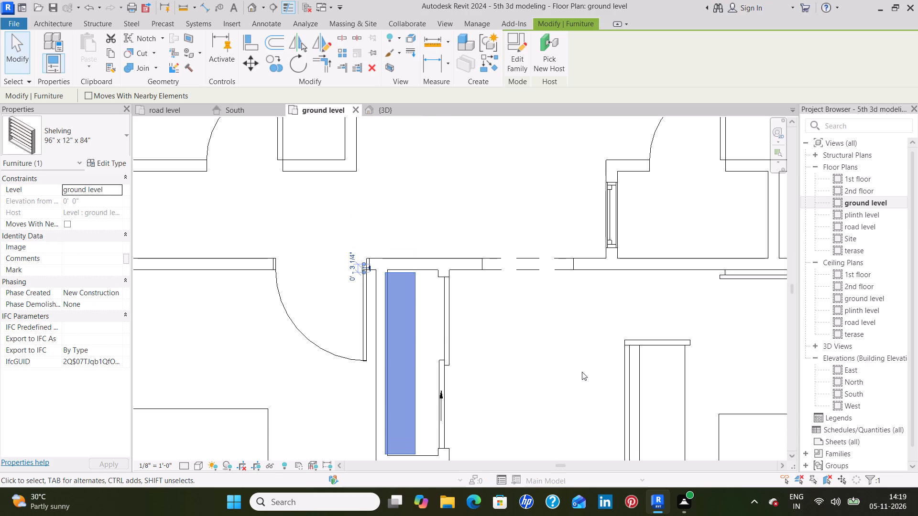
key(Right)
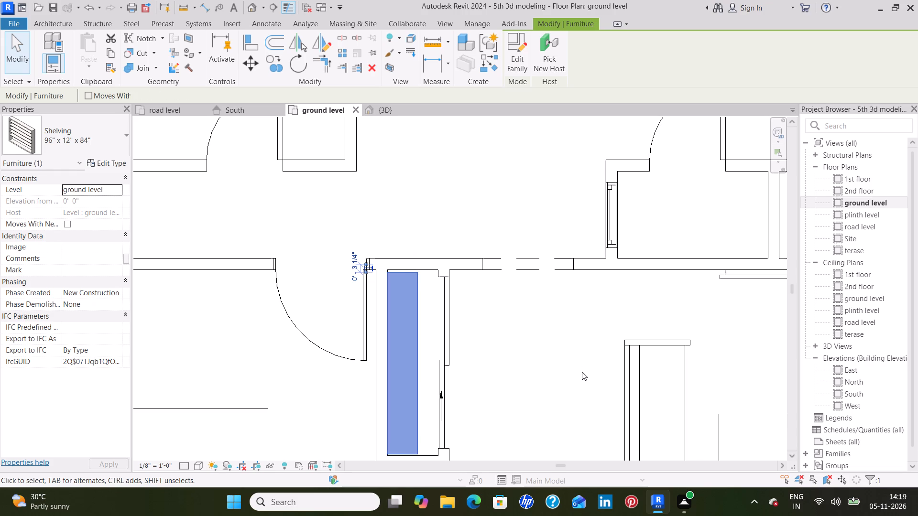
key(Right)
key(Left)
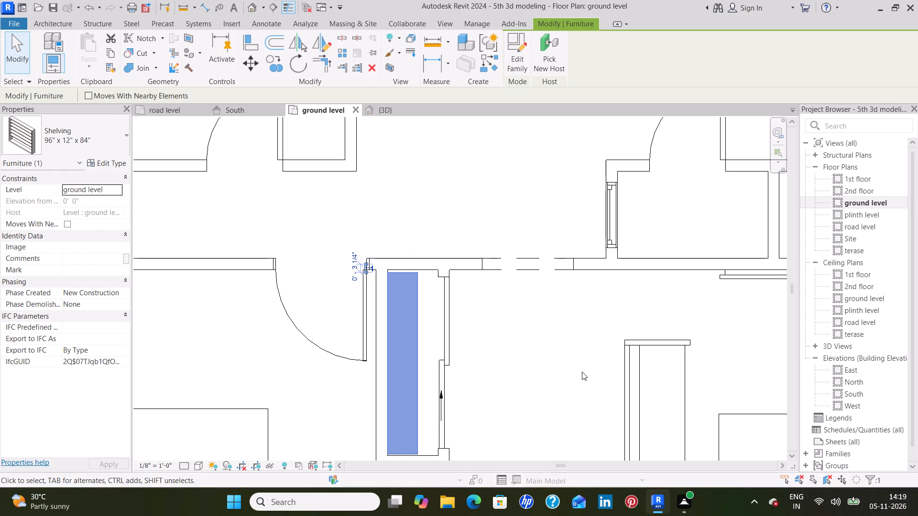
key(Up)
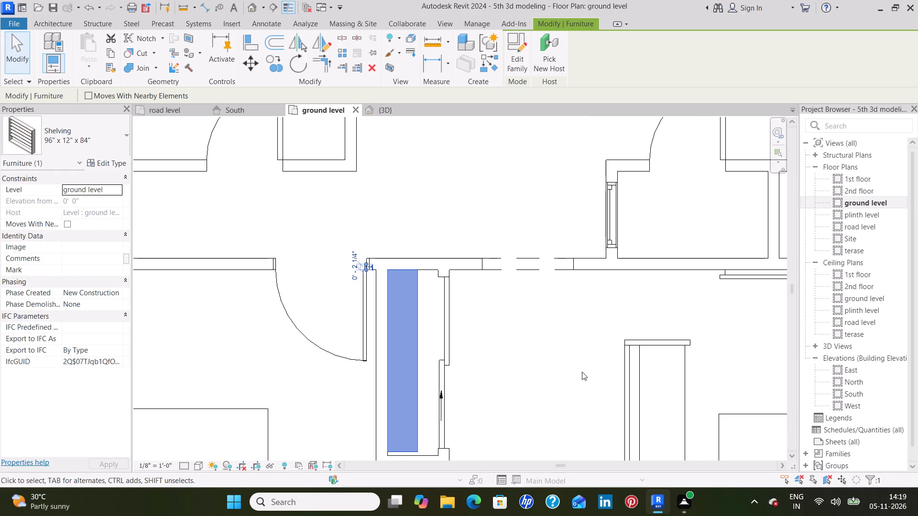
scroll(380, 275, up, 4)
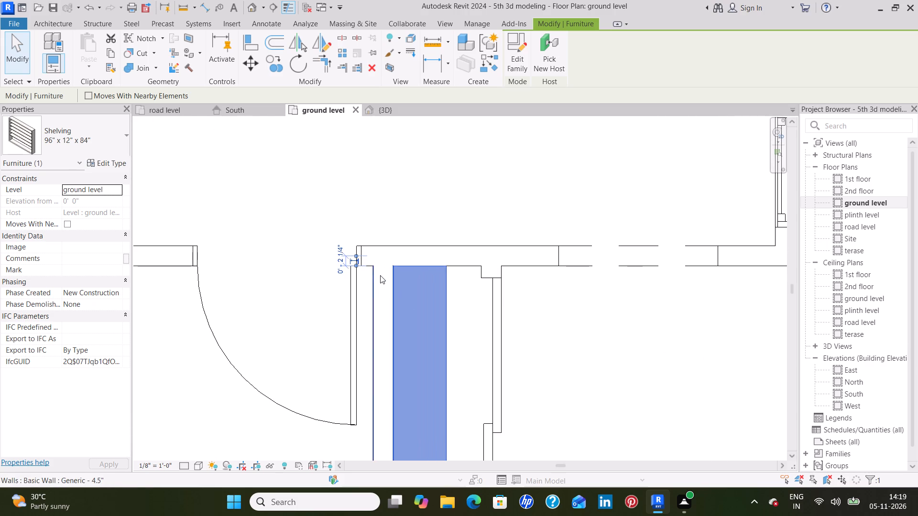
middle_drag(448, 340, 456, 160)
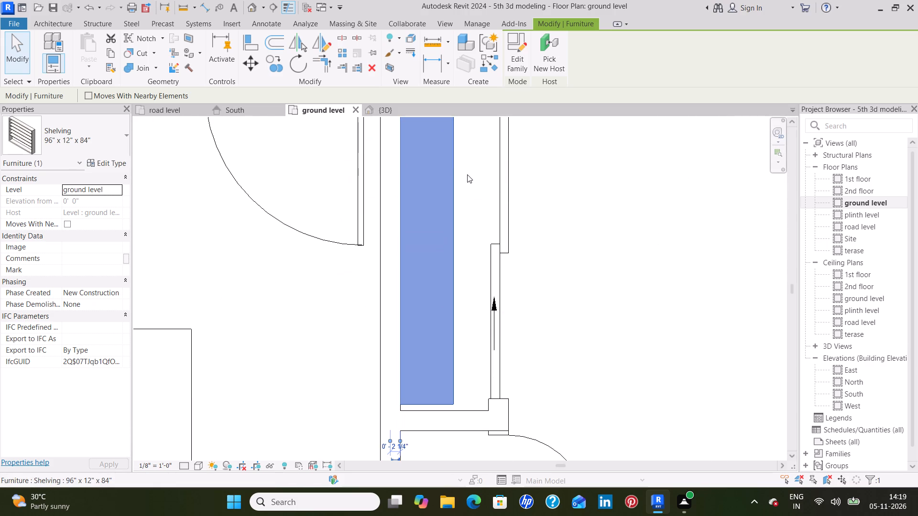
key(Down)
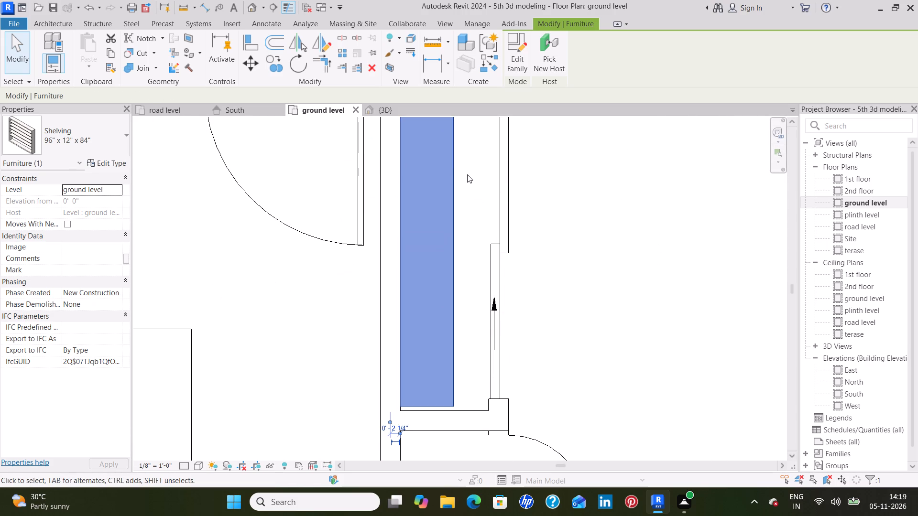
scroll(469, 174, down, 3)
middle_drag(577, 195, 572, 233)
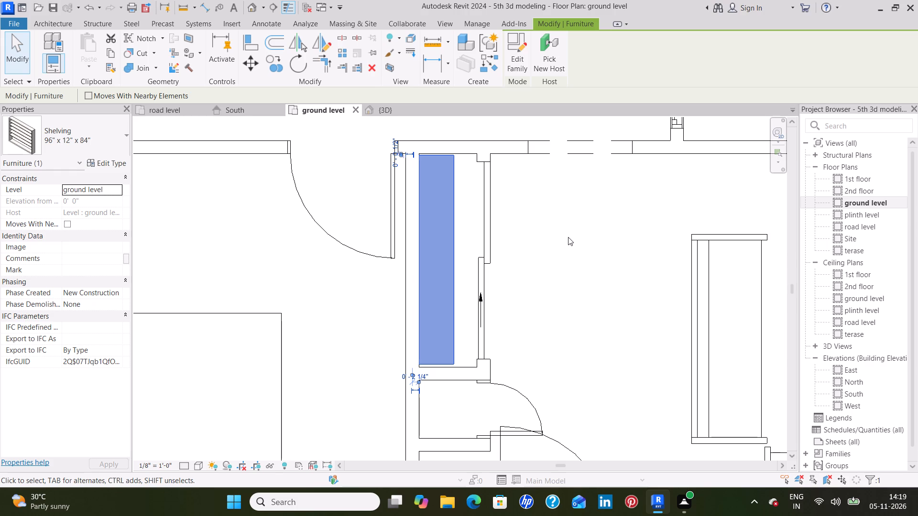
click(568, 237)
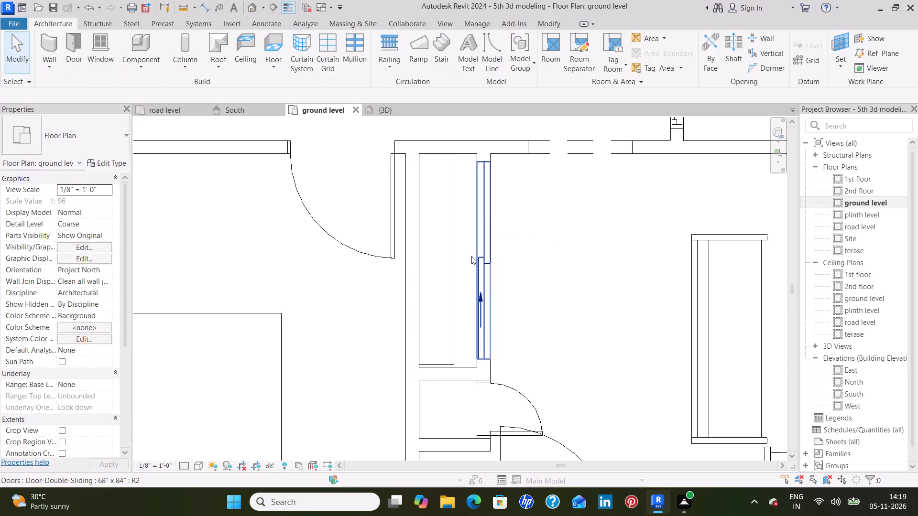
Create a similar 96" x 12" x 84" shelving unit in the sliding-door closet above the lower-left bedroom's bed.
click(456, 264)
text(cs)
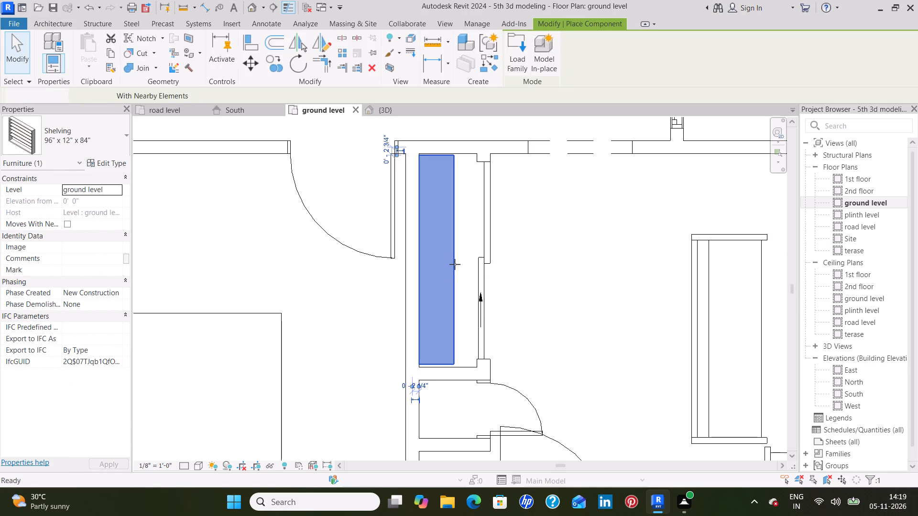
middle_drag(229, 232, 448, 261)
scroll(448, 261, down, 1)
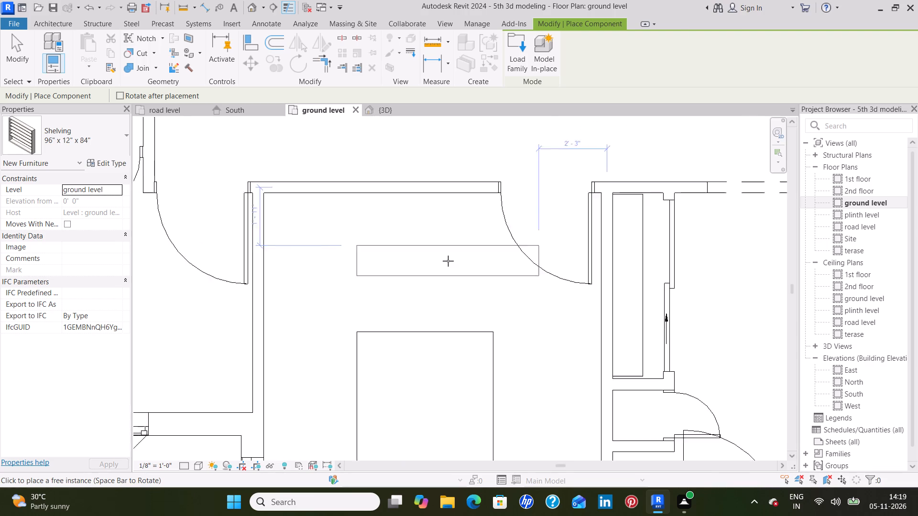
scroll(448, 261, down, 2)
scroll(394, 281, down, 3)
middle_drag(270, 265, 457, 292)
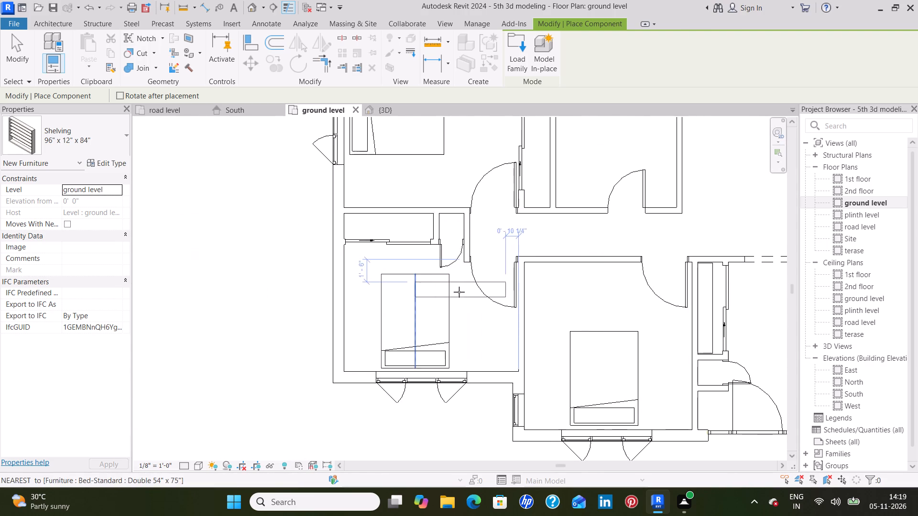
scroll(395, 228, up, 8)
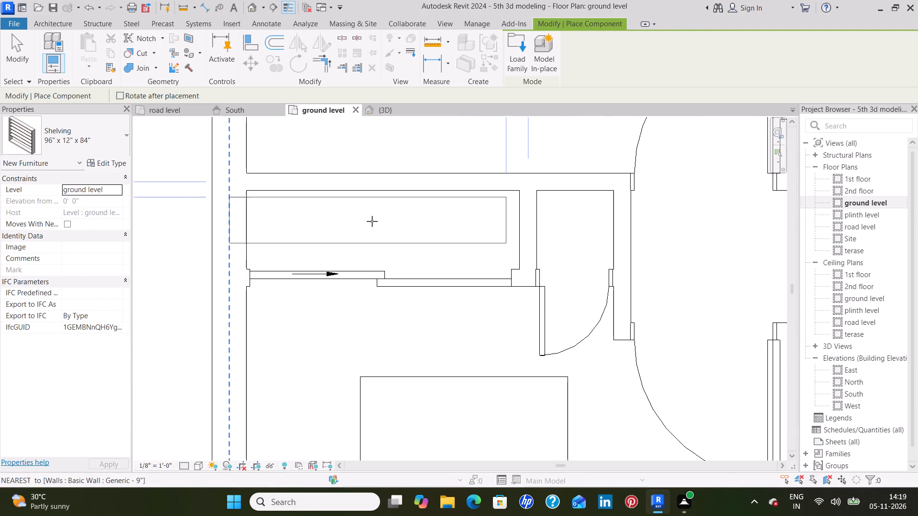
middle_drag(372, 221, 391, 251)
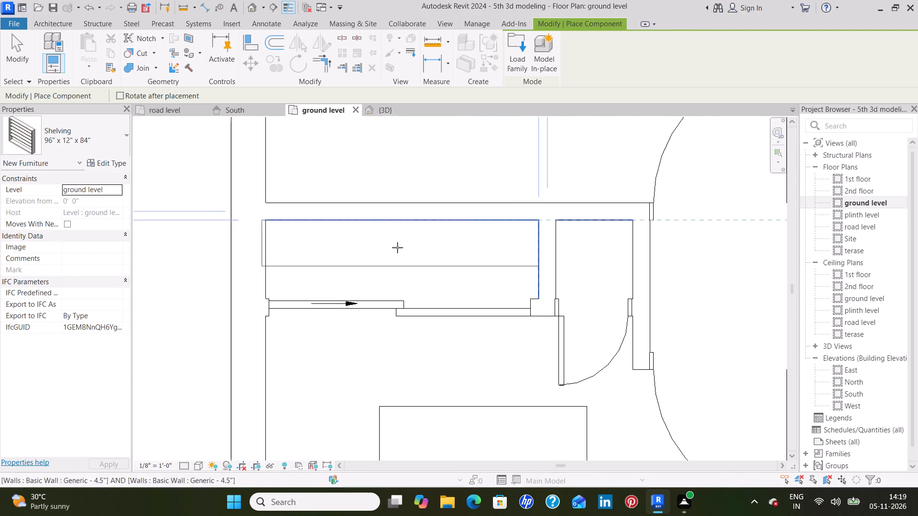
click(397, 251)
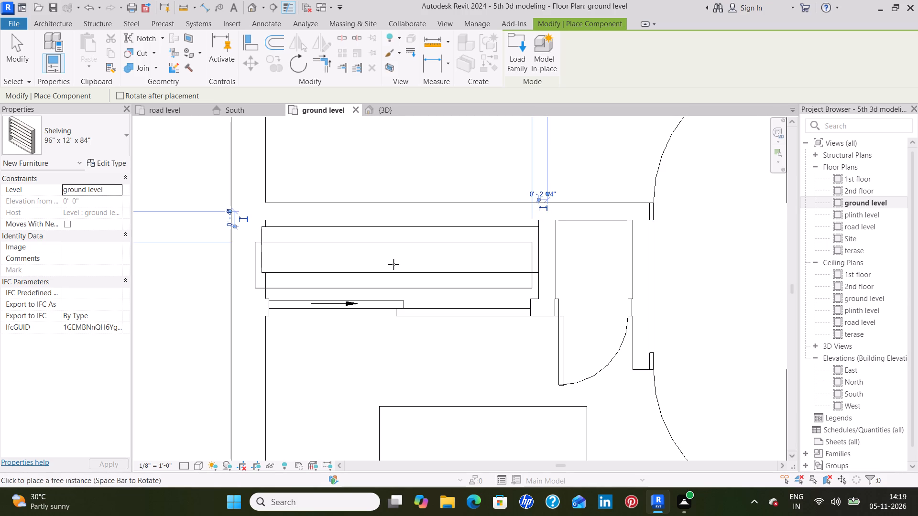
key(Escape)
Place another 96" x 12" x 84" shelving unit, rotated vertically, against the back wall of the upper-left bedroom's sliding-door closet.
scroll(597, 185, down, 4)
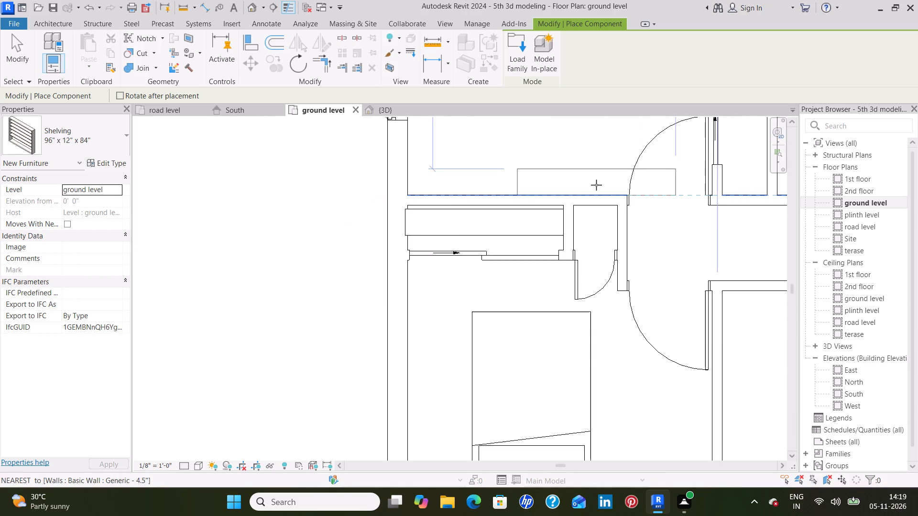
scroll(598, 185, down, 3)
middle_drag(648, 183, 552, 355)
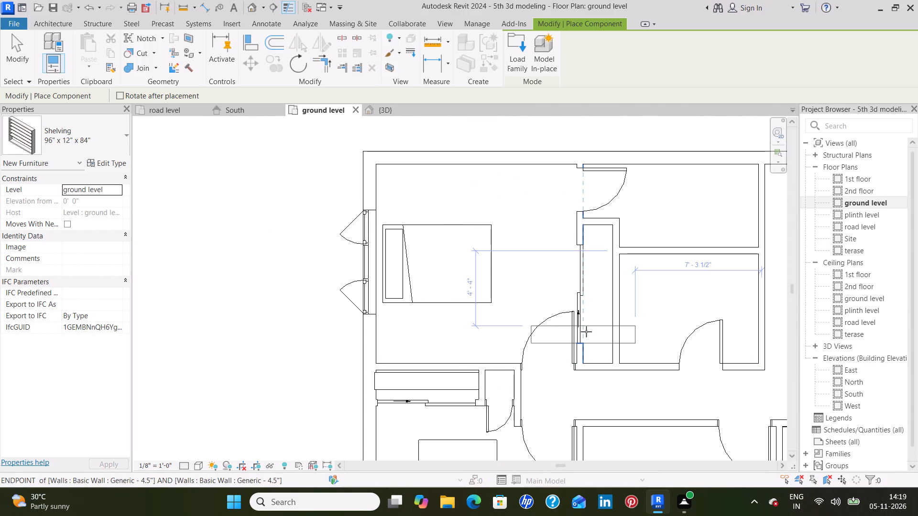
key(space)
key(space)
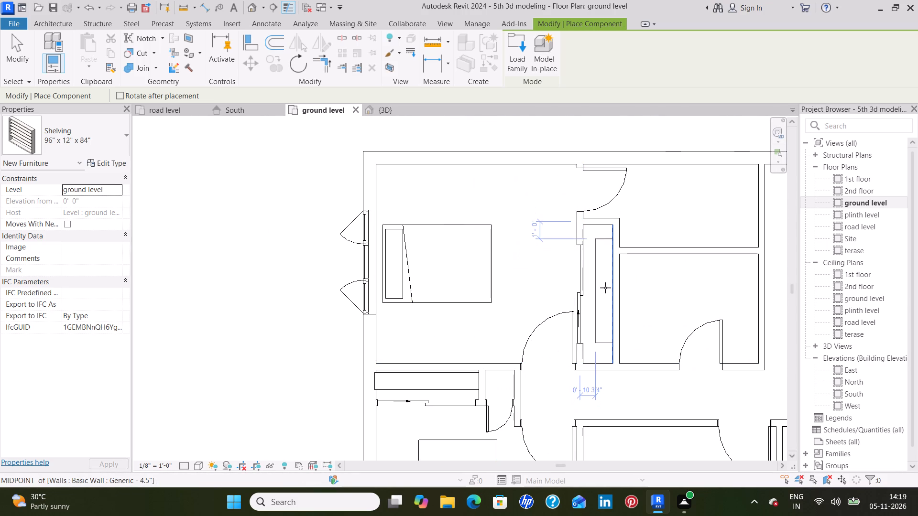
click(605, 287)
key(Escape)
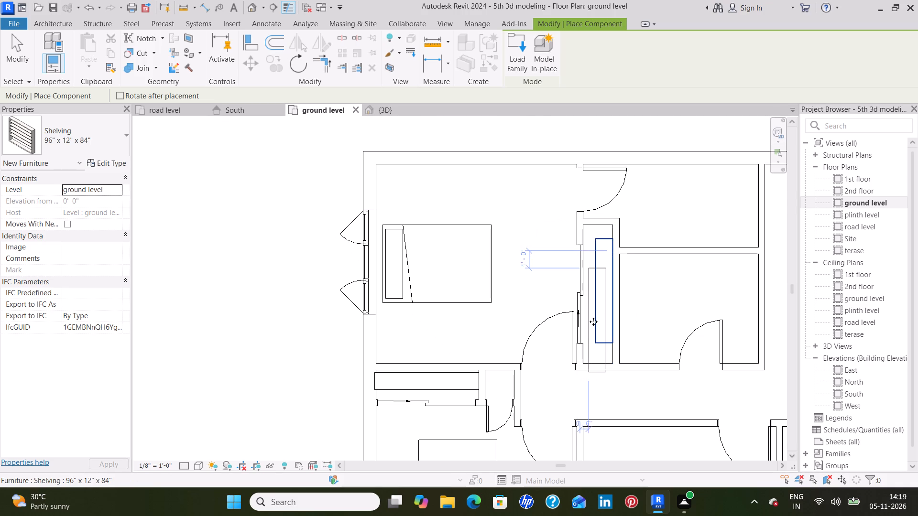
key(Escape)
Duplicate the shelving type of the unit in the lower-left bedroom's closet under the suggested name and set its width to 5' 6".
click(453, 387)
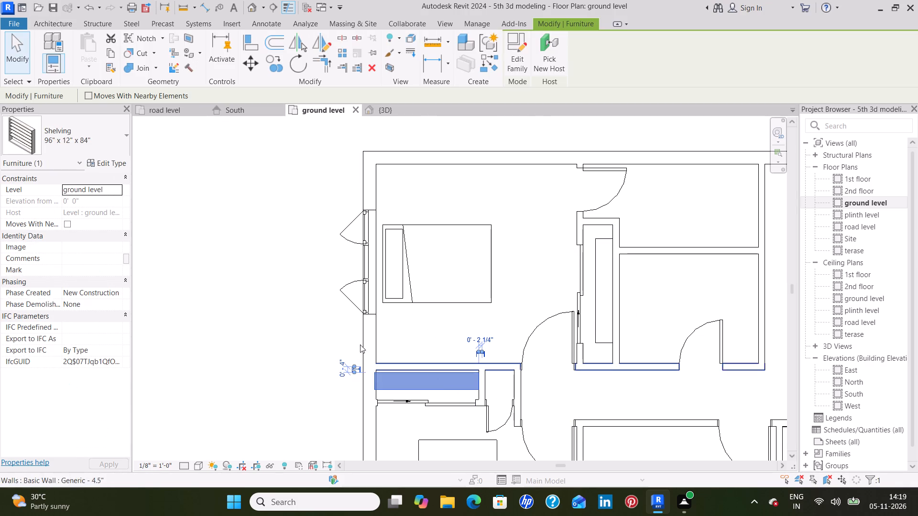
click(111, 165)
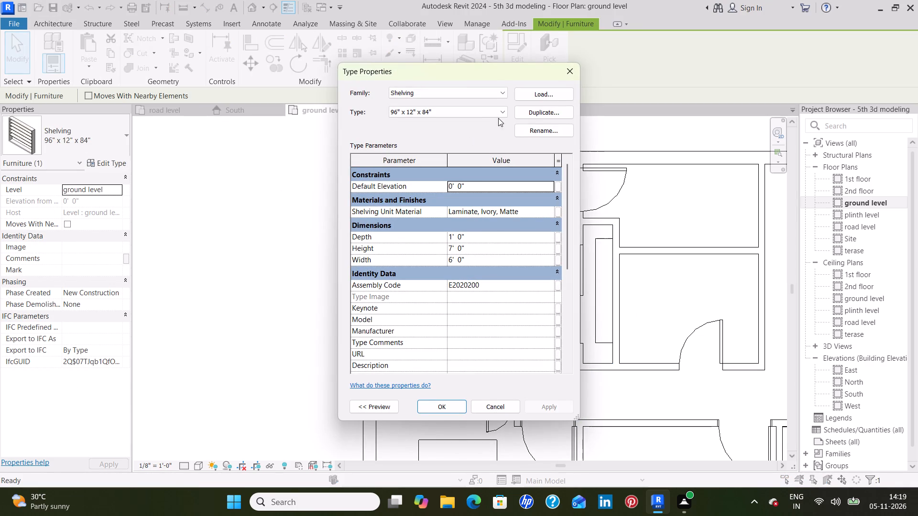
click(548, 108)
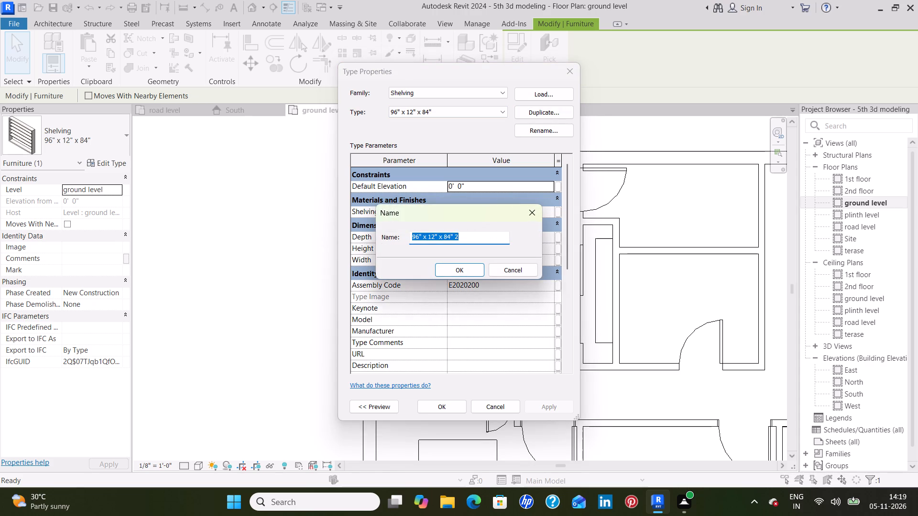
click(459, 273)
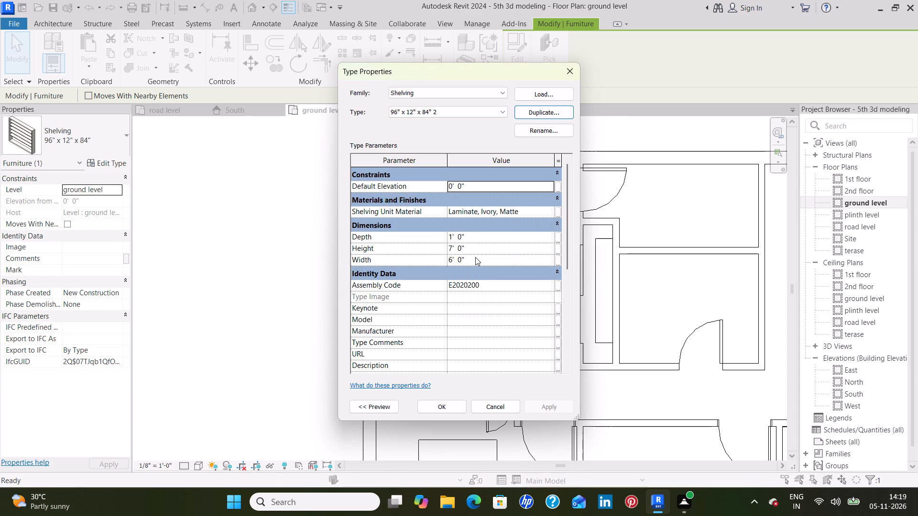
click(475, 258)
key(BackSpace)
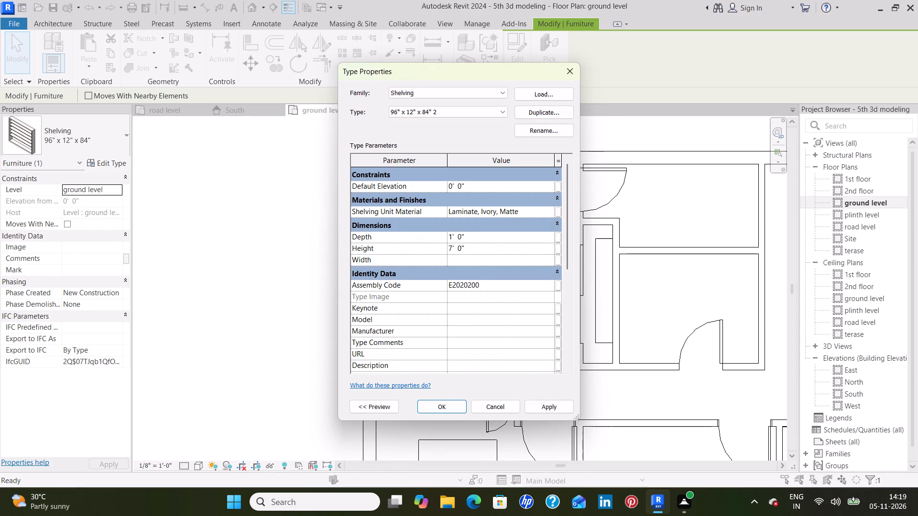
key(5)
text('6)
key(shift+quotedbl)
key(Return)
click(554, 405)
click(438, 408)
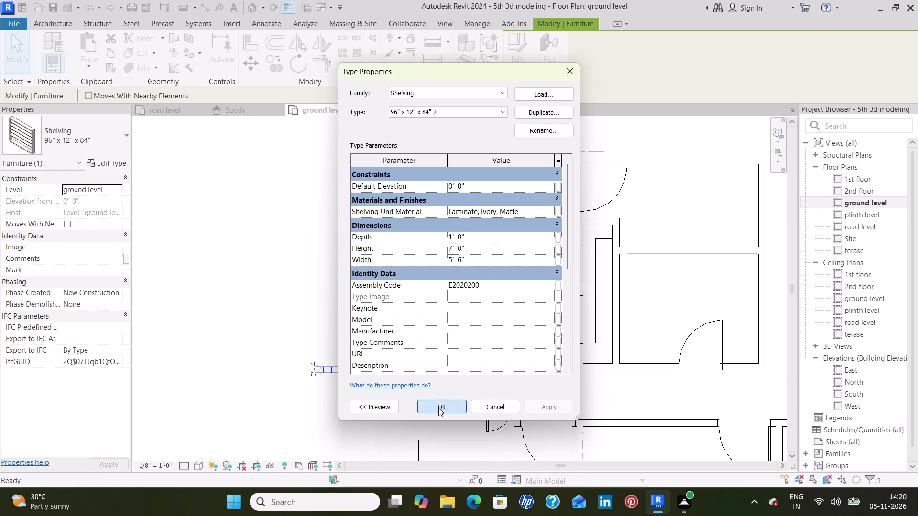
Set the width of the lower-left bedroom closet's shelving type to 5' 9".
scroll(434, 390, up, 3)
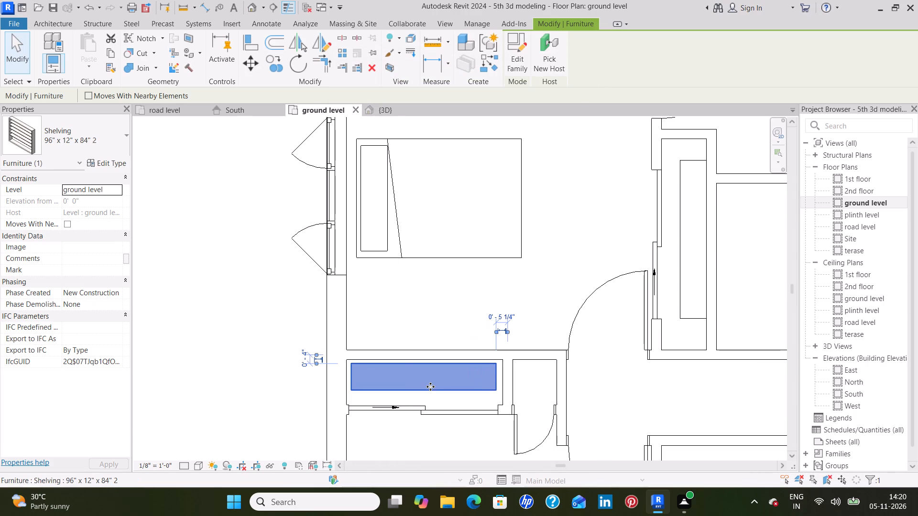
scroll(430, 386, up, 3)
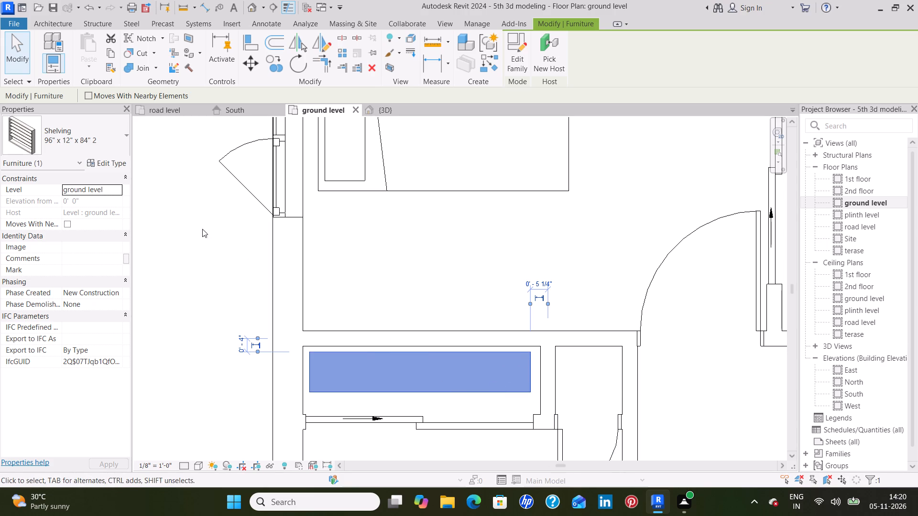
click(107, 163)
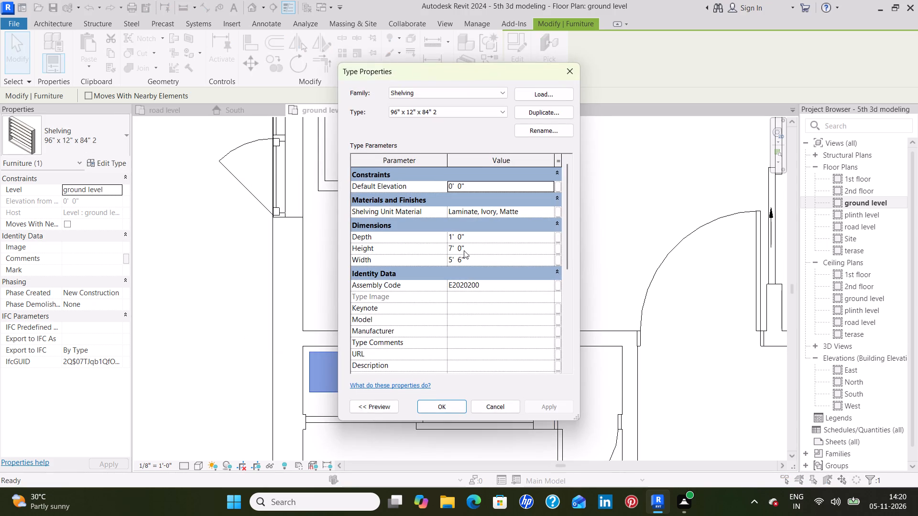
click(487, 258)
key(BackSpace)
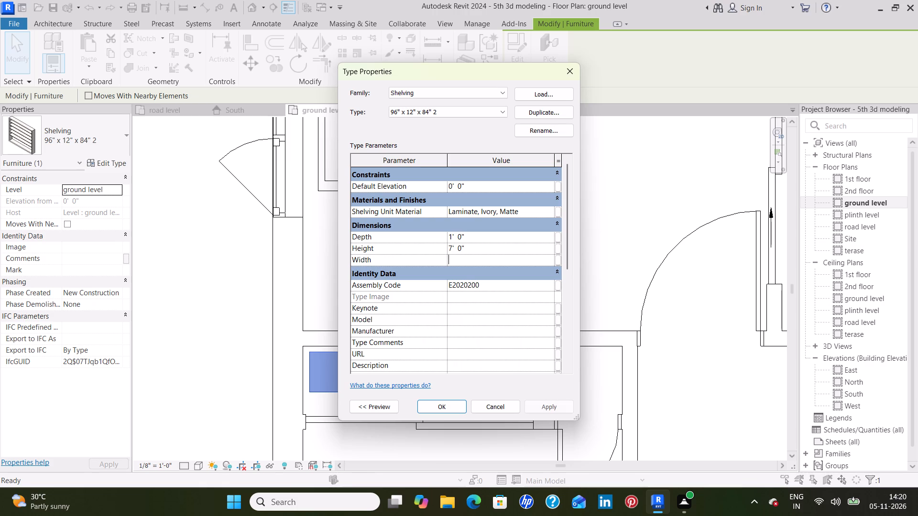
text(5'9")
key(Return)
click(563, 410)
click(451, 405)
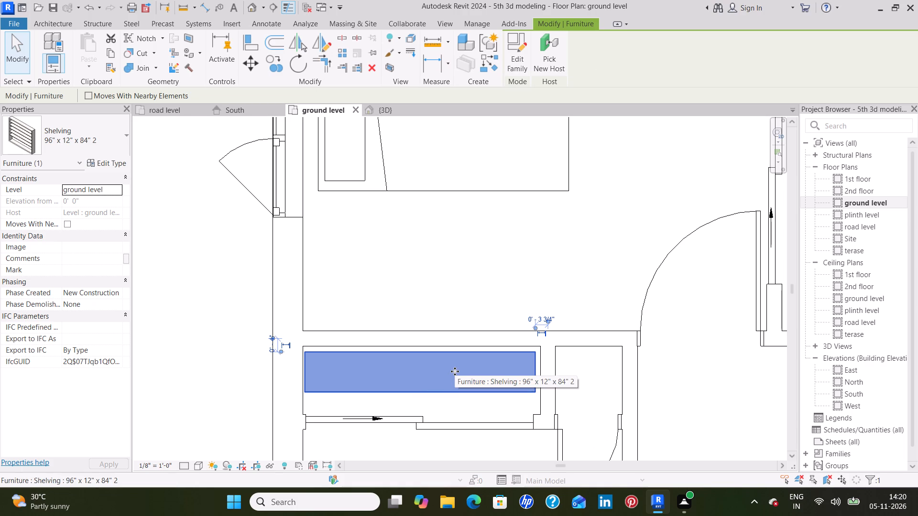
Nudge the widened shelving unit until it sits flush against the back wall of the lower-left bedroom's closet.
scroll(455, 371, up, 2)
key(Right)
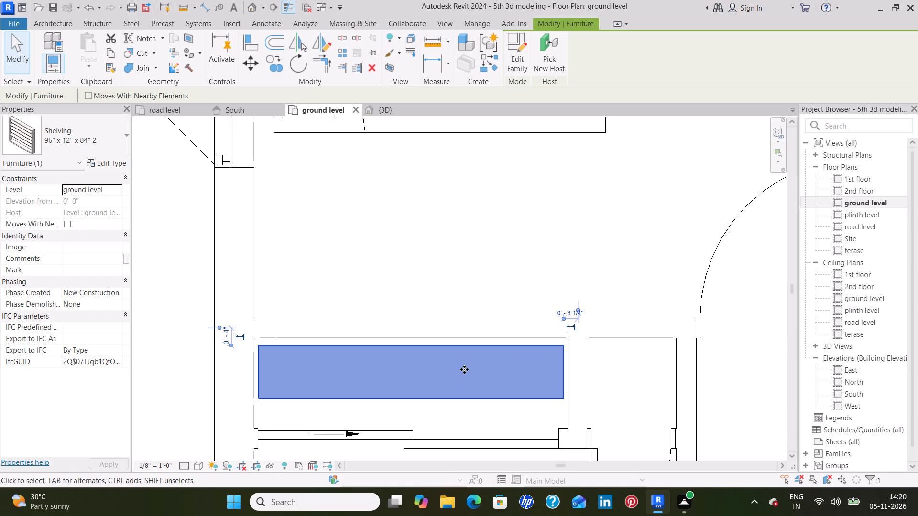
key(Up)
key(Up)
key(Up)
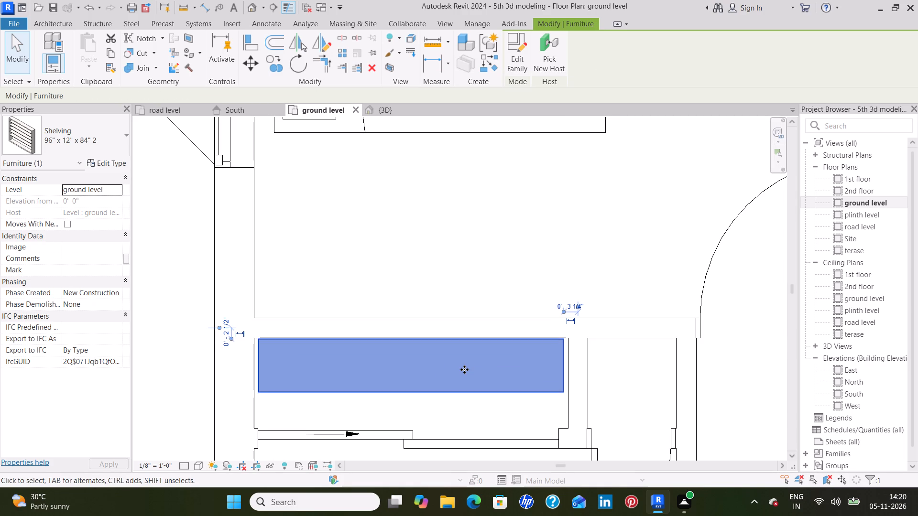
key(Up)
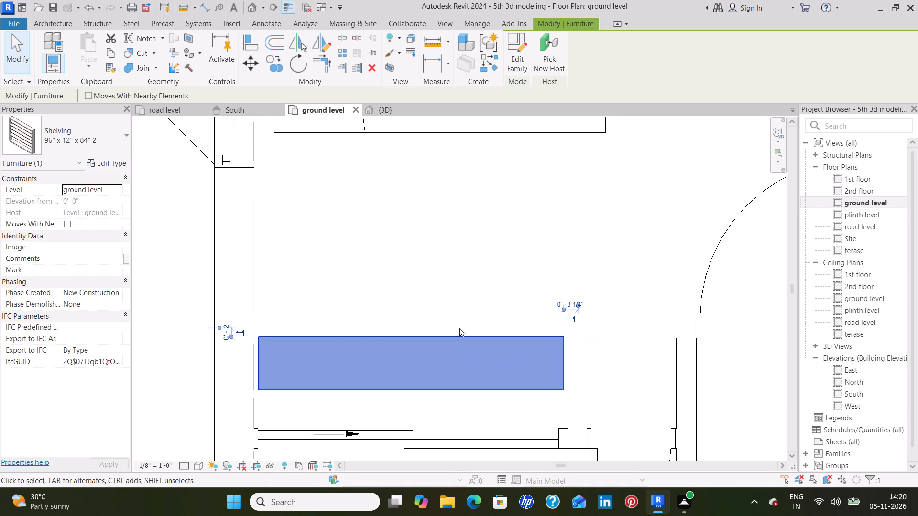
scroll(307, 416, up, 5)
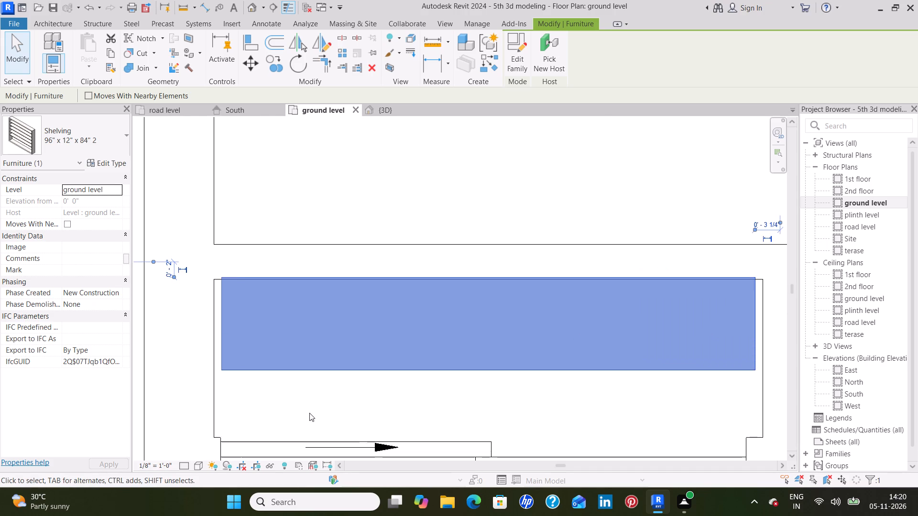
middle_drag(262, 403, 144, 409)
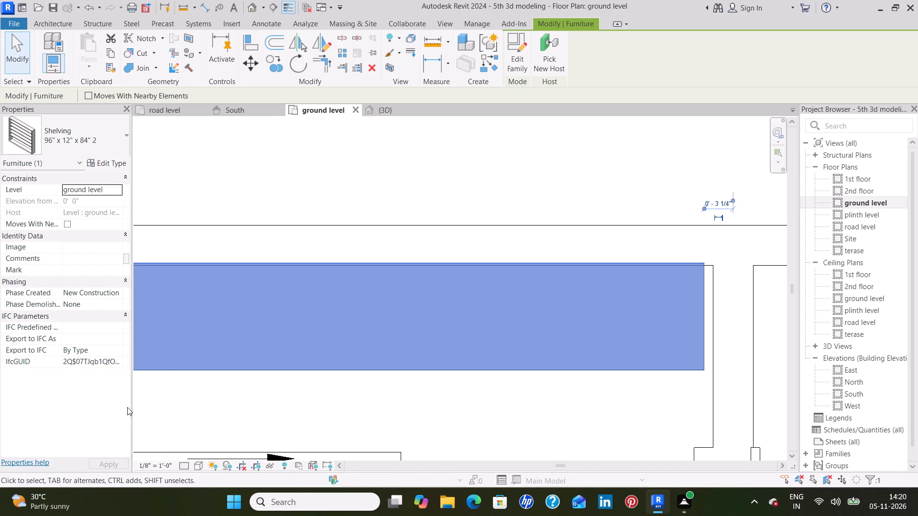
key(Down)
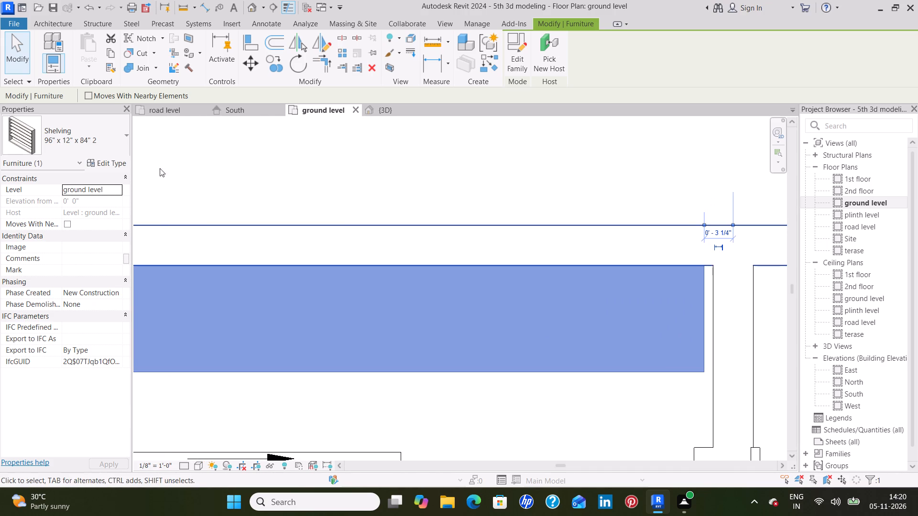
click(451, 148)
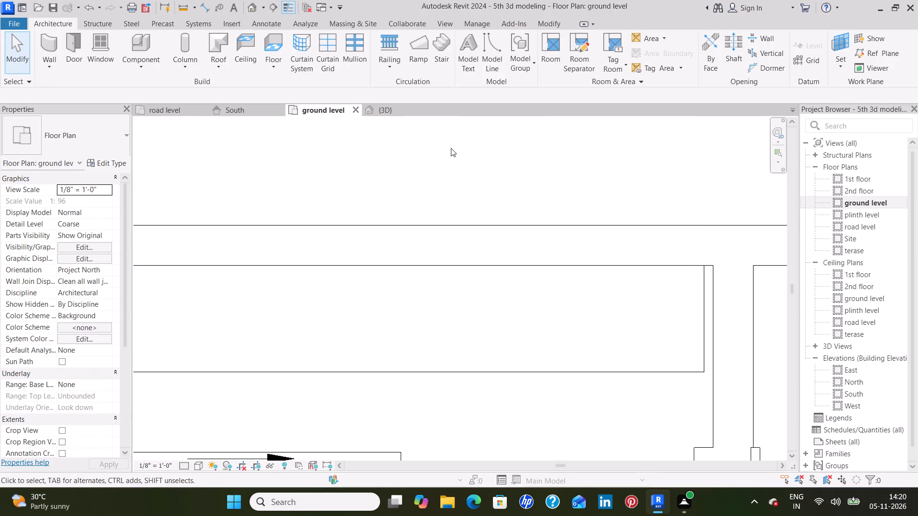
Duplicate the shelving type of the vertical unit in the upper-left bedroom's closet under the suggested name and set its width to 7'.
scroll(451, 149, down, 6)
middle_drag(551, 146, 404, 259)
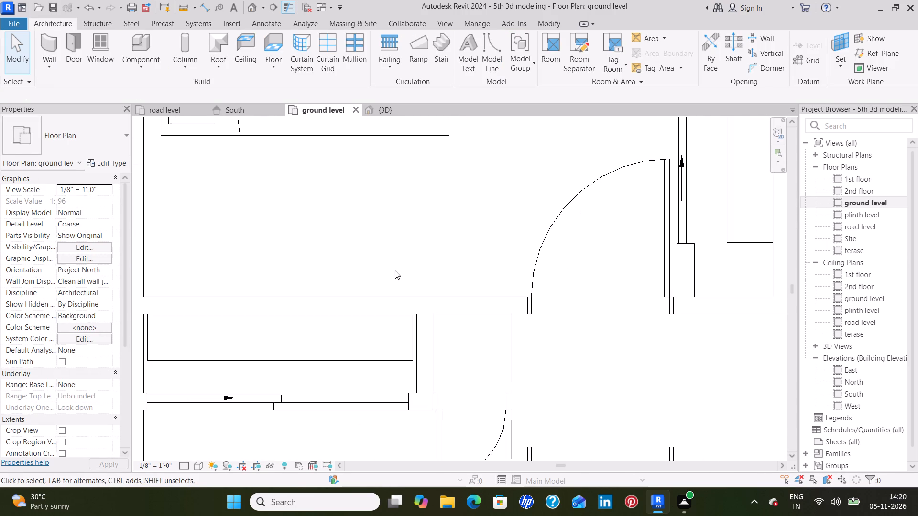
middle_drag(544, 179, 418, 253)
scroll(615, 231, down, 3)
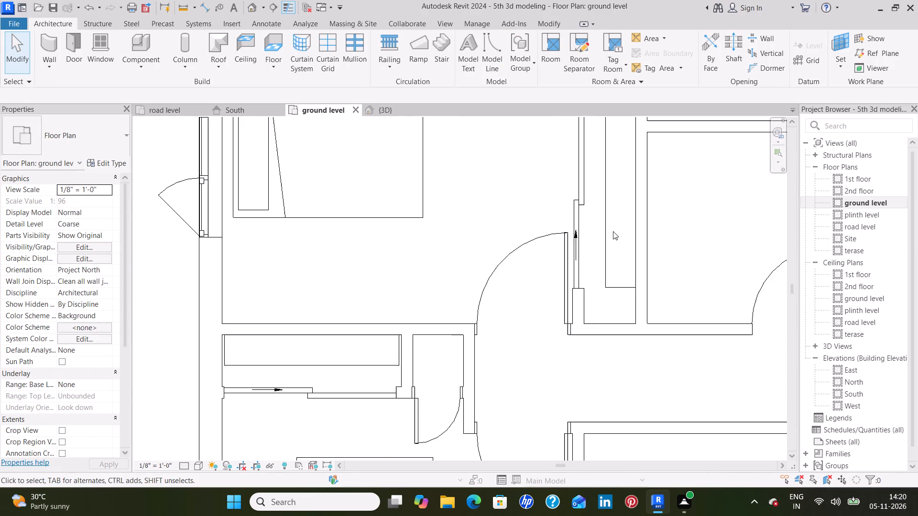
middle_drag(607, 228, 545, 273)
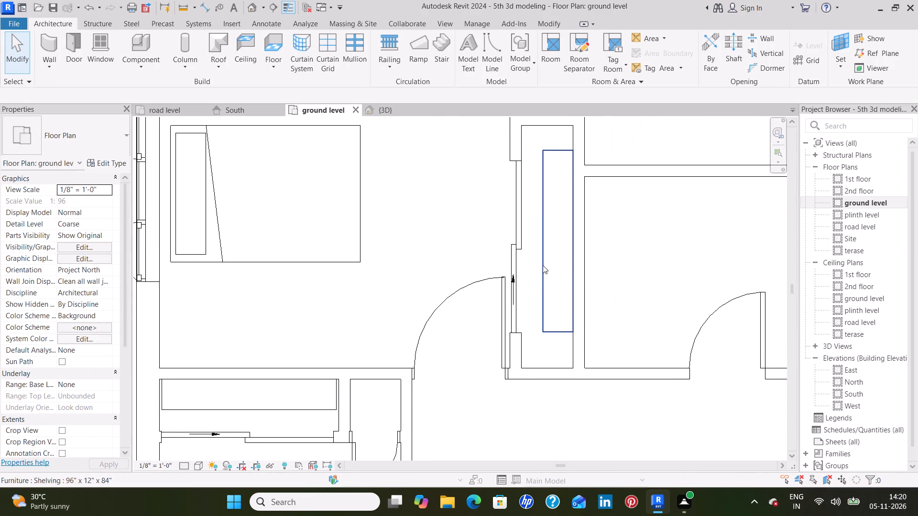
click(543, 265)
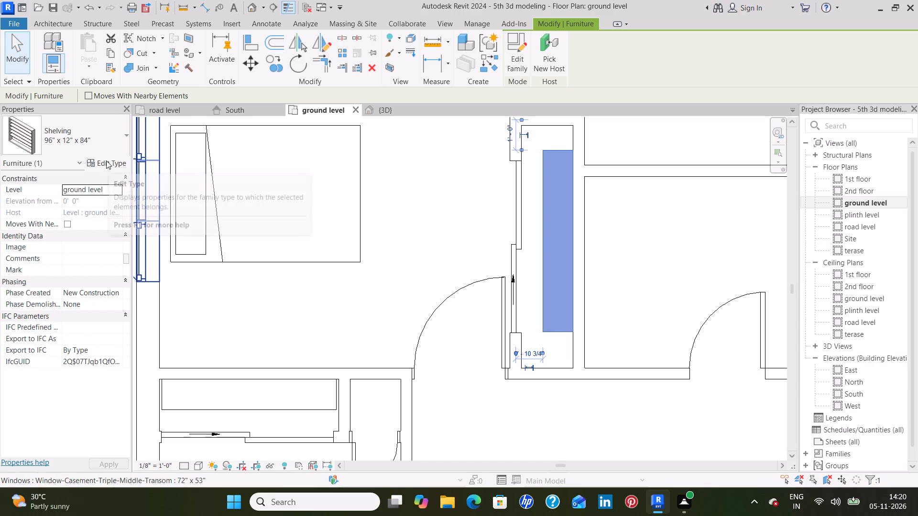
click(106, 161)
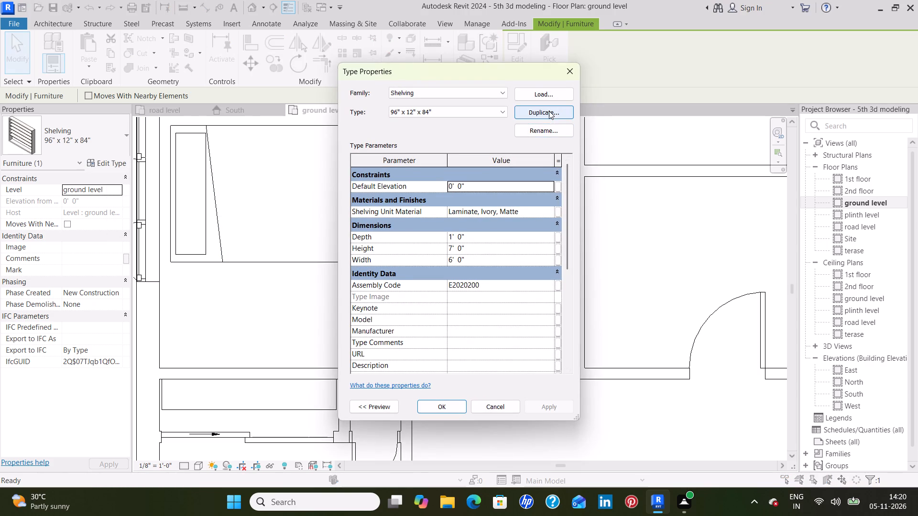
click(549, 111)
click(463, 270)
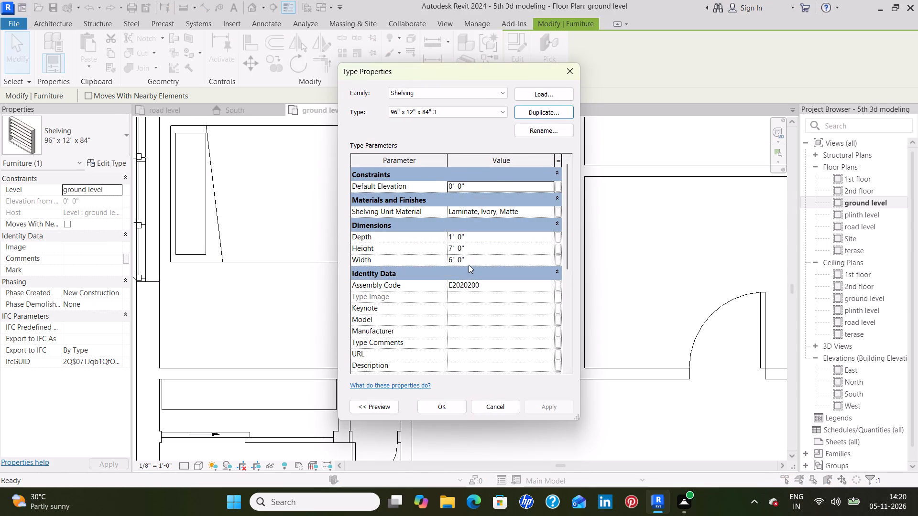
click(469, 258)
key(BackSpace)
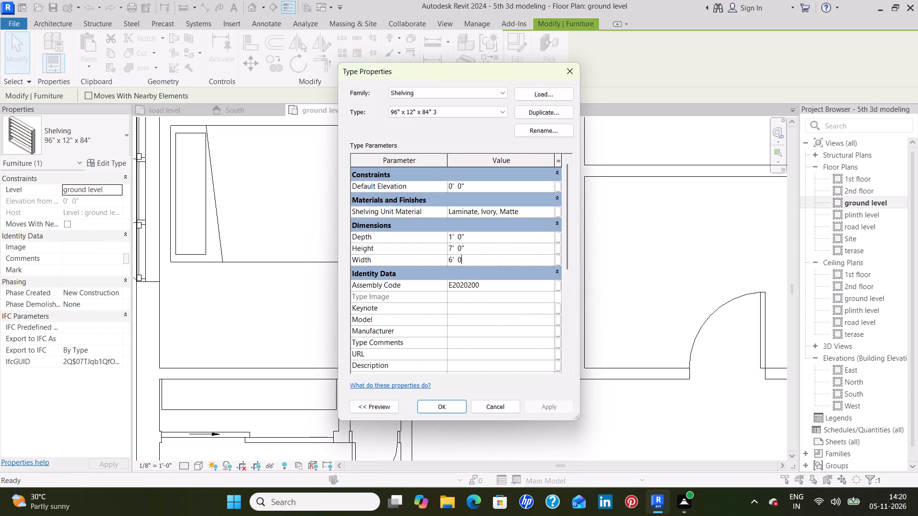
key(BackSpace)
key(BackSpace)
key(BackSpace)
key(BackSpace)
key(BackSpace)
key(BackSpace)
text(7')
key(Return)
click(556, 402)
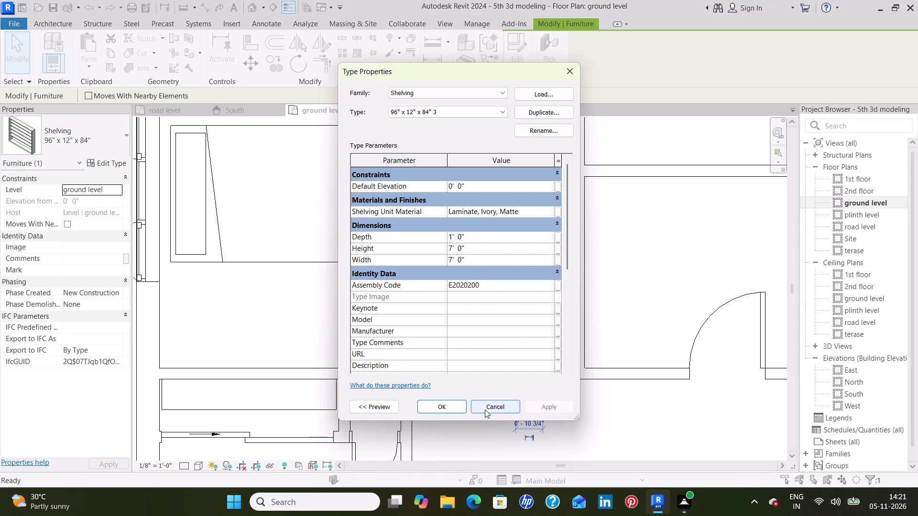
click(454, 406)
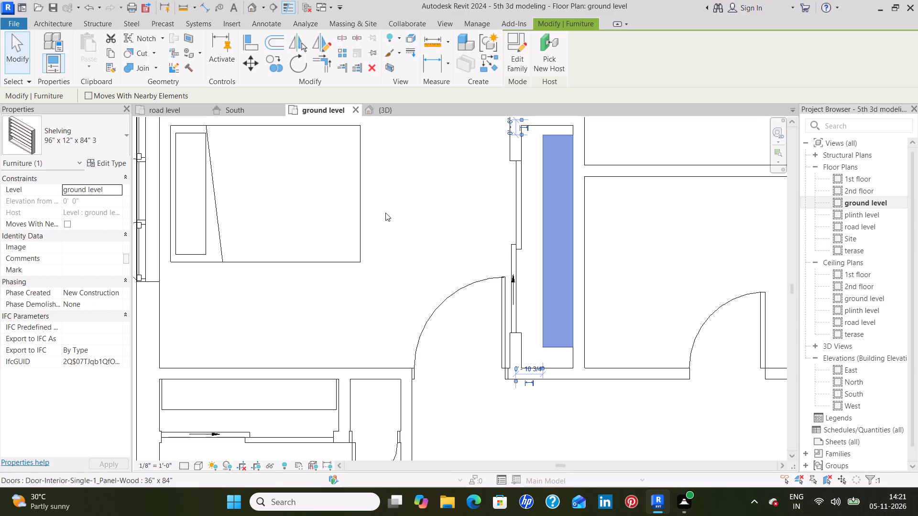
Set the width of the upper-left bedroom closet's shelving type to 8'.
click(112, 161)
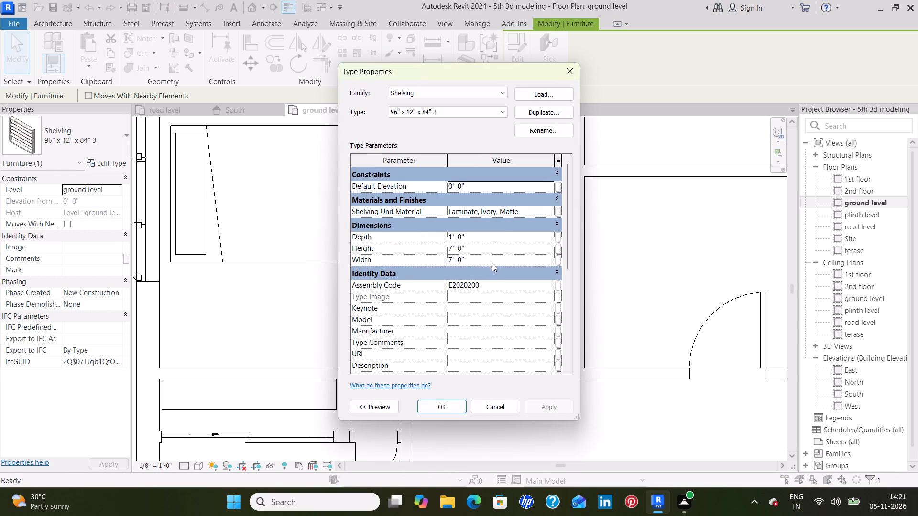
click(491, 259)
key(BackSpace)
key(8)
key(apostrophe)
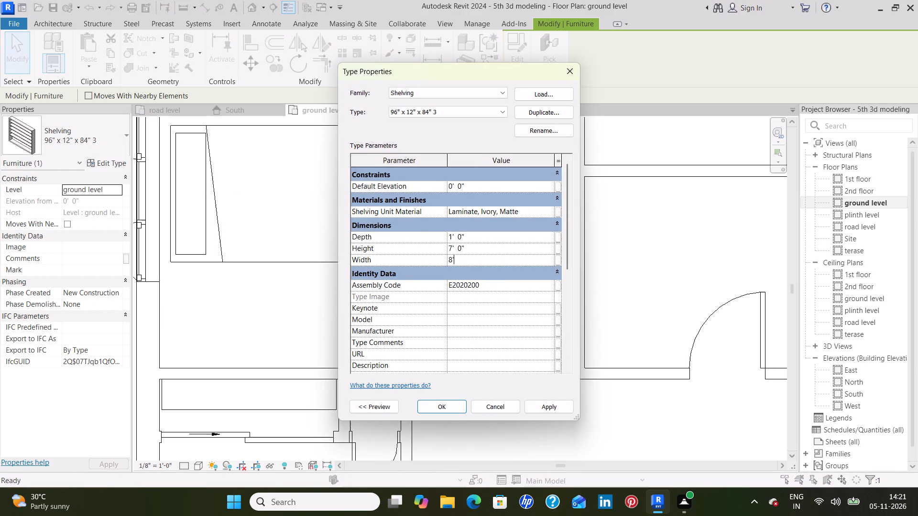
key(Return)
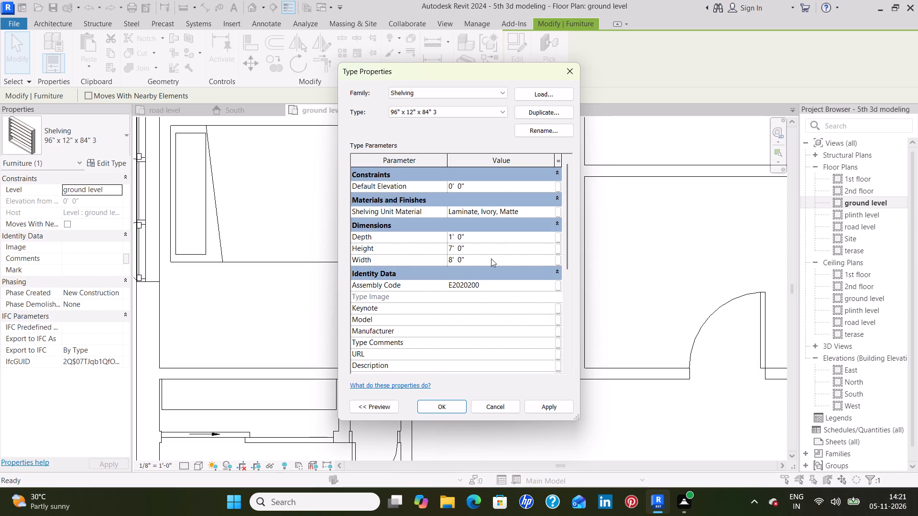
click(535, 407)
click(440, 403)
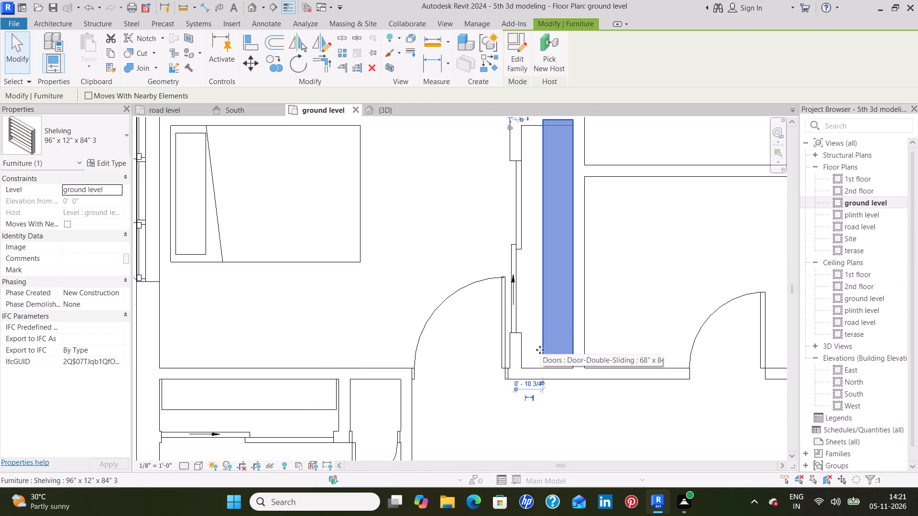
Nudge the widened shelving unit down towards the lower end wall of the upper-left bedroom's closet so it fits between the end walls.
key(Down)
key(Down)
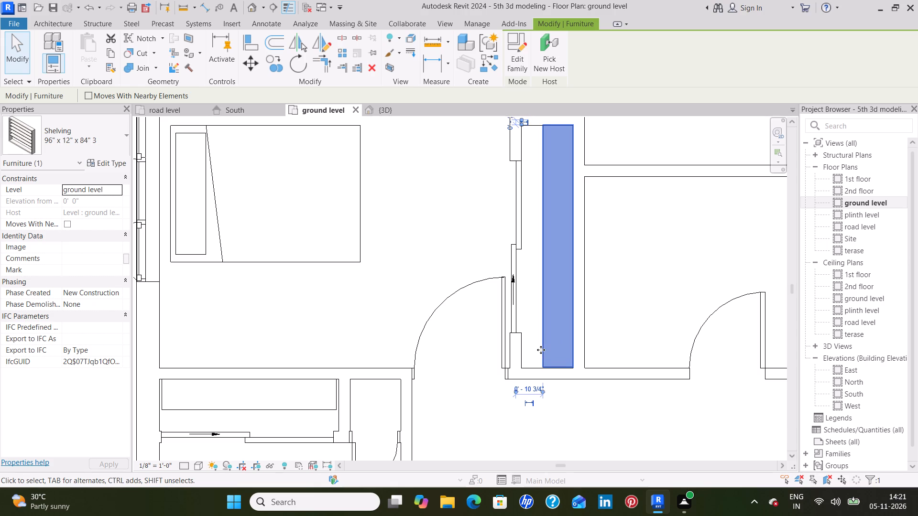
key(Down)
key(Up)
scroll(570, 374, up, 11)
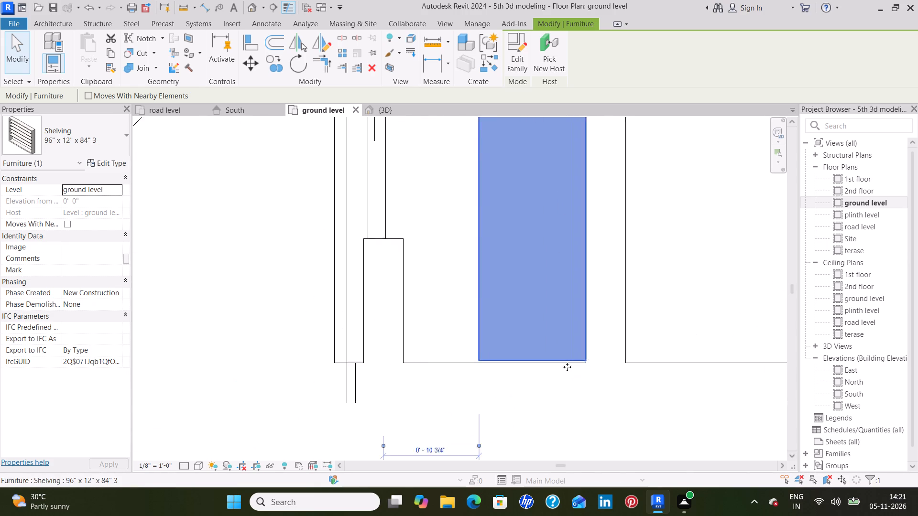
scroll(567, 367, up, 10)
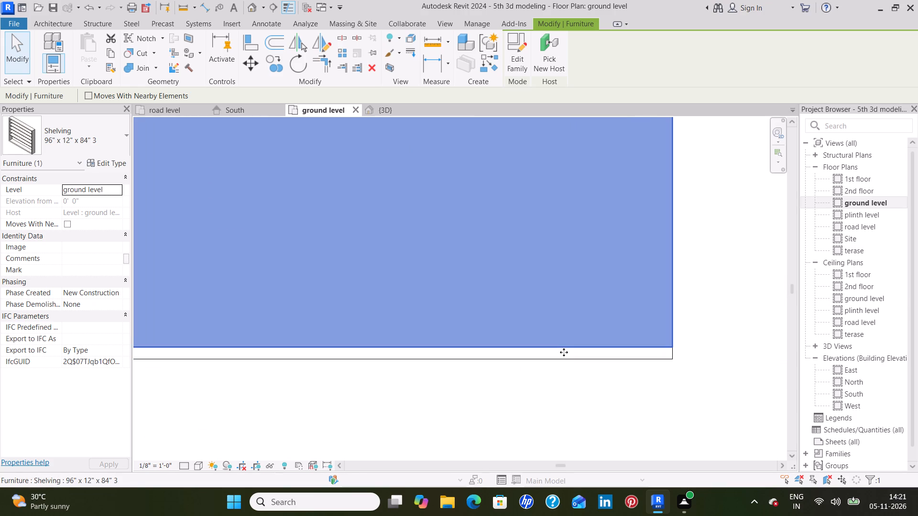
key(Down)
key(Down)
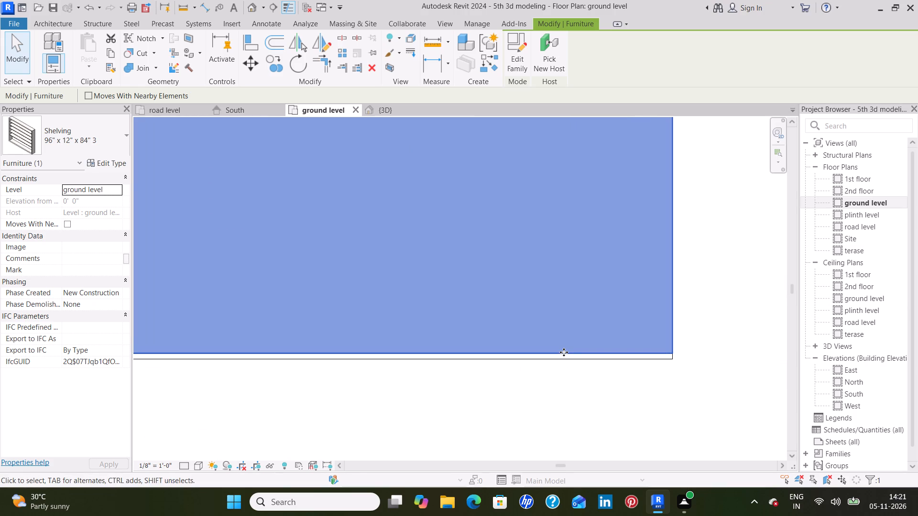
Examine how both ends of the vertical shelving unit meet the end walls of the upper-left bedroom's closet.
scroll(565, 351, down, 13)
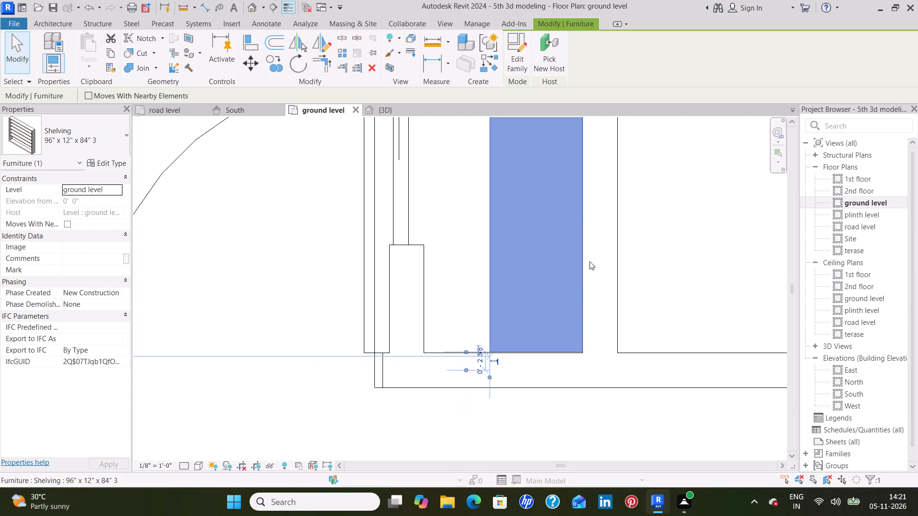
middle_drag(590, 221, 565, 341)
scroll(563, 326, down, 3)
middle_drag(558, 218, 545, 422)
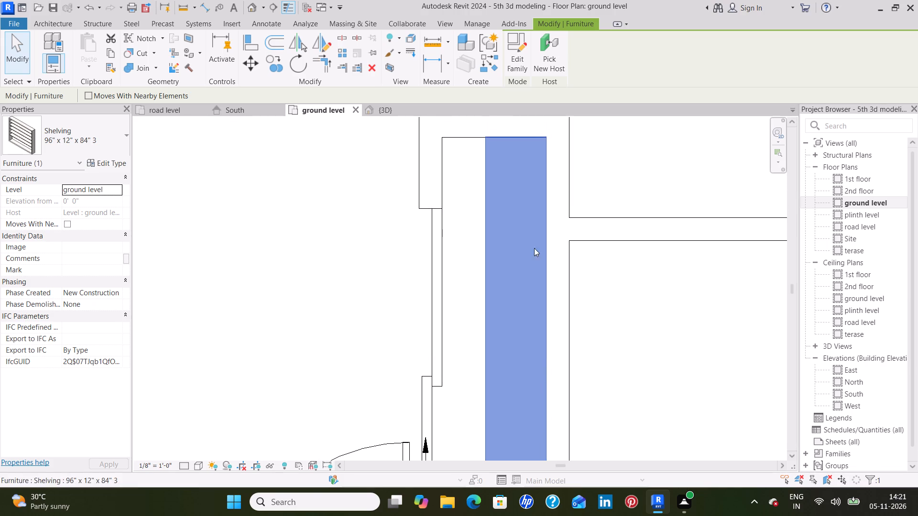
scroll(525, 135, up, 8)
scroll(524, 134, down, 6)
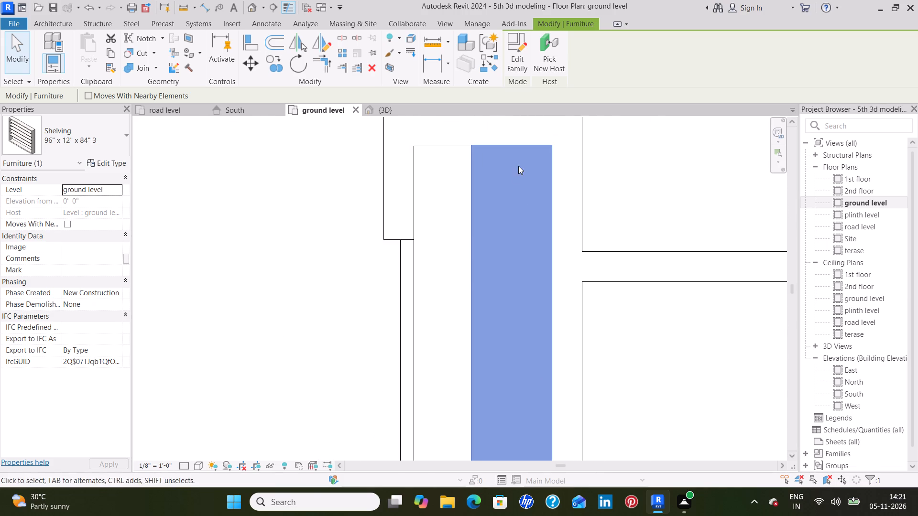
scroll(518, 166, down, 5)
middle_drag(545, 338, 547, 93)
scroll(531, 247, up, 3)
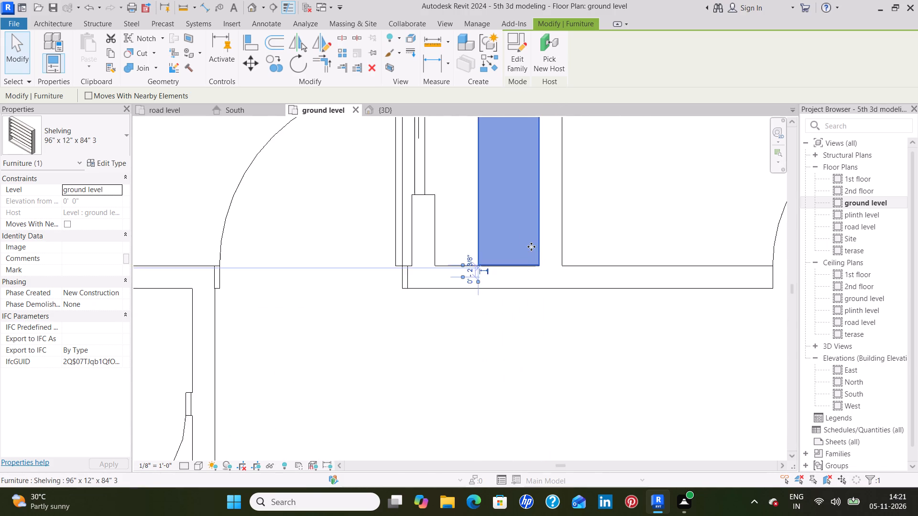
scroll(531, 247, up, 16)
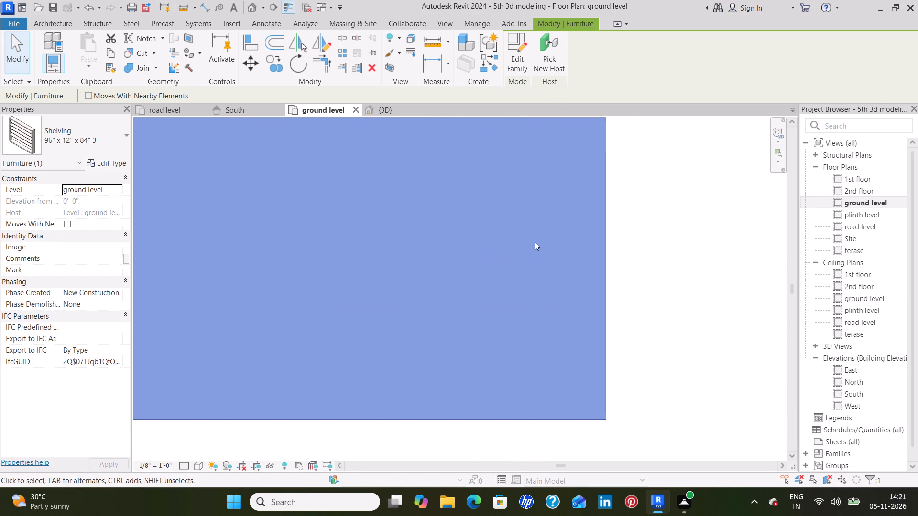
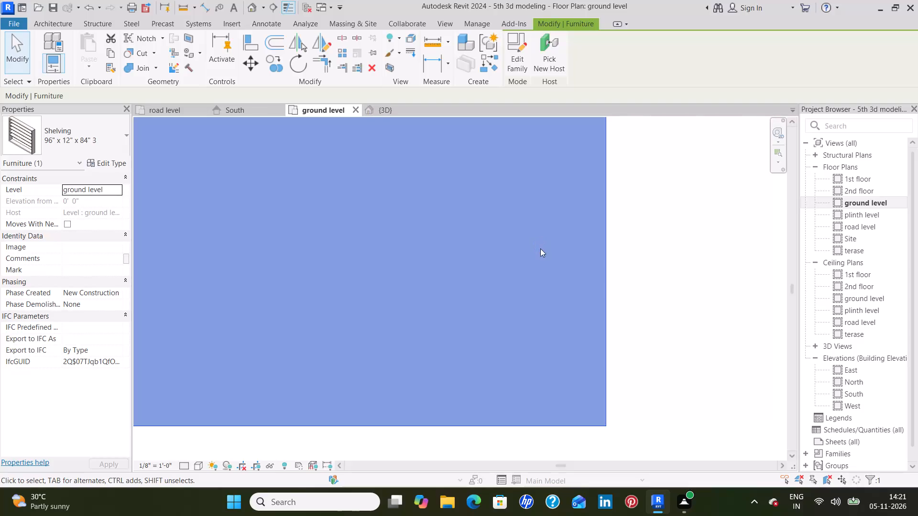
Check both ends of the selected 96" x 12" x 84" 3 shelving unit against its closet walls, leaving it deselected.
scroll(540, 248, down, 7)
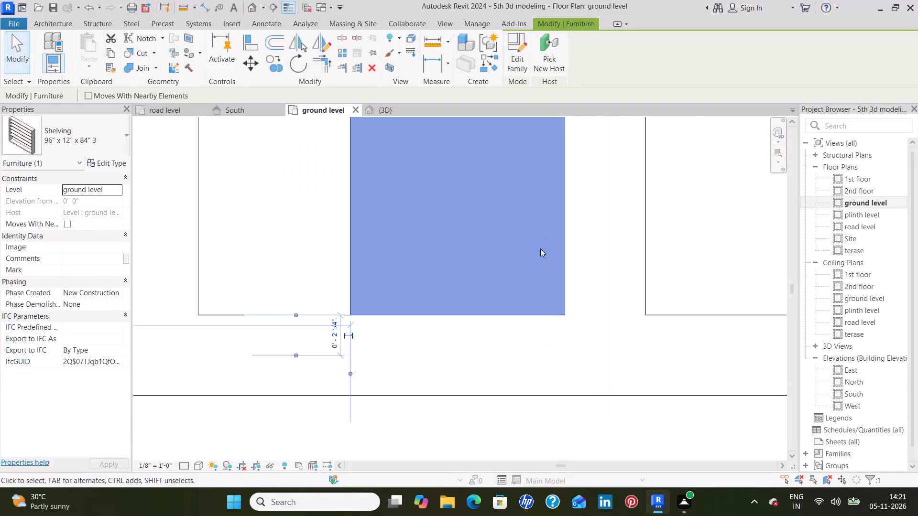
scroll(540, 247, down, 10)
middle_drag(561, 159, 536, 395)
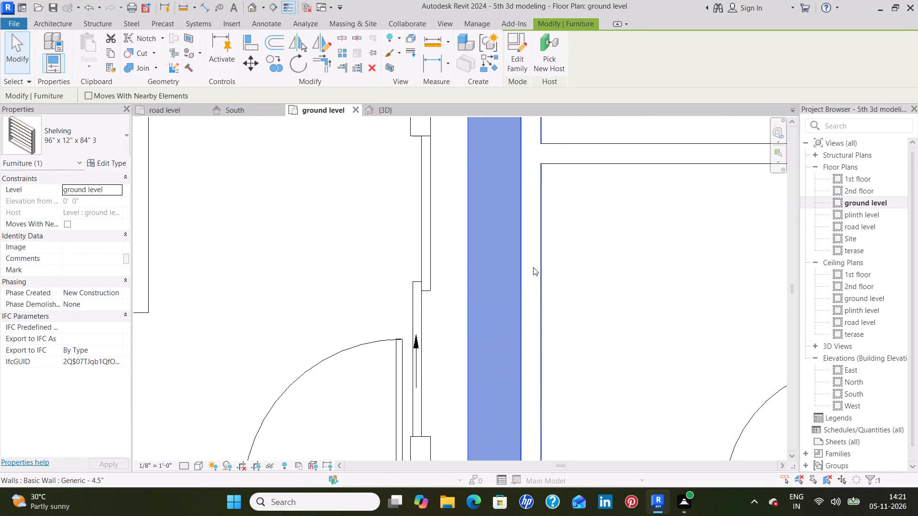
middle_drag(527, 188, 521, 261)
scroll(497, 136, up, 9)
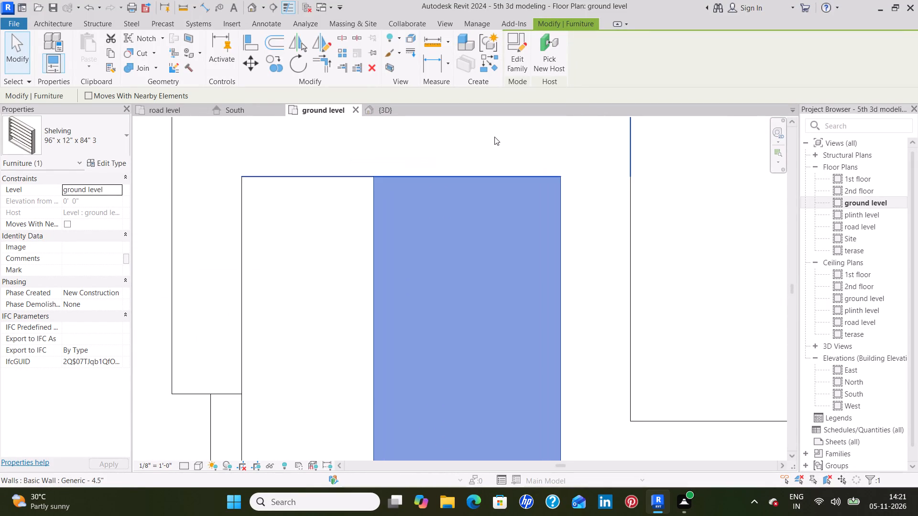
click(586, 223)
Nudge the 96" x 12" x 84" 2 shelving in the lower-left bedroom closet rightward, flush with the closet's right wall.
scroll(526, 229, down, 5)
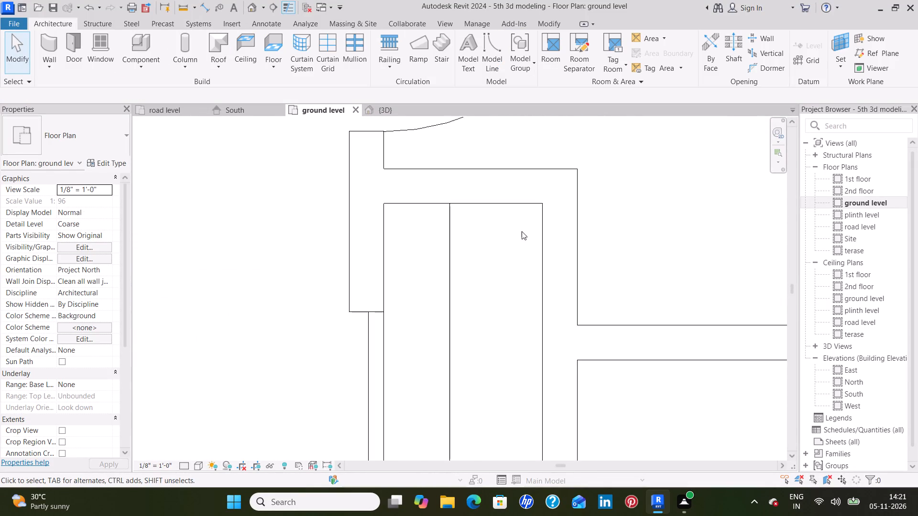
scroll(522, 231, down, 3)
scroll(503, 290, down, 1)
middle_drag(503, 290, 515, 256)
scroll(520, 244, down, 4)
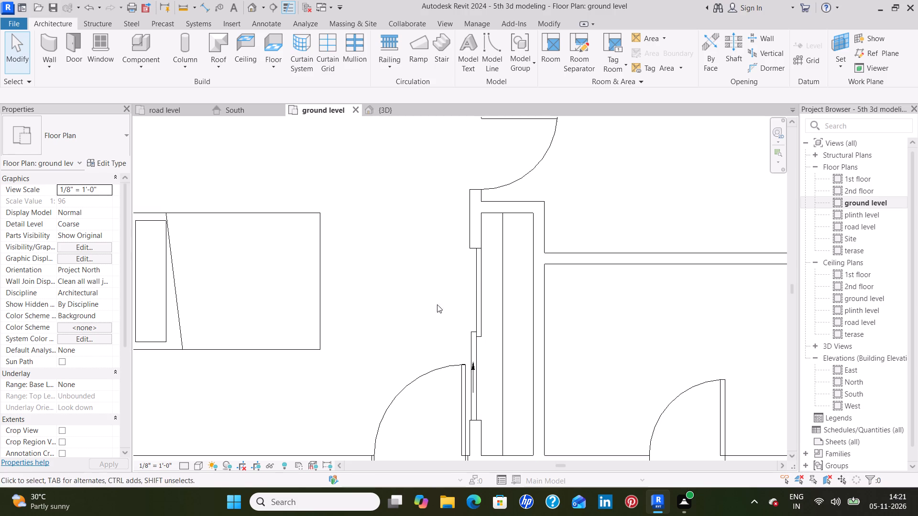
middle_drag(432, 310, 472, 247)
scroll(480, 228, down, 3)
middle_drag(386, 336, 387, 331)
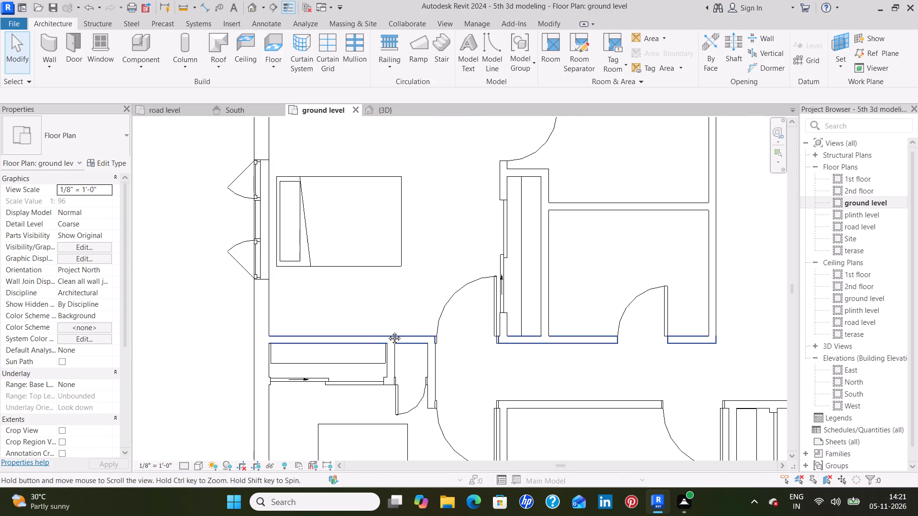
middle_drag(387, 331, 434, 171)
scroll(434, 177, down, 5)
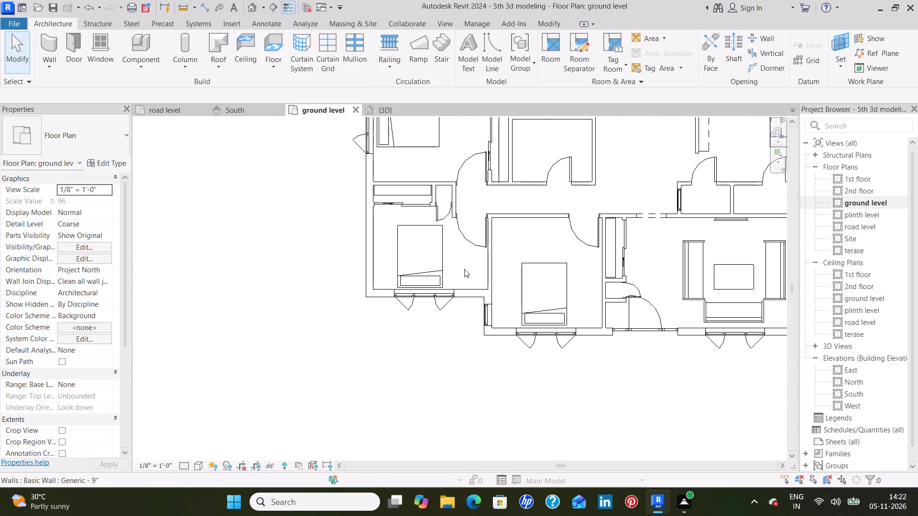
middle_drag(464, 269, 454, 272)
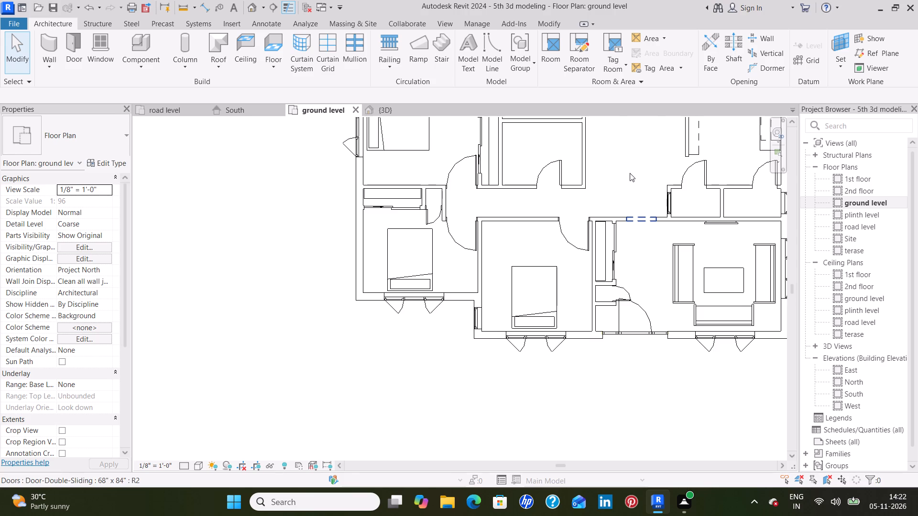
middle_drag(630, 173, 609, 195)
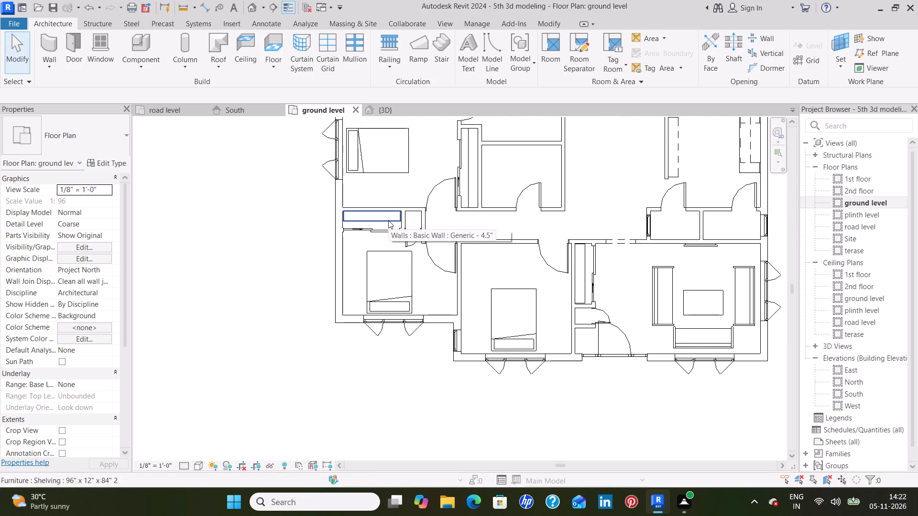
click(388, 219)
scroll(388, 219, up, 4)
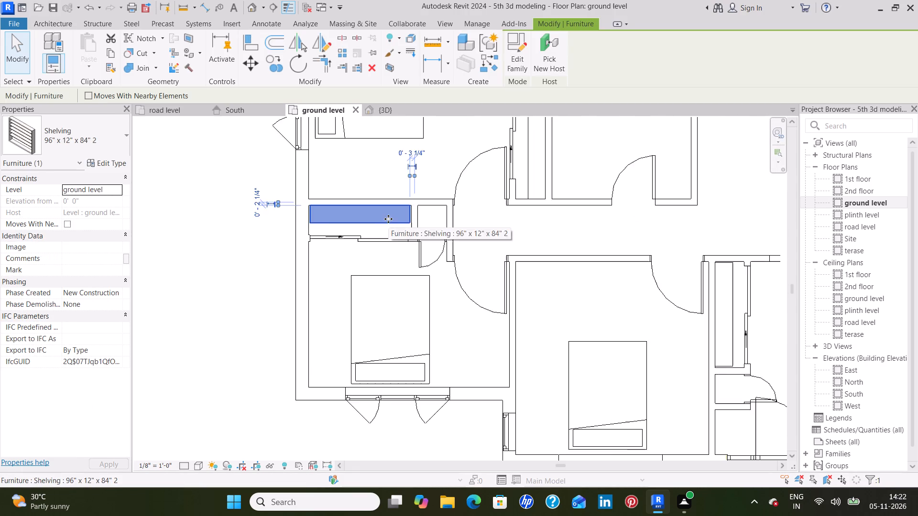
scroll(388, 219, up, 9)
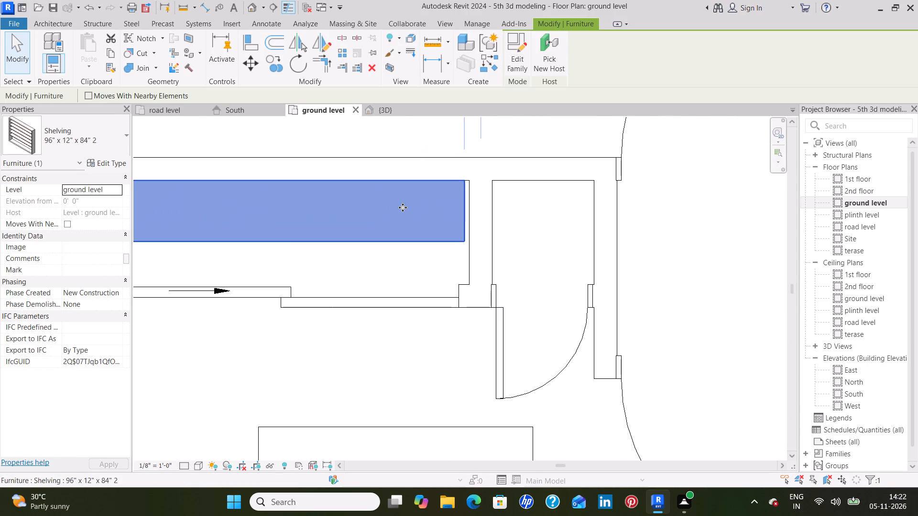
middle_drag(403, 207, 496, 241)
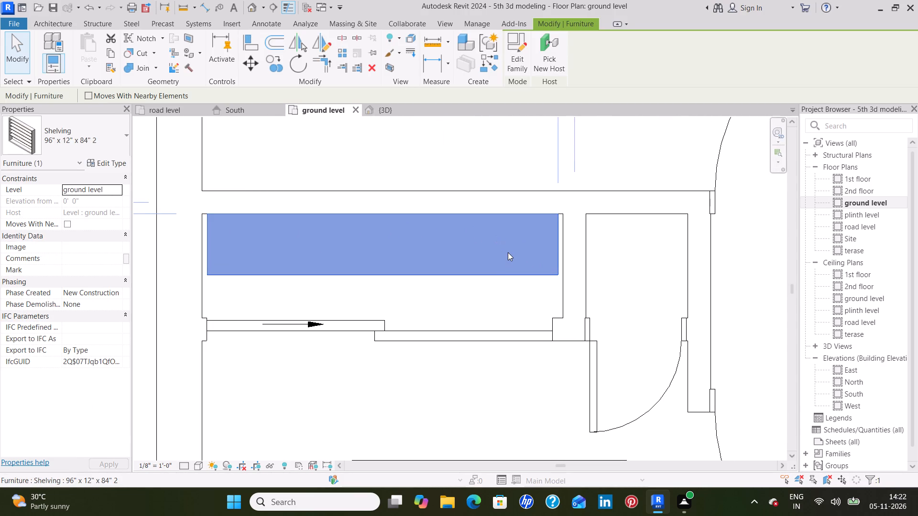
key(Right)
key(Right)
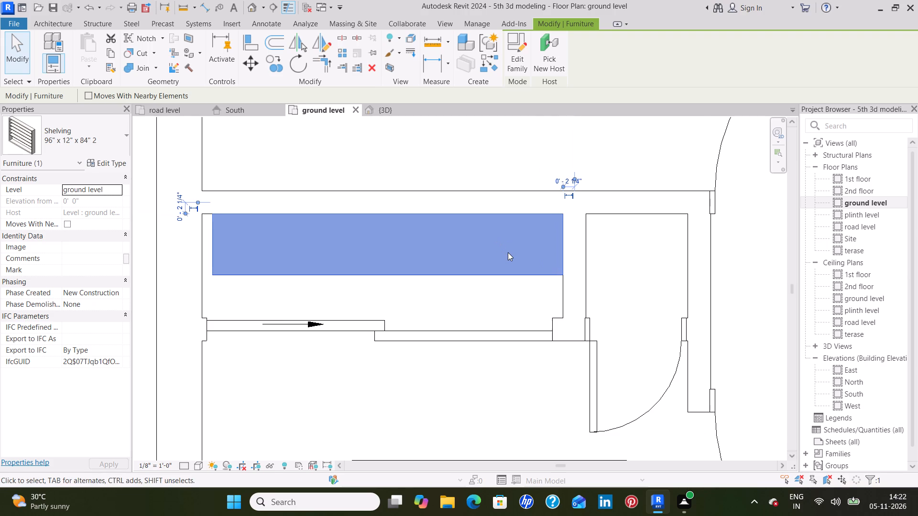
Set the Width of the 96" x 12" x 84" 2 shelving type to 5' 11".
click(103, 160)
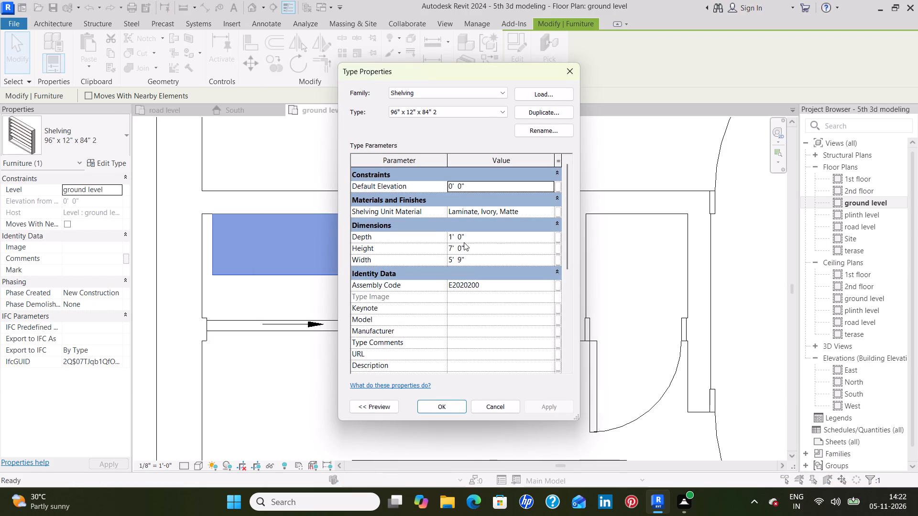
click(475, 260)
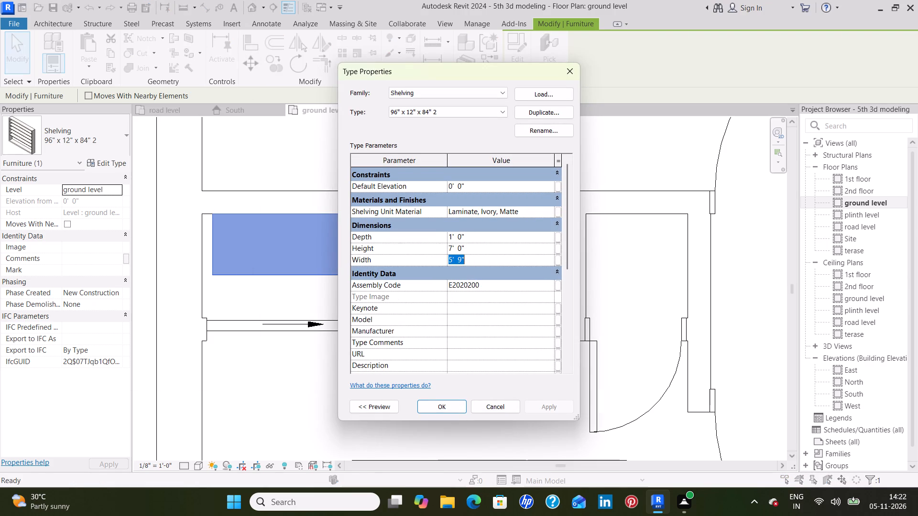
key(BackSpace)
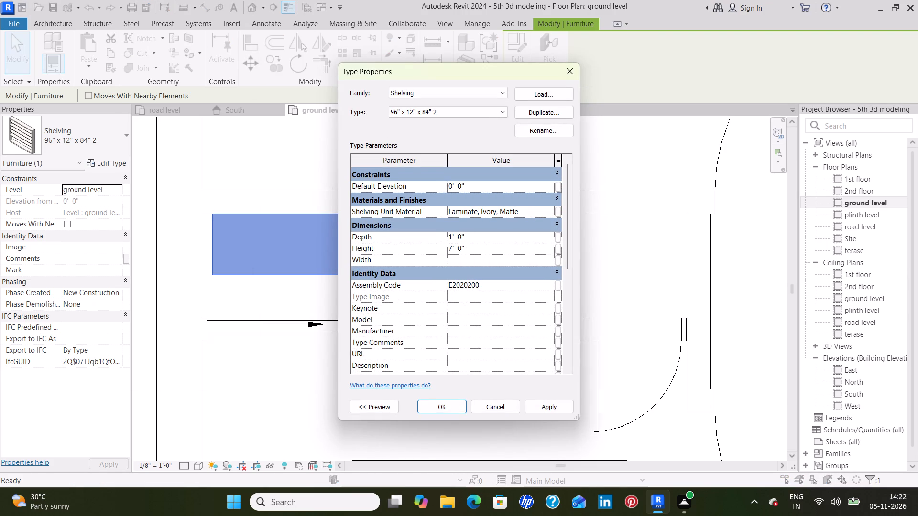
key(5)
key(apostrophe)
text(11)
key(shift+quotedbl)
key(Return)
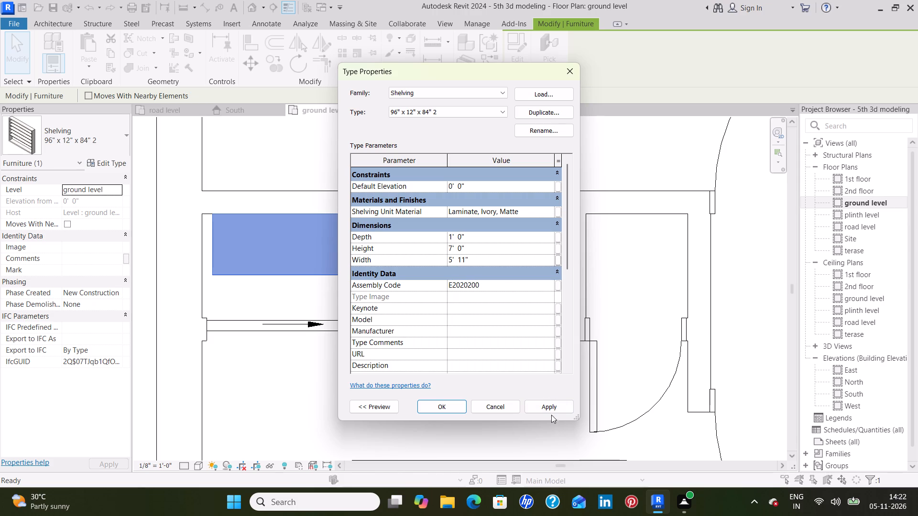
click(548, 403)
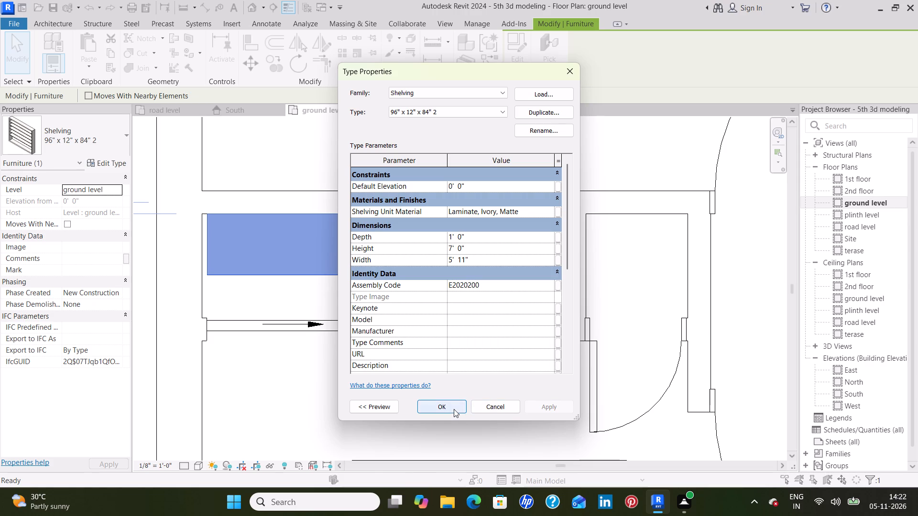
click(454, 409)
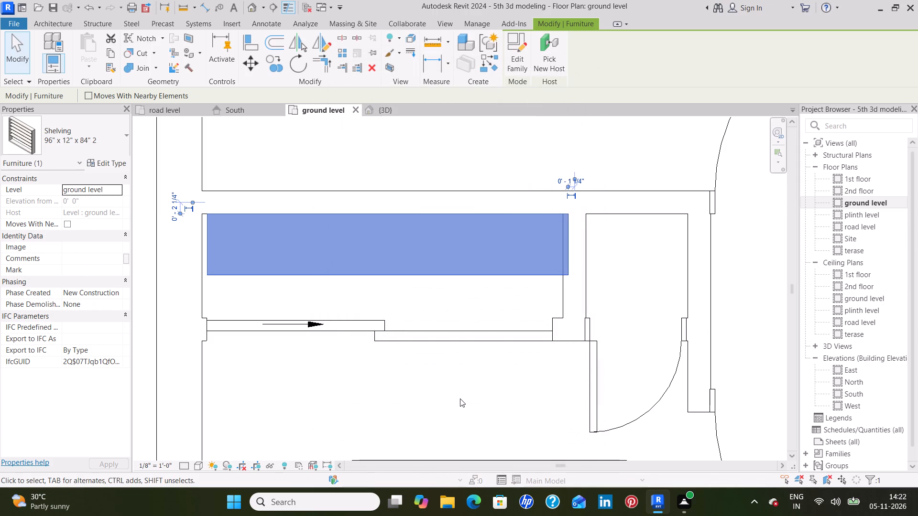
Nudge the widened shelving leftward so it sits flush between the closet's side walls, and deselect it.
key(Left)
key(Left)
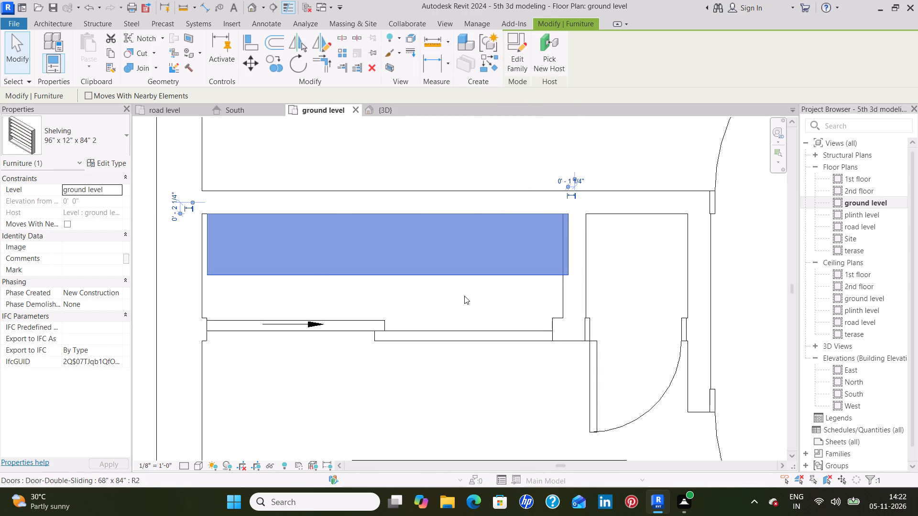
key(Left)
key(Left)
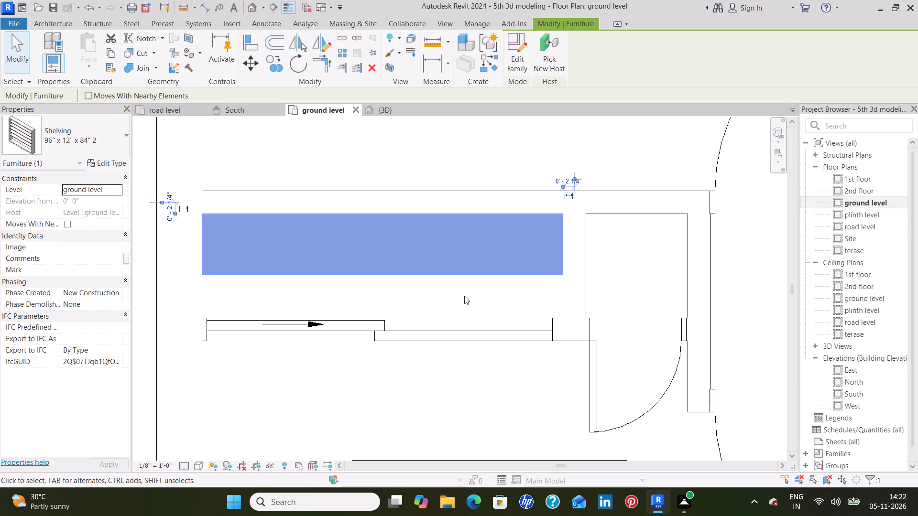
click(464, 296)
Nudge the 96" x 12" x 84" shelving in the closet beside the living room upward against the closet's upper wall.
scroll(841, 280, down, 4)
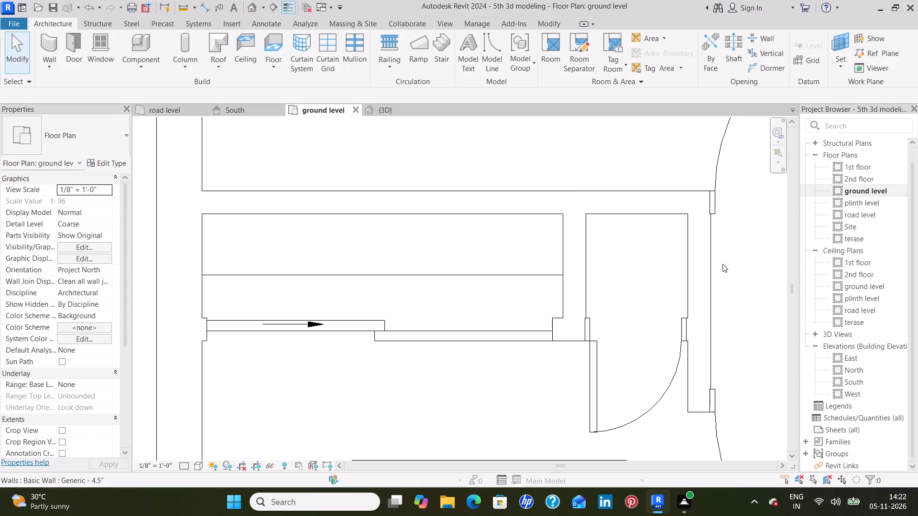
scroll(723, 264, down, 3)
middle_drag(739, 269, 593, 283)
scroll(560, 286, down, 3)
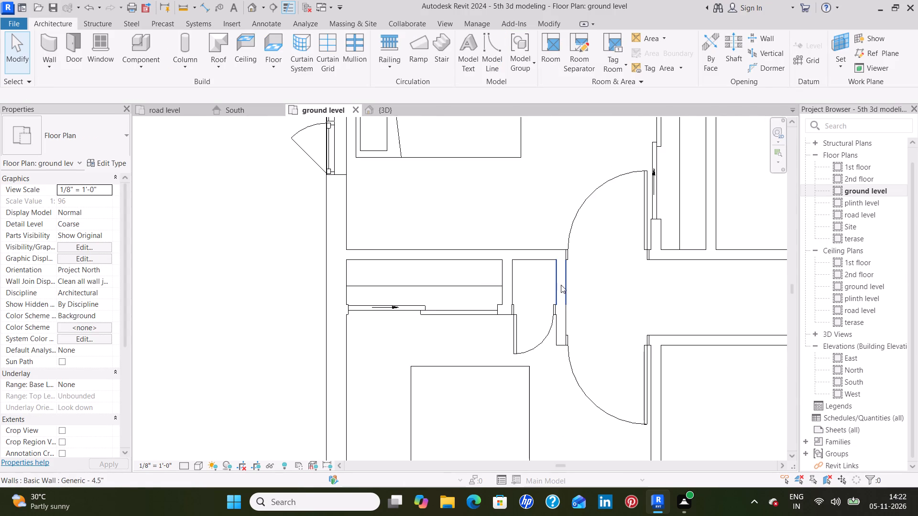
scroll(586, 281, down, 4)
scroll(692, 280, down, 2)
middle_drag(653, 286, 385, 269)
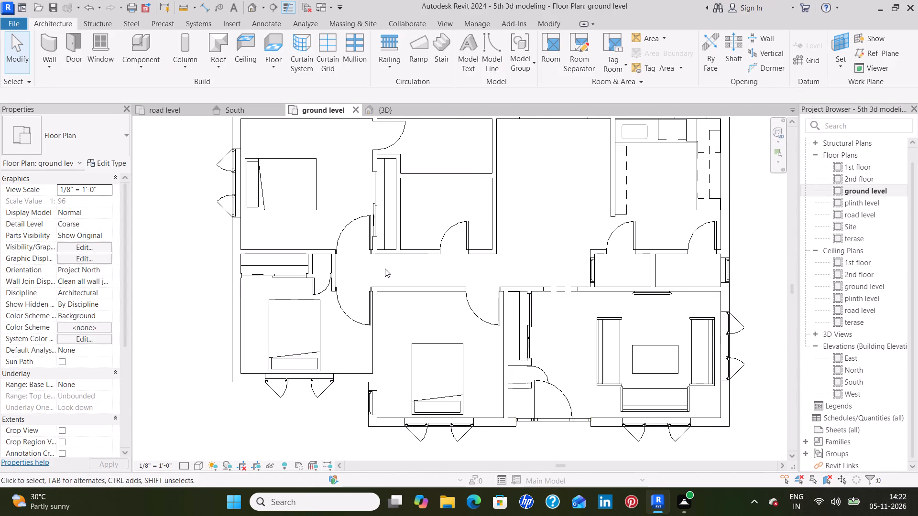
scroll(507, 336, up, 8)
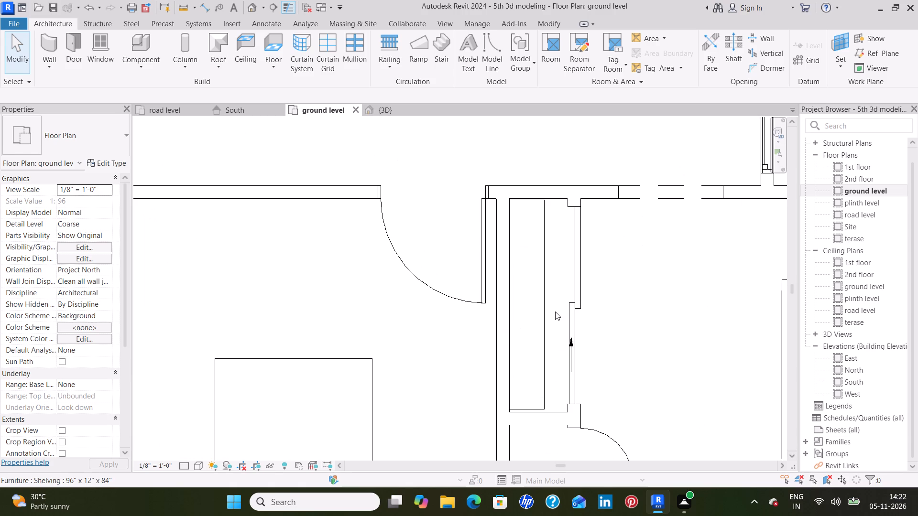
scroll(527, 259, up, 4)
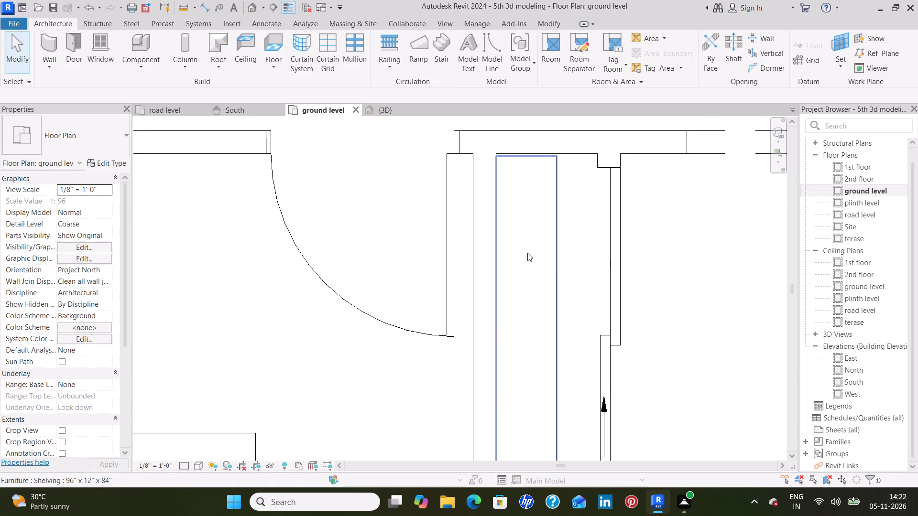
scroll(527, 253, up, 4)
middle_drag(527, 251, 520, 364)
scroll(472, 218, up, 4)
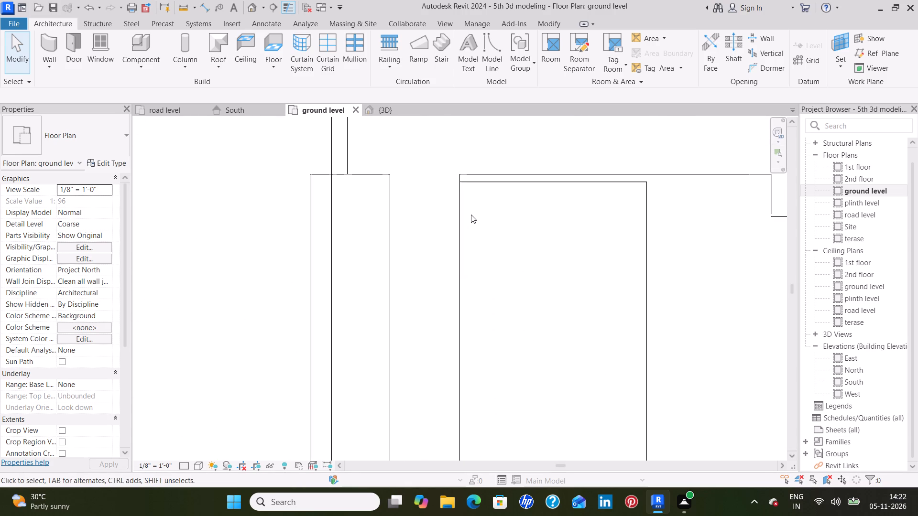
click(592, 181)
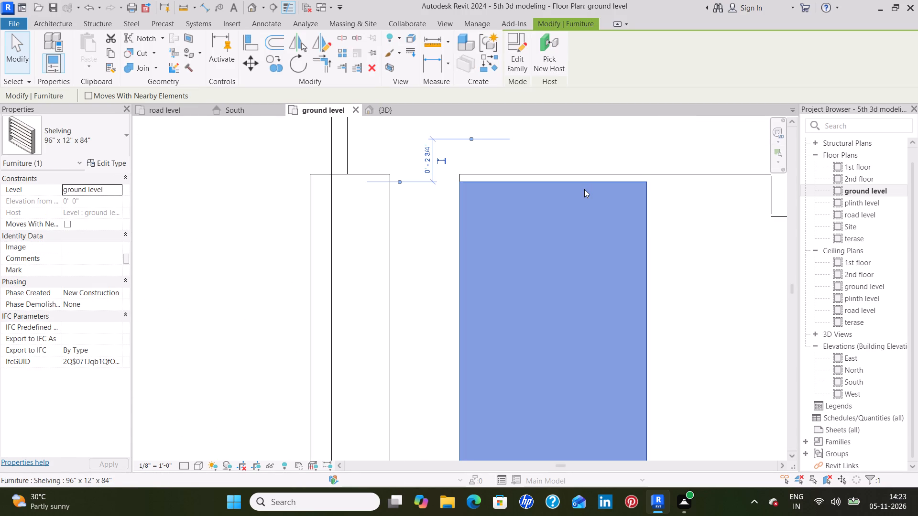
key(Up)
key(Up)
key(Up)
key(Up)
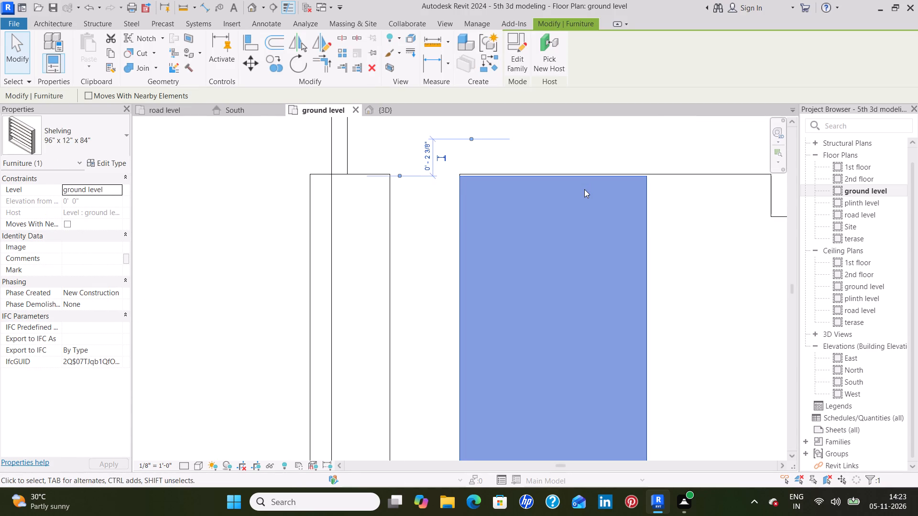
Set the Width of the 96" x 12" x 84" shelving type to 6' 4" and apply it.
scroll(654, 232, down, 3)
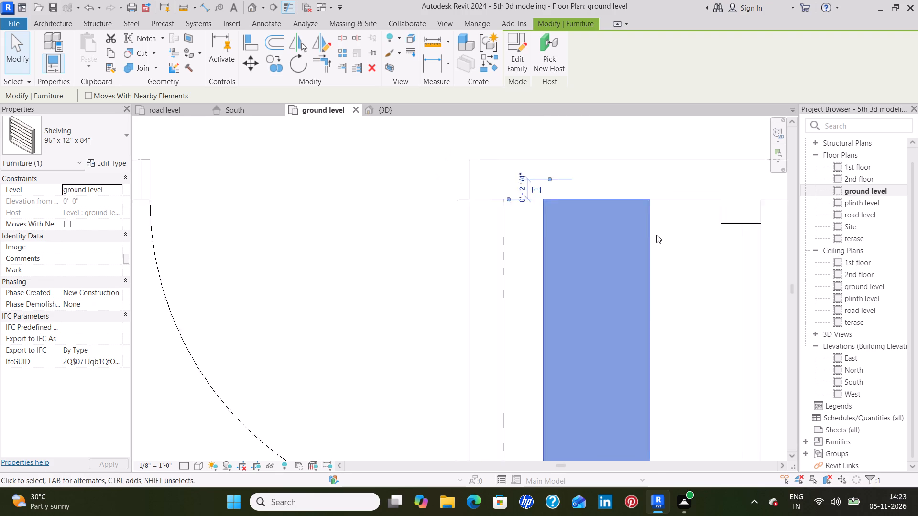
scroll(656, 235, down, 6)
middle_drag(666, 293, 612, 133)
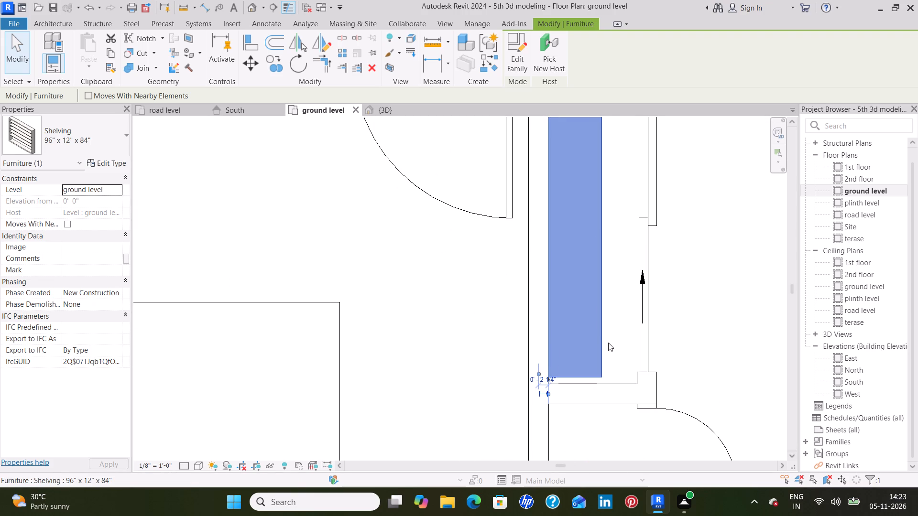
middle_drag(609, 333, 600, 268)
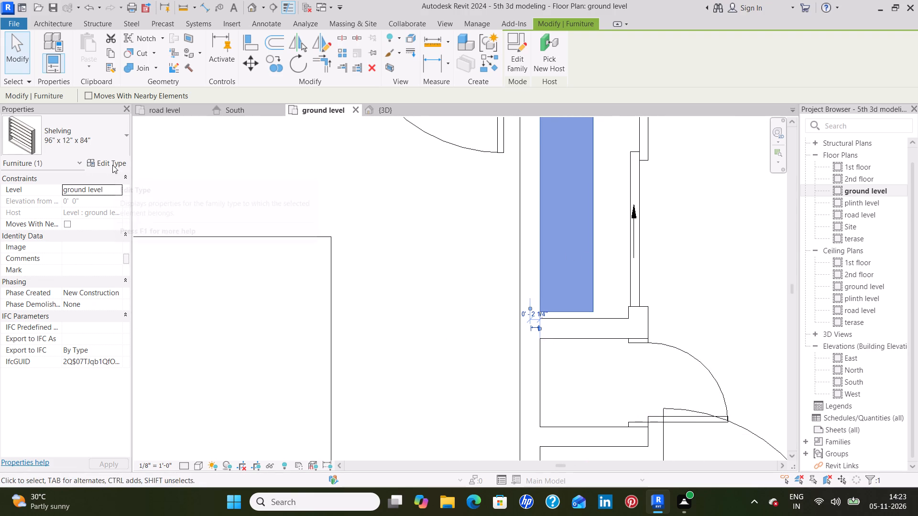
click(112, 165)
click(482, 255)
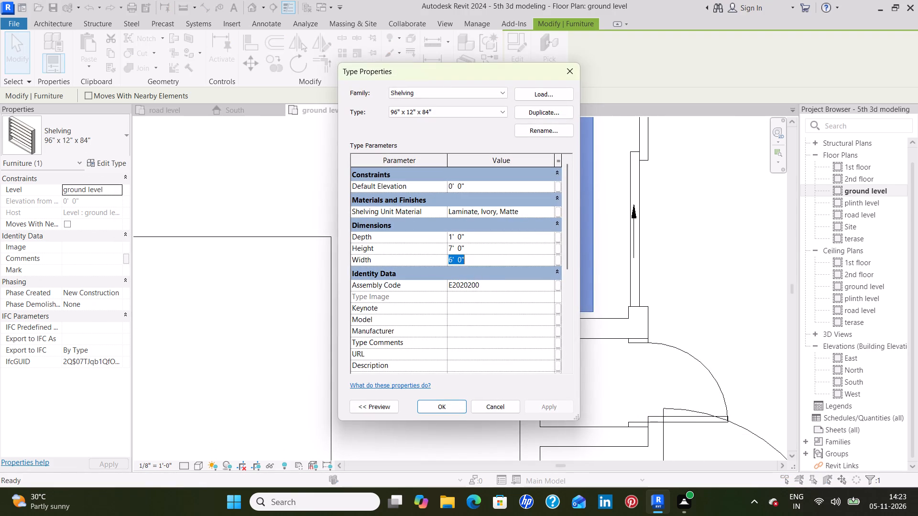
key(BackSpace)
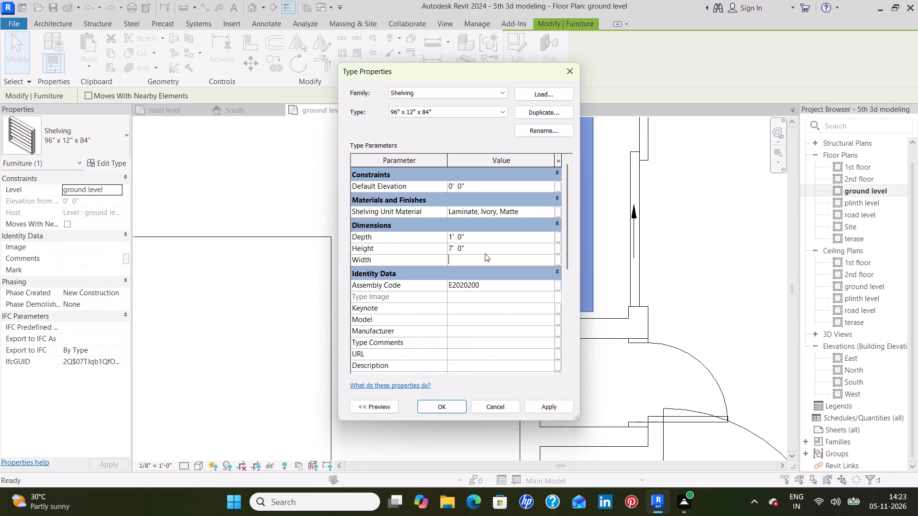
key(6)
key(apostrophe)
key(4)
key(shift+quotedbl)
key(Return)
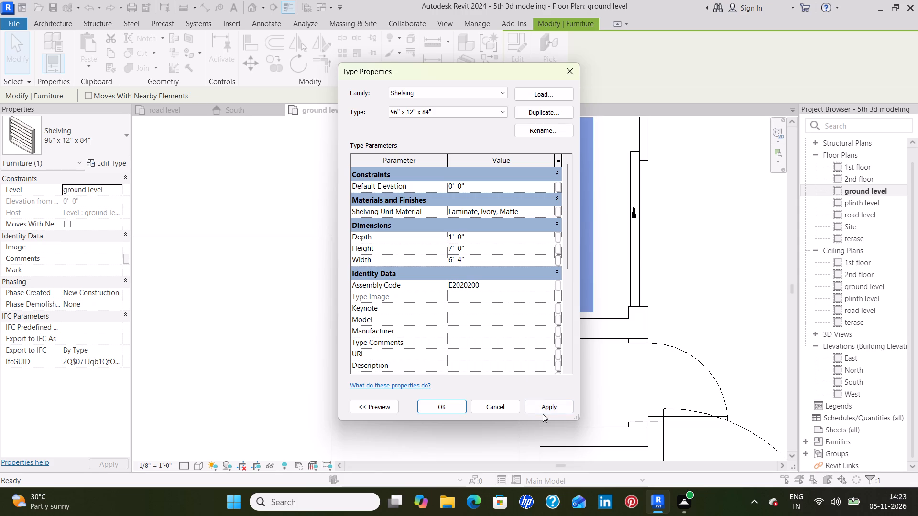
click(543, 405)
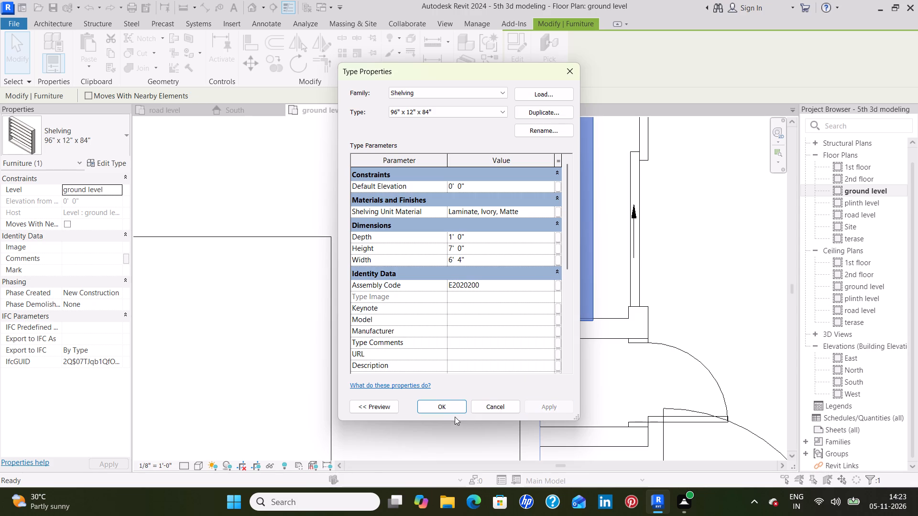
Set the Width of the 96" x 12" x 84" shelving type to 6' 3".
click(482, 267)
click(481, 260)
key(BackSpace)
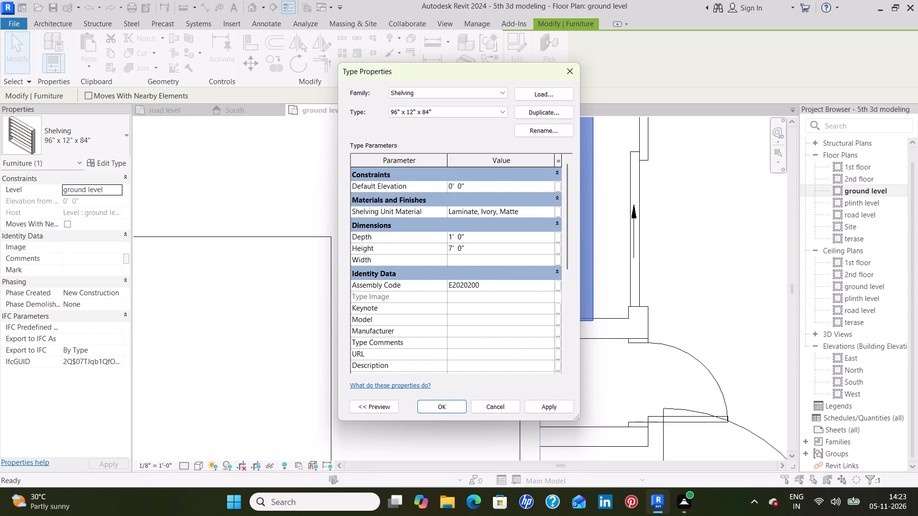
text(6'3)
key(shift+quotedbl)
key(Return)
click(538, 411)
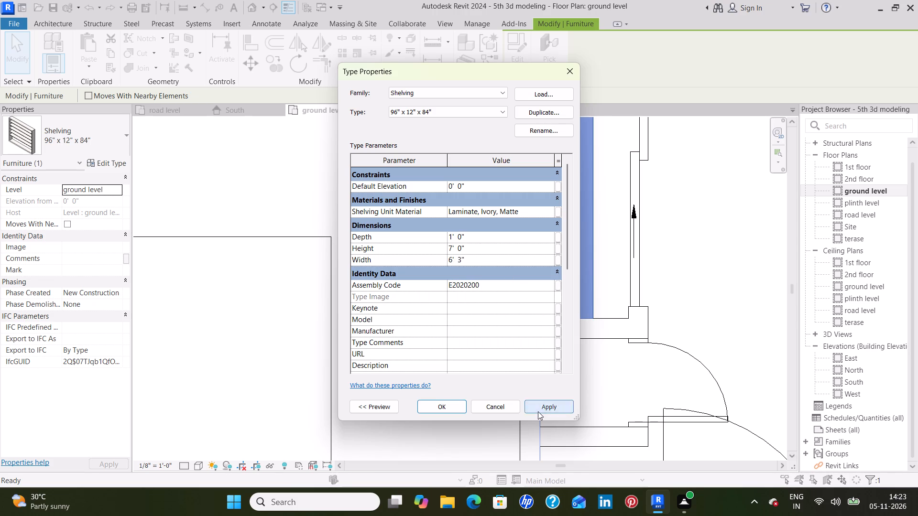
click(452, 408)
Set the Width of the 96" x 12" x 84" shelving type to 6' 1".
scroll(555, 331, down, 1)
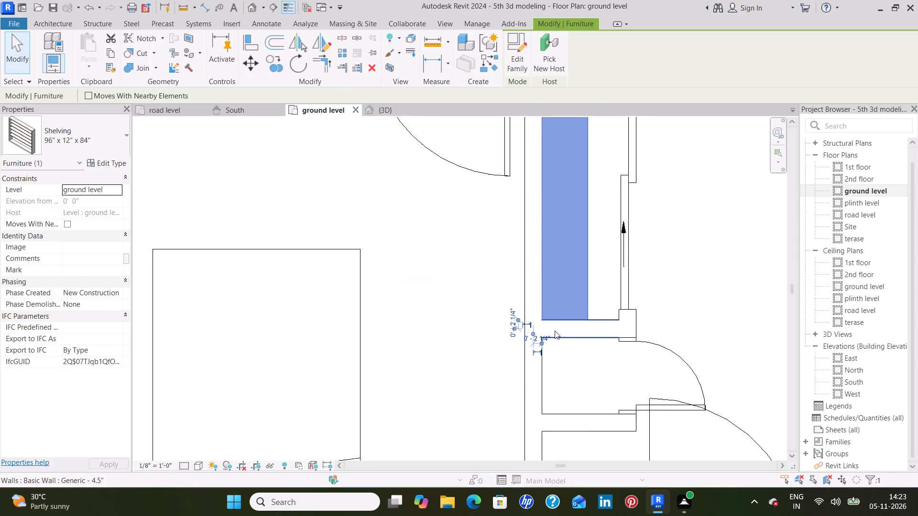
scroll(555, 331, down, 2)
scroll(578, 232, down, 3)
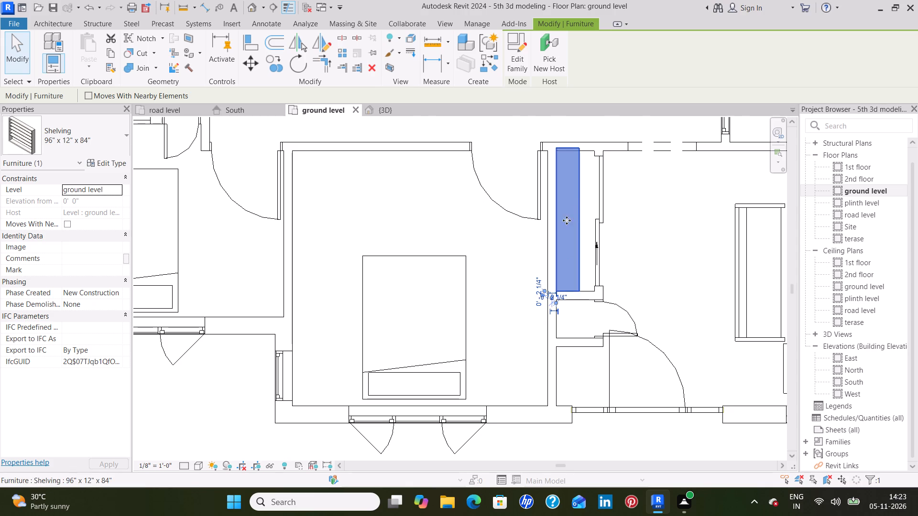
scroll(582, 225, up, 4)
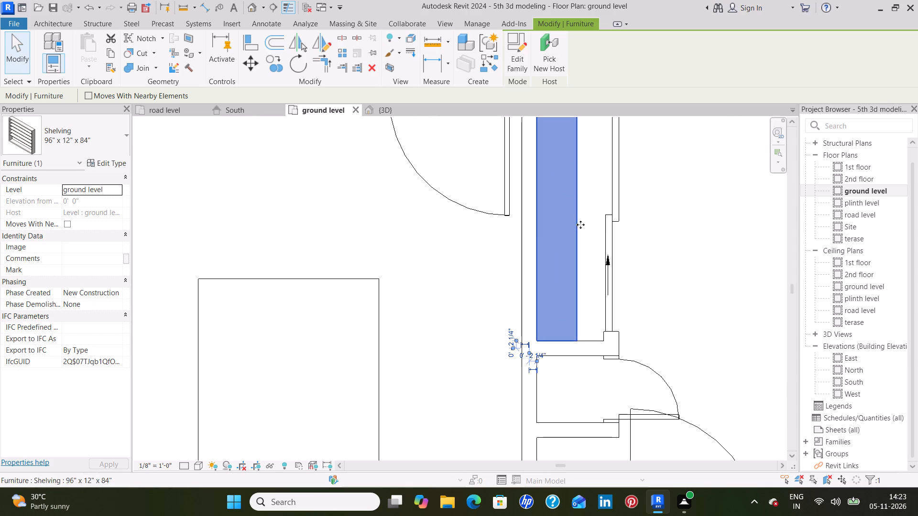
click(106, 161)
click(487, 258)
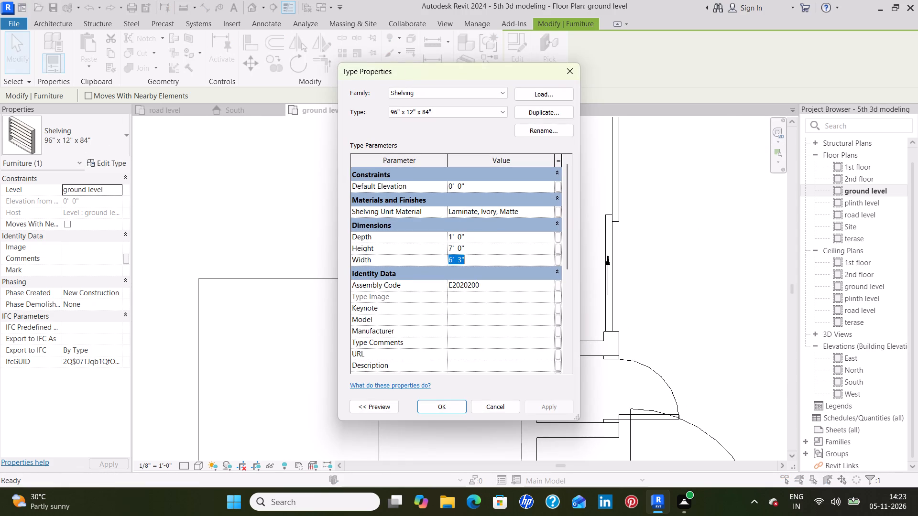
key(BackSpace)
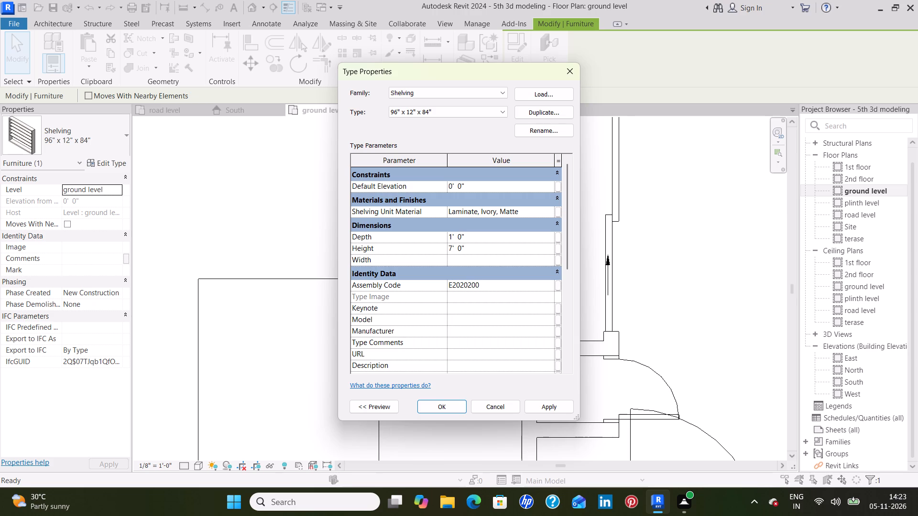
text(6'1)
key(shift+quotedbl)
key(Return)
click(551, 407)
click(452, 405)
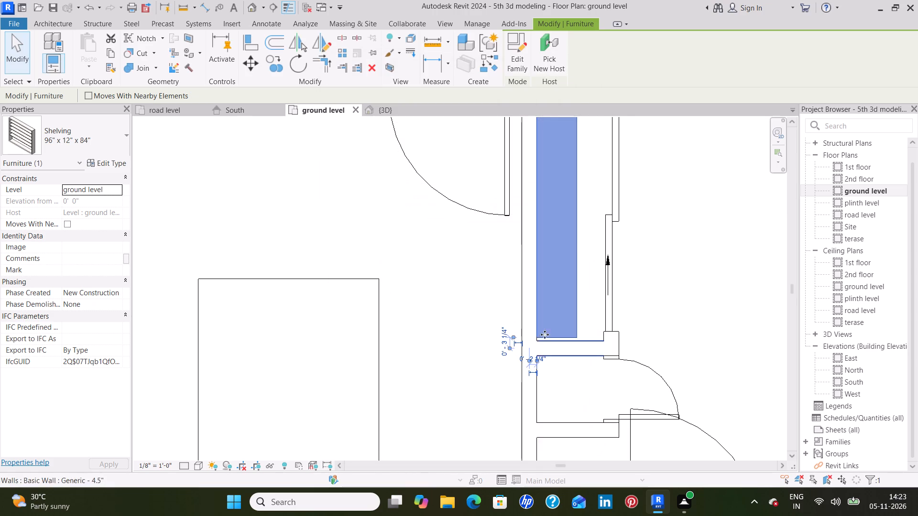
Nudge the shelving in the closet beside the living room downward until it sits flush against the closet's lower wall.
scroll(484, 290, down, 6)
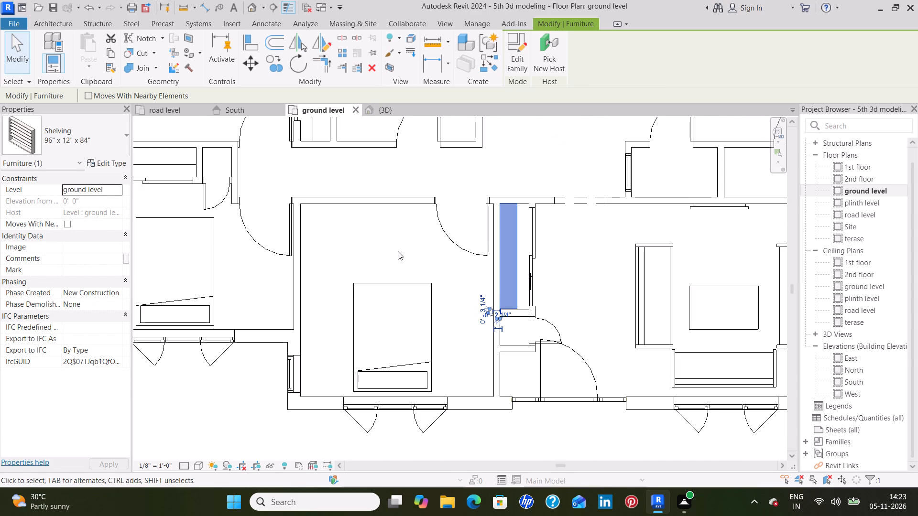
middle_drag(398, 251, 356, 309)
scroll(477, 349, up, 3)
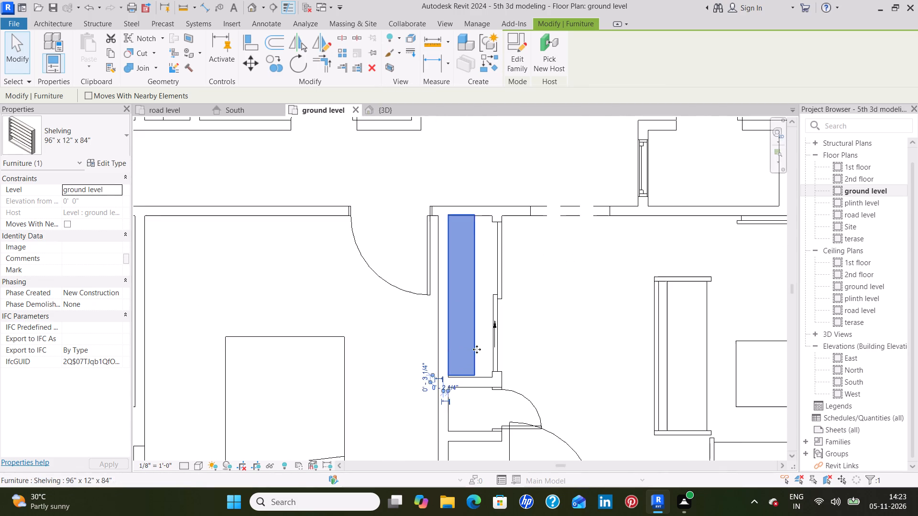
scroll(477, 349, up, 4)
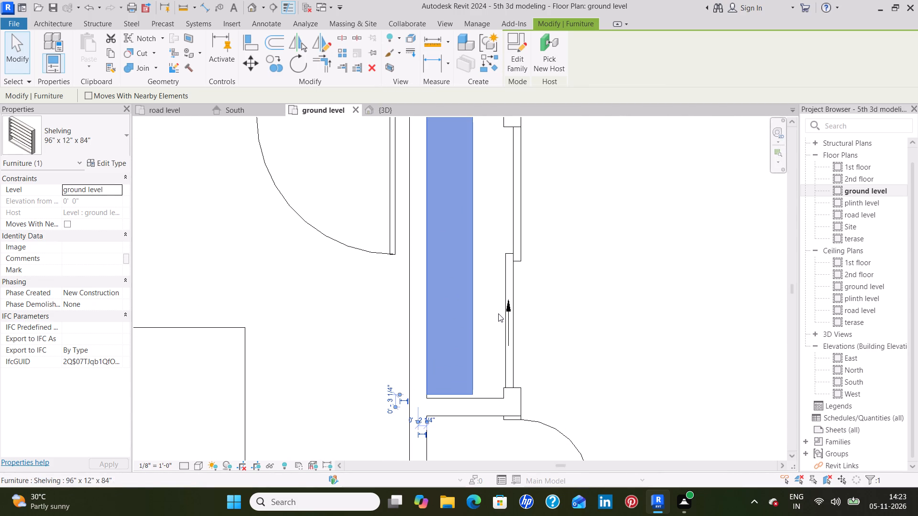
key(Down)
key(Down)
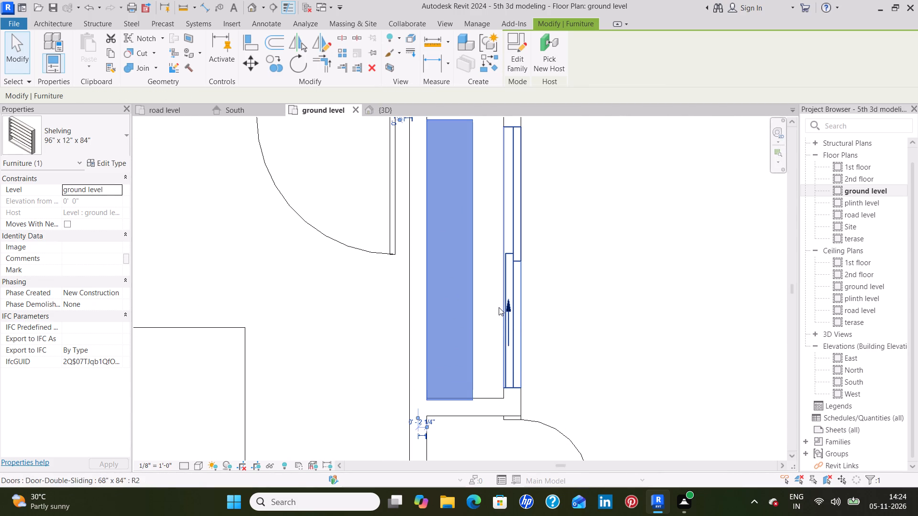
key(Up)
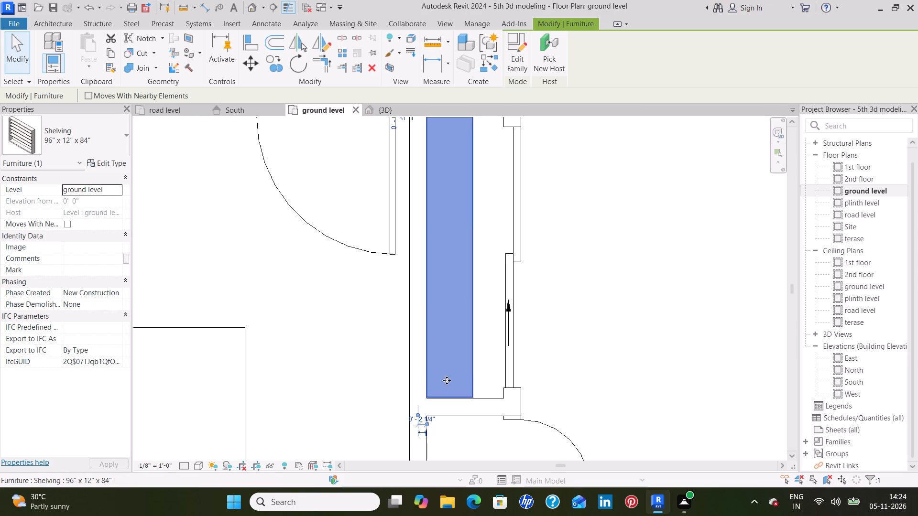
scroll(441, 387, up, 14)
middle_drag(430, 322, 429, 185)
key(Down)
key(Down)
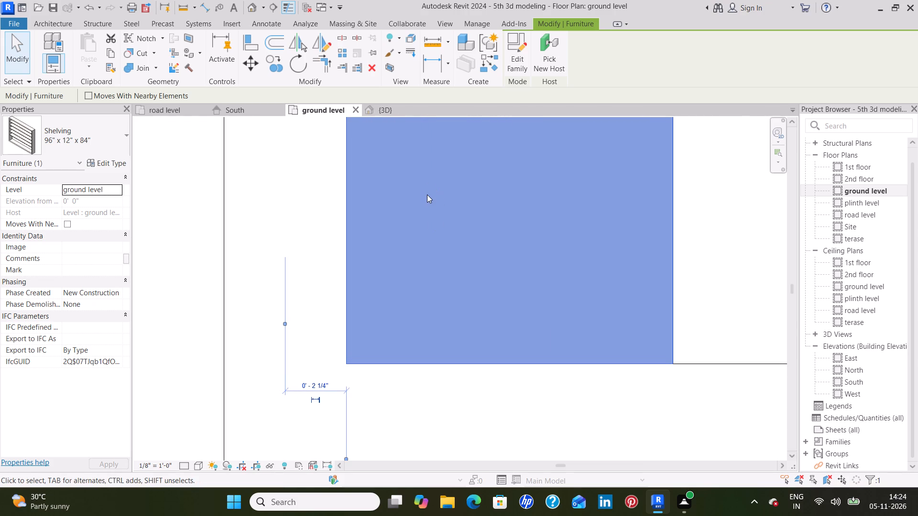
Set the Width of the 96" x 12" x 84" shelving type to 6' 1 1/2" and apply it.
scroll(466, 193, down, 14)
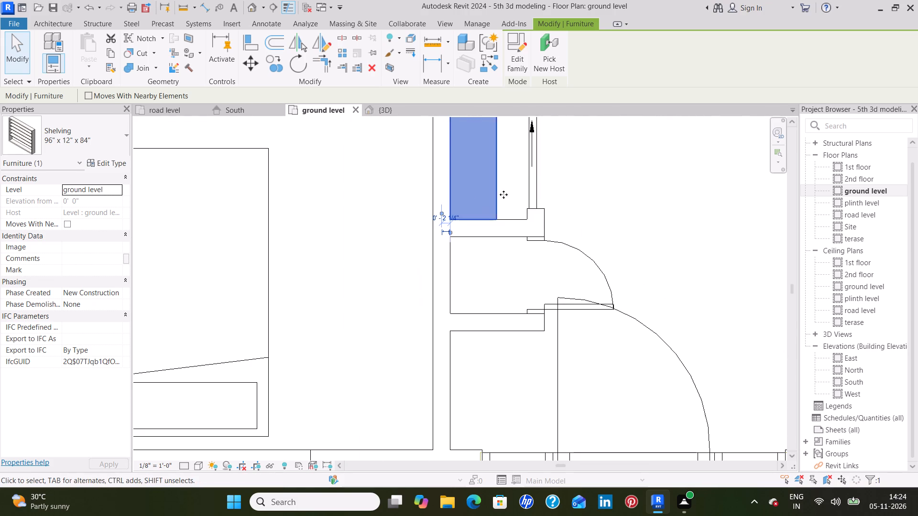
middle_drag(510, 155, 499, 296)
scroll(499, 294, down, 3)
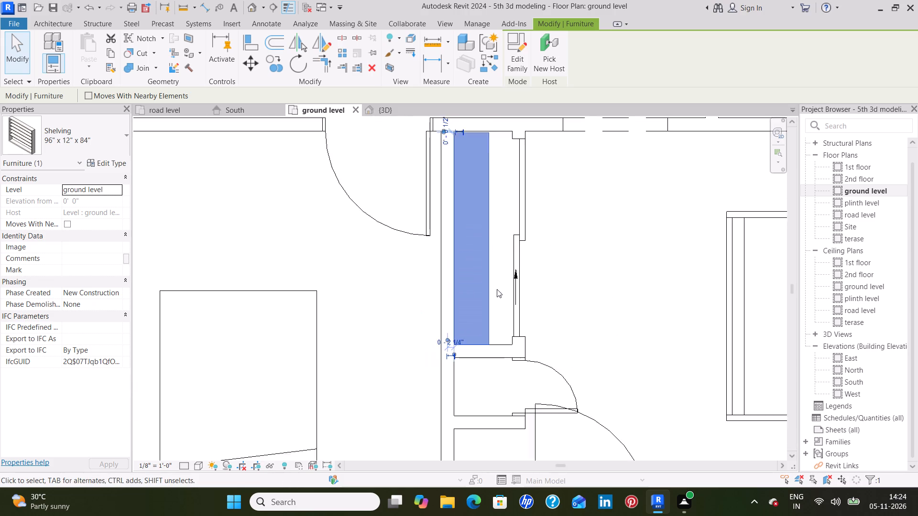
middle_drag(488, 207, 468, 275)
scroll(468, 214, up, 8)
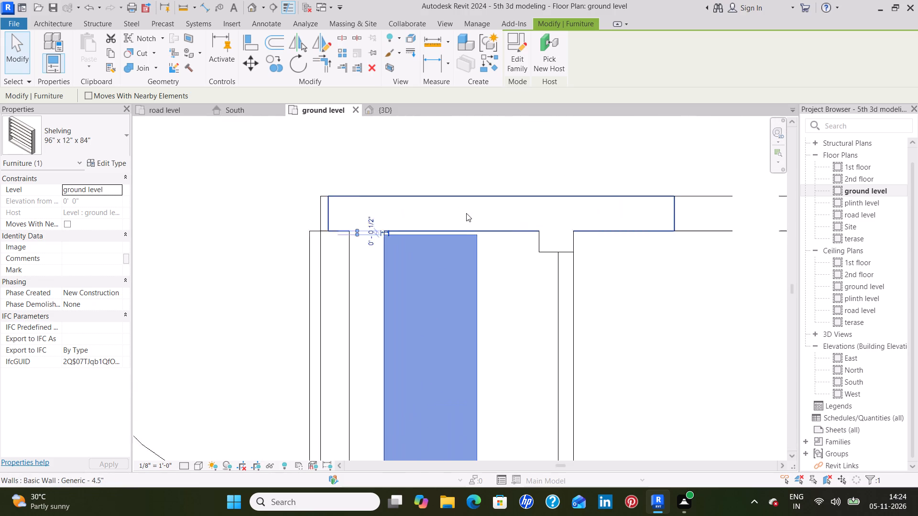
scroll(466, 213, up, 7)
middle_drag(405, 227, 420, 217)
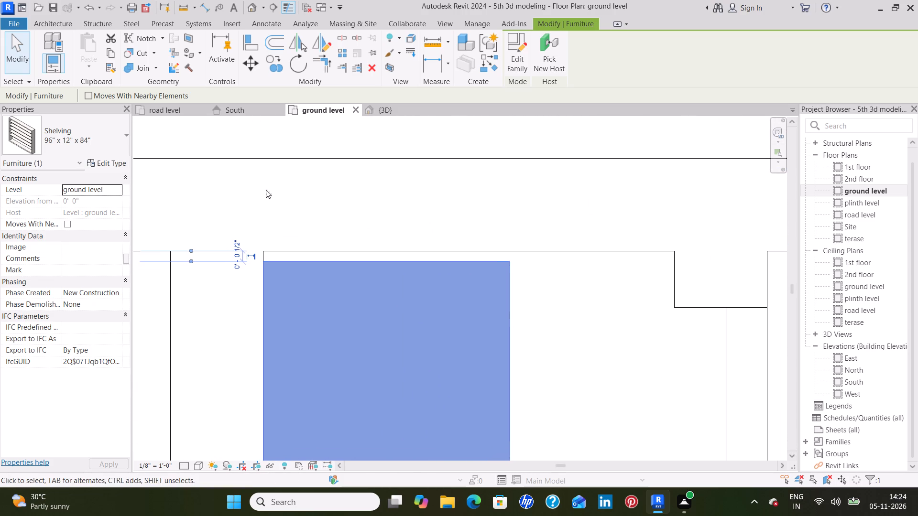
click(111, 160)
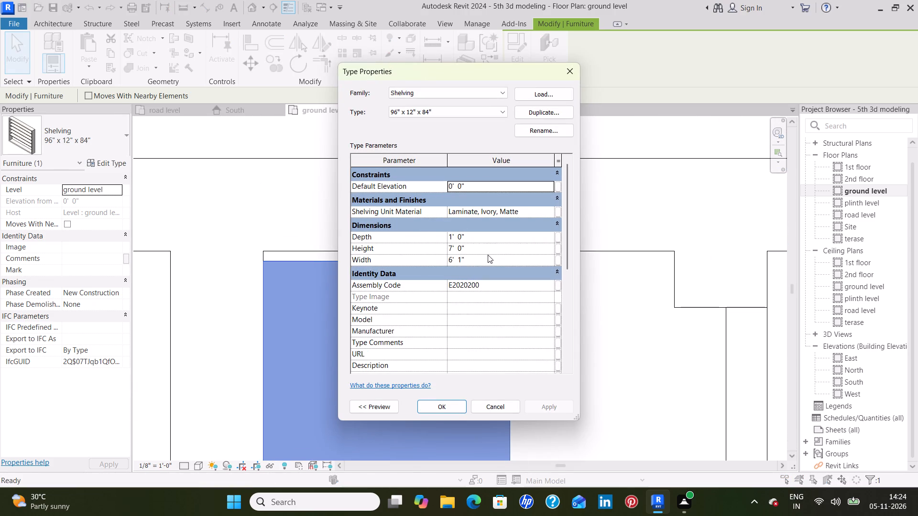
click(485, 260)
key(BackSpace)
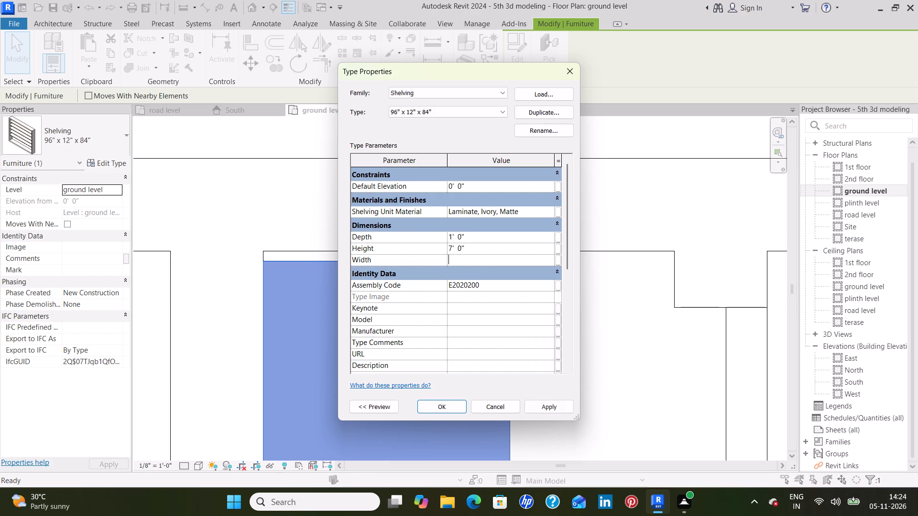
key(6)
key(apostrophe)
key(1)
key(period)
key(5)
key(shift+quotedbl)
key(Return)
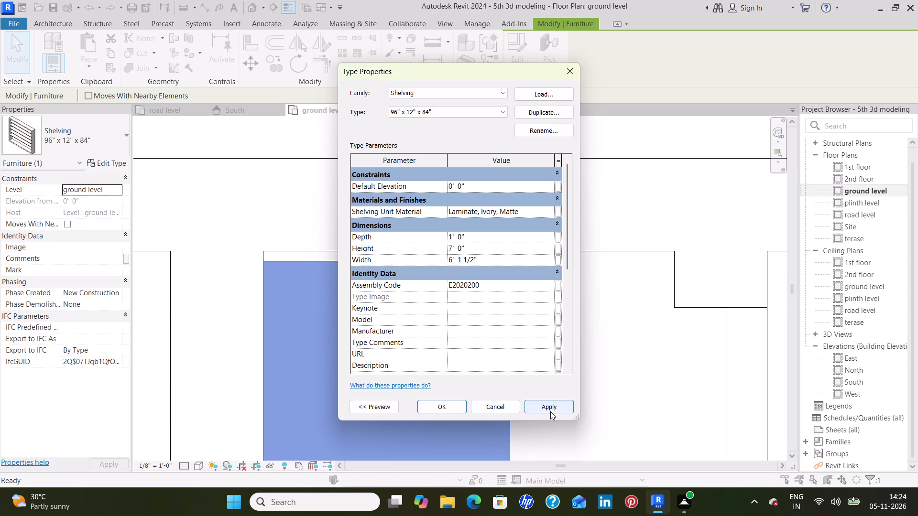
click(550, 411)
click(458, 408)
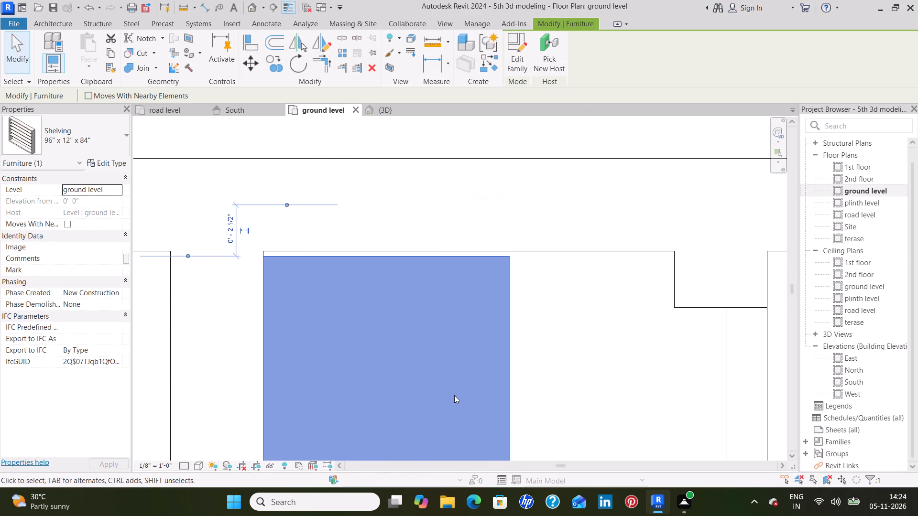
Nudge the shelving in the closet beside the living room upward until it sits flush against the closet's upper wall.
scroll(560, 330, down, 3)
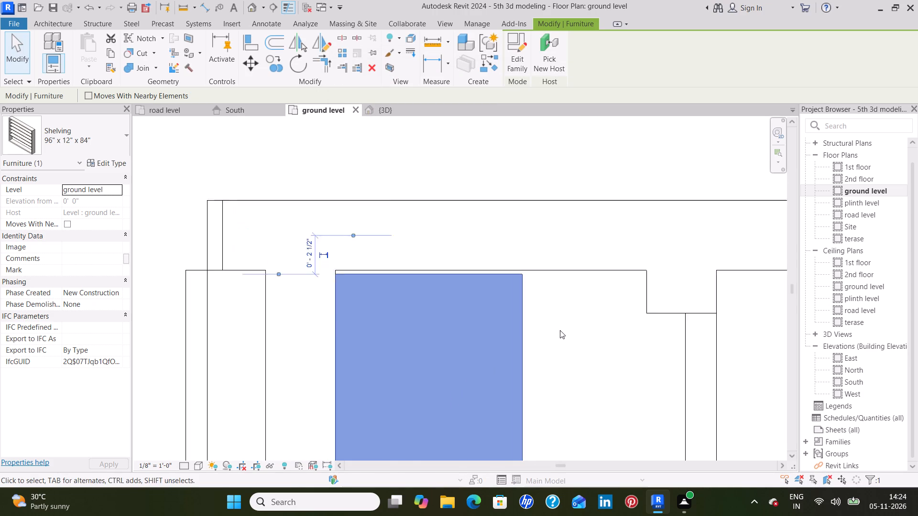
scroll(560, 330, down, 2)
middle_drag(565, 334, 538, 199)
scroll(534, 202, down, 8)
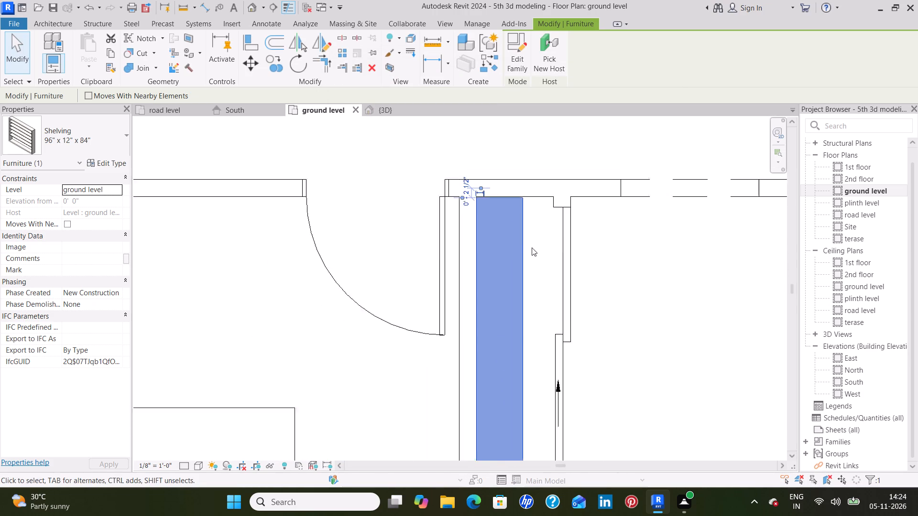
scroll(486, 195, up, 7)
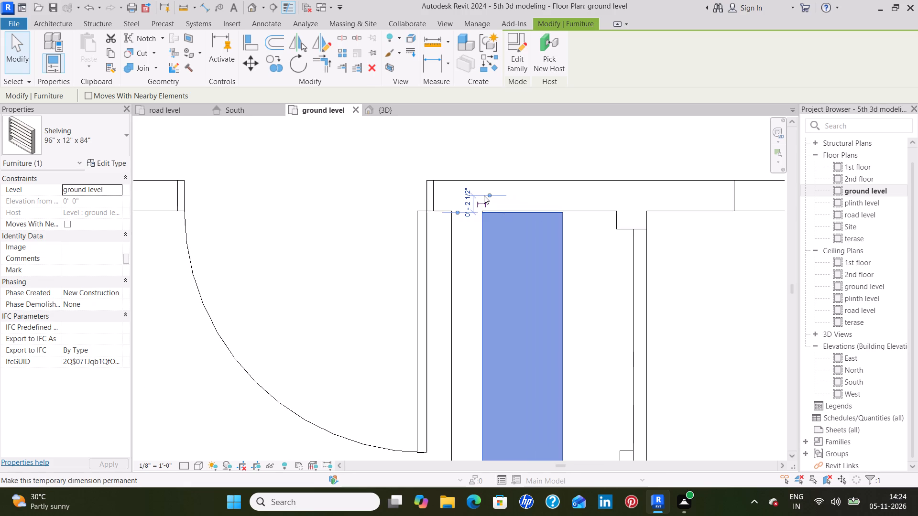
scroll(484, 195, up, 8)
key(Up)
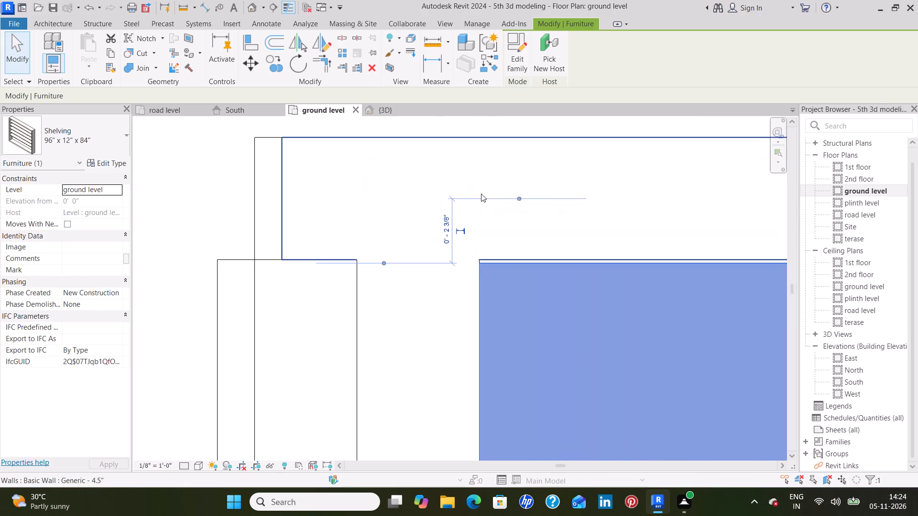
key(Up)
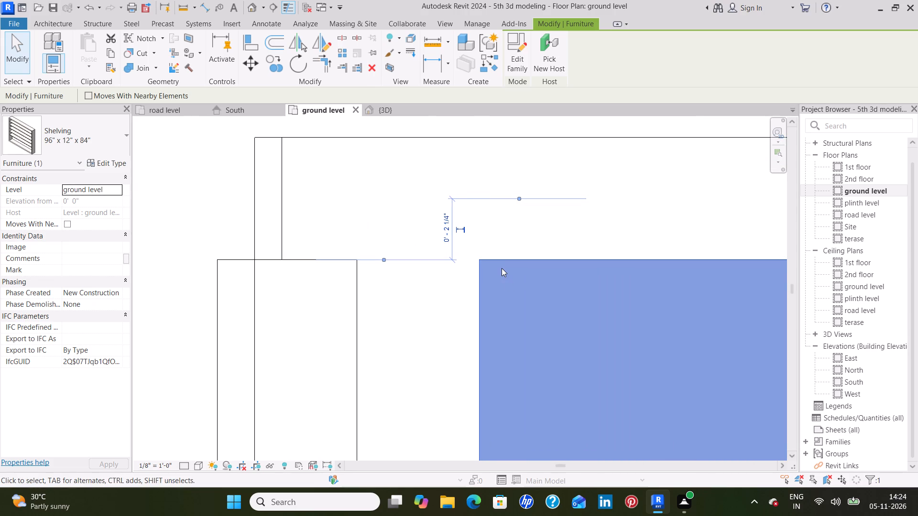
scroll(502, 268, down, 8)
middle_drag(498, 285, 447, 174)
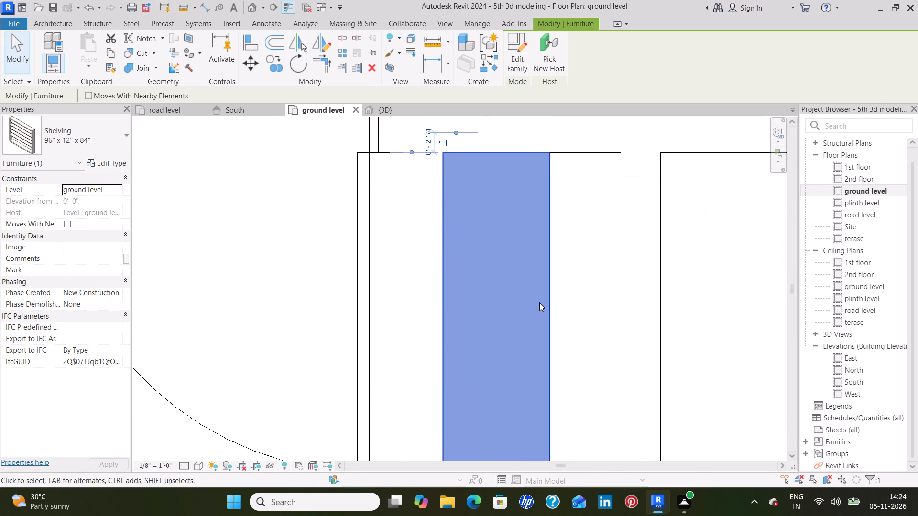
scroll(539, 302, down, 5)
middle_drag(568, 360, 537, 178)
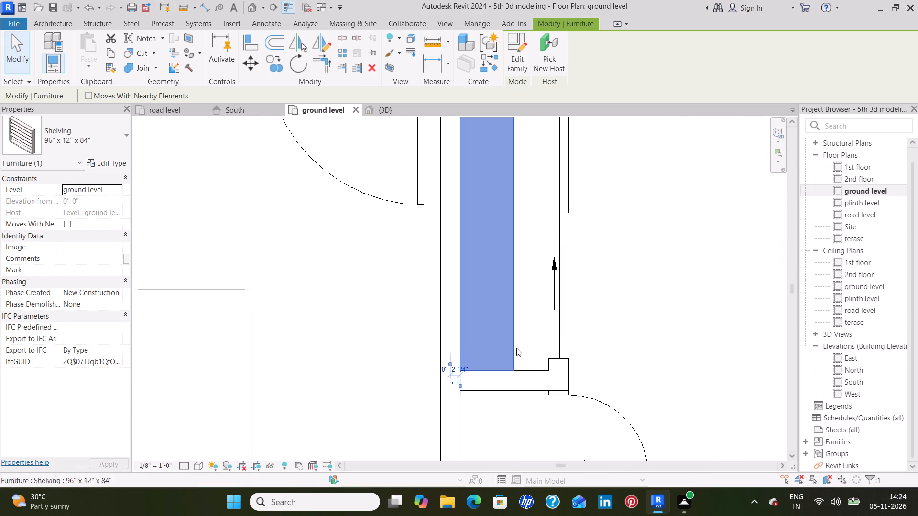
click(526, 320)
Set the Depth of the 96" x 12" x 84" 3 shelving type, in the upper-left bedroom's closet, to 1' 6" and apply it.
scroll(616, 278, down, 3)
middle_drag(658, 258, 599, 312)
scroll(597, 307, down, 7)
middle_drag(617, 302, 577, 324)
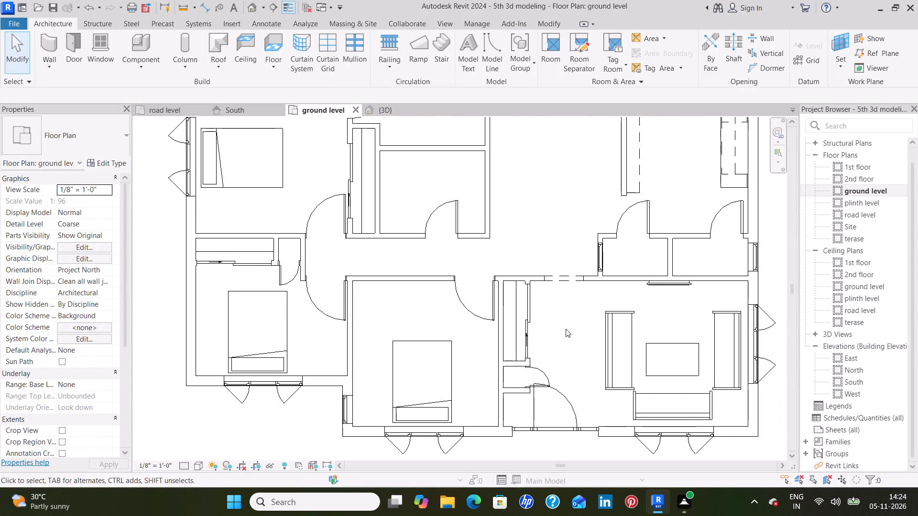
middle_drag(504, 182, 511, 248)
scroll(521, 246, down, 1)
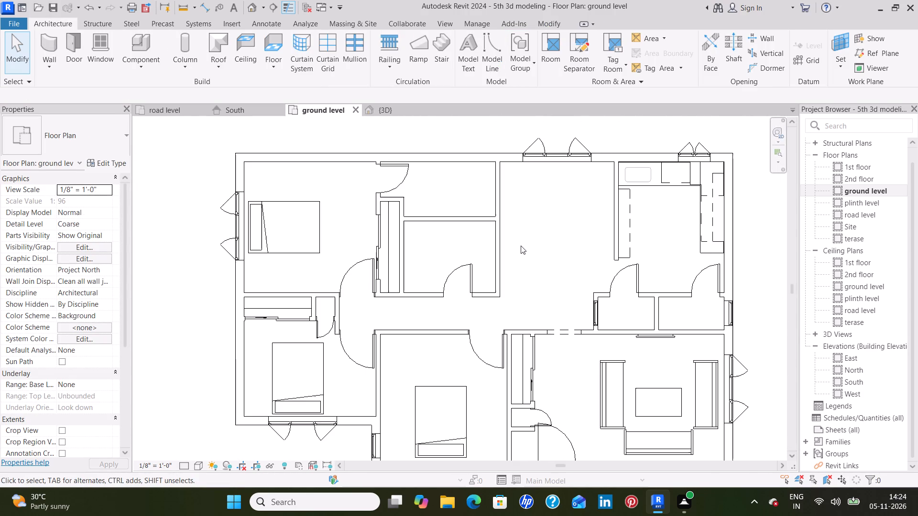
scroll(521, 245, down, 1)
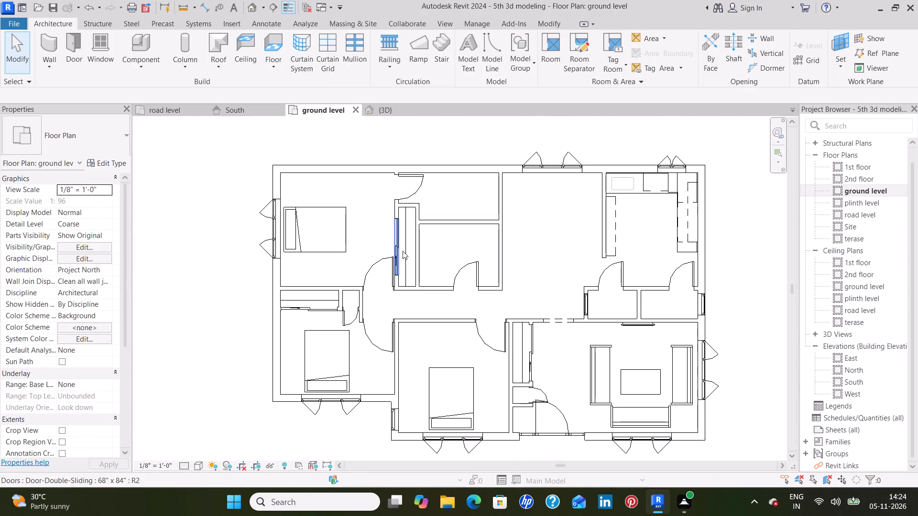
click(406, 248)
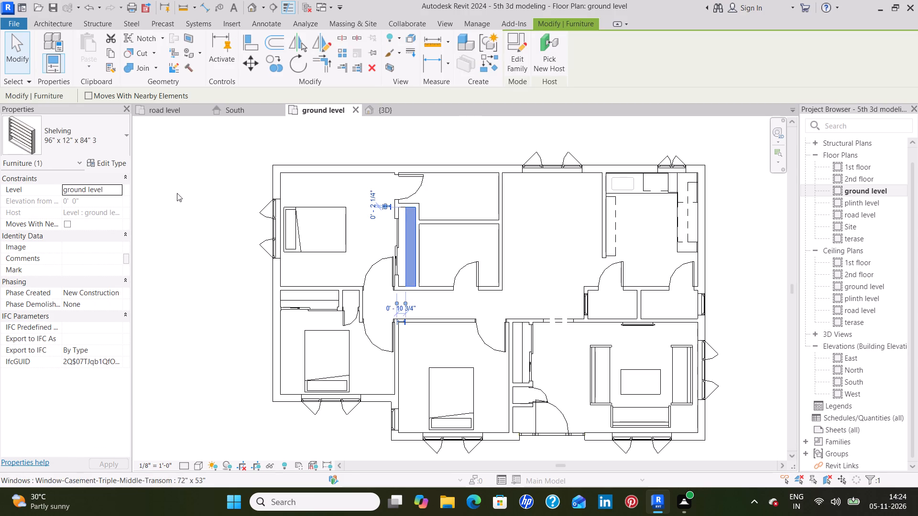
click(119, 165)
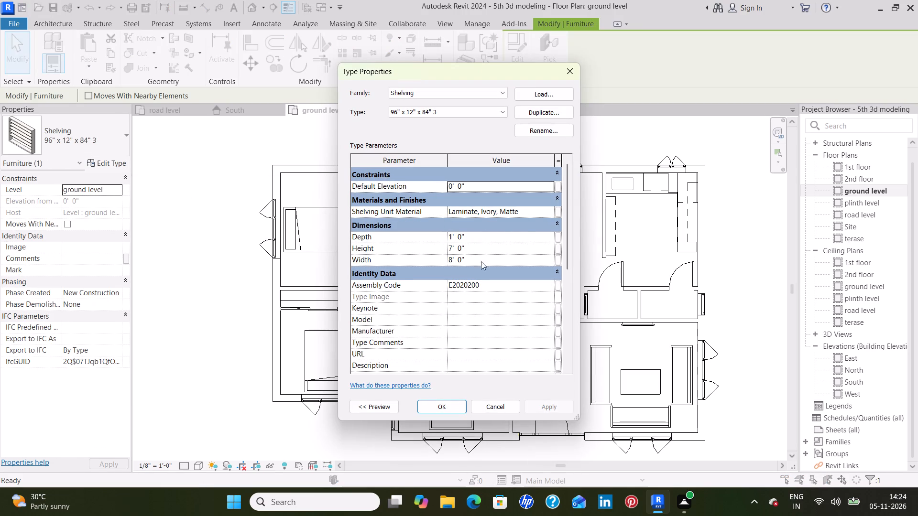
click(478, 237)
key(BackSpace)
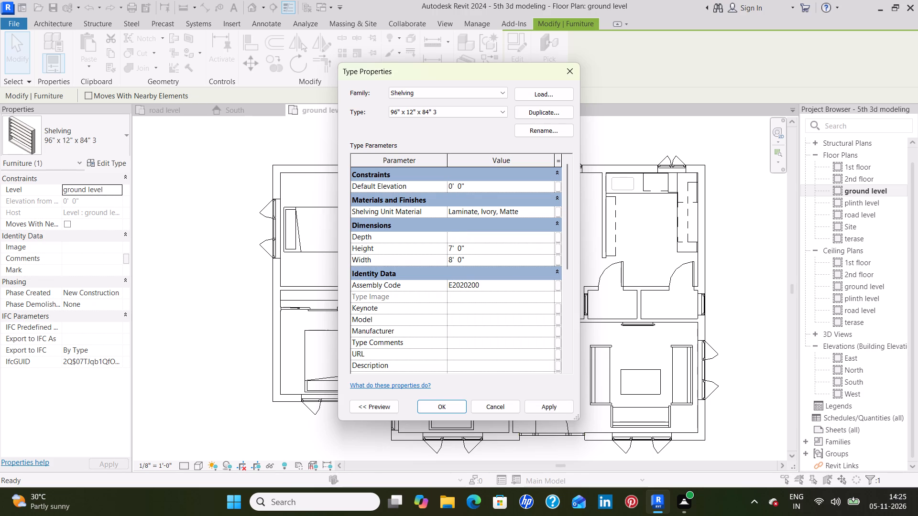
key(1)
key(apostrophe)
key(6)
key(shift+quotedbl)
key(Return)
click(549, 405)
click(450, 401)
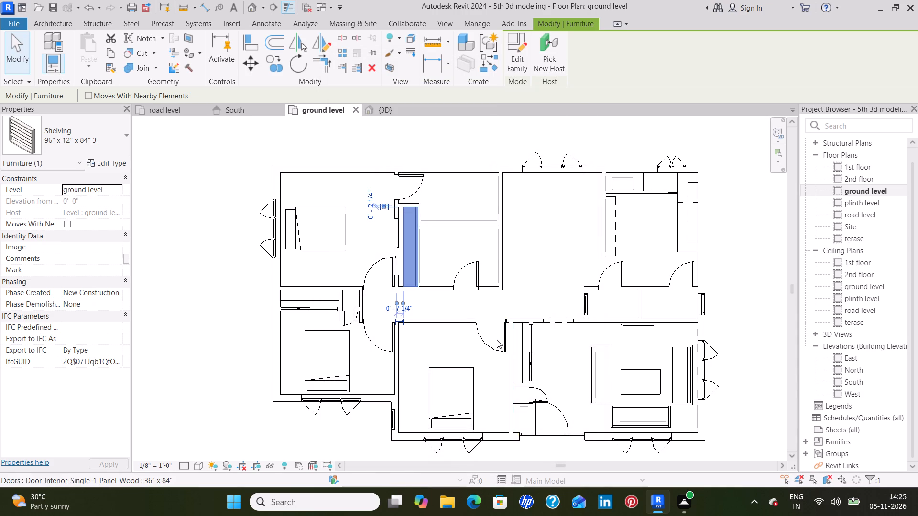
Nudge the deepened shelving toward the closet's sliding door until its back sits flush against the closet's rear wall.
scroll(399, 251, up, 8)
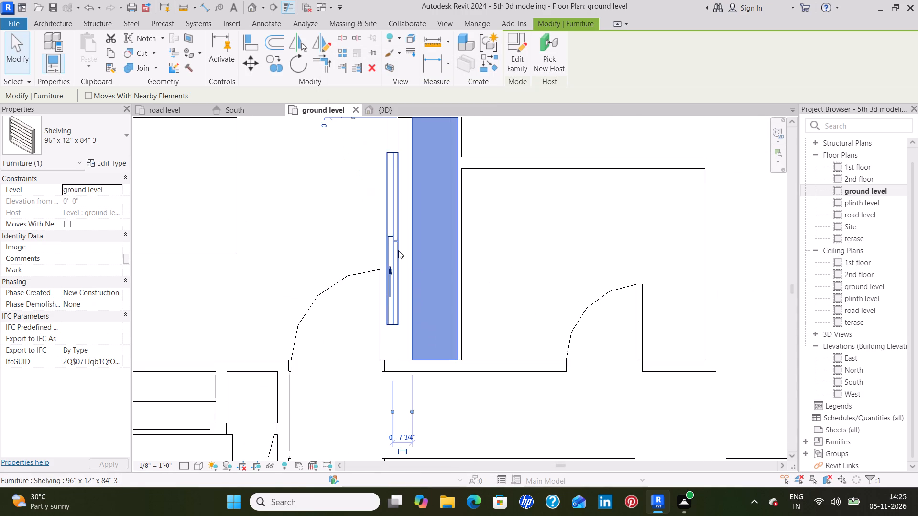
scroll(387, 251, up, 1)
middle_drag(384, 256, 353, 326)
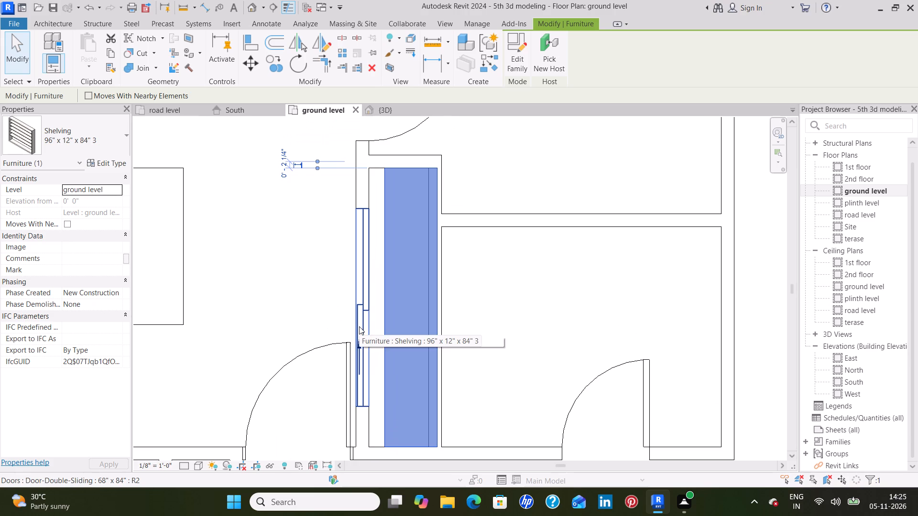
key(Left)
key(Left)
key(Left)
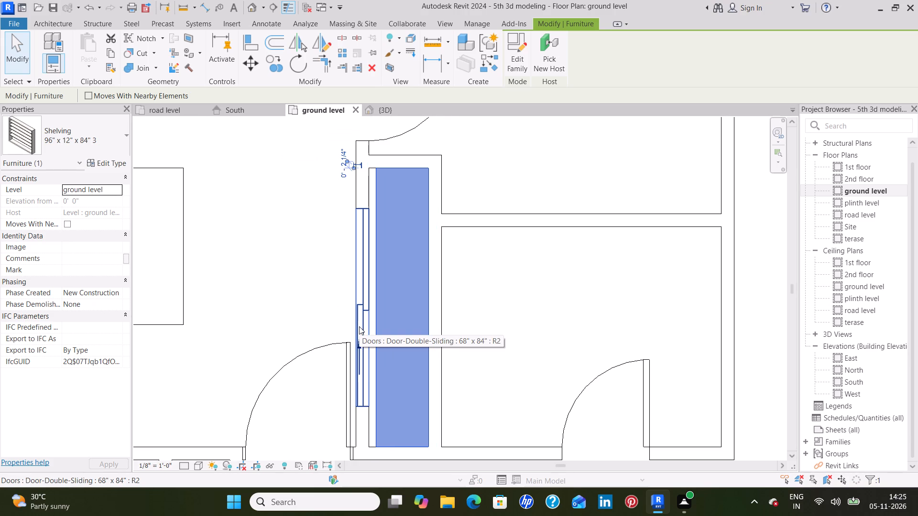
click(519, 354)
Set the Depth of the 96" x 12" x 84" 2 shelving type, in the lower-left bedroom's closet, to 1' 6" and apply it.
scroll(518, 357, down, 2)
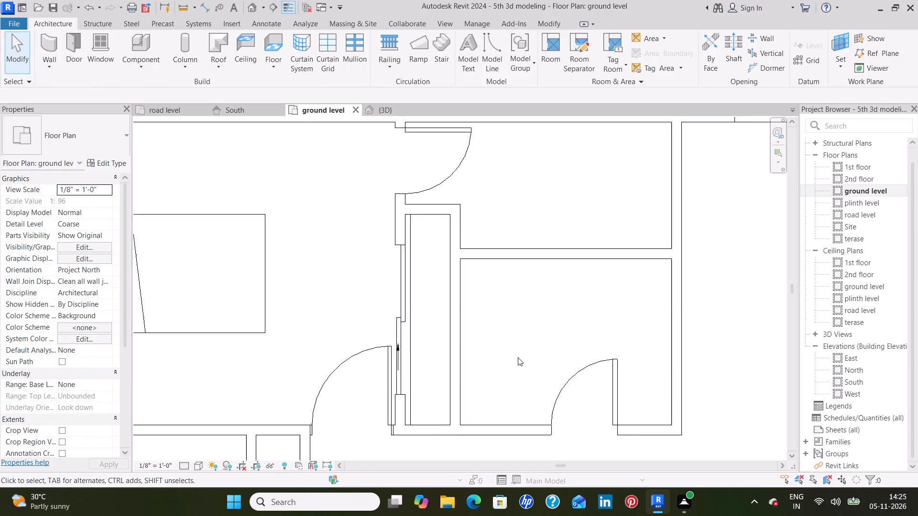
scroll(518, 357, down, 4)
middle_drag(520, 351, 567, 185)
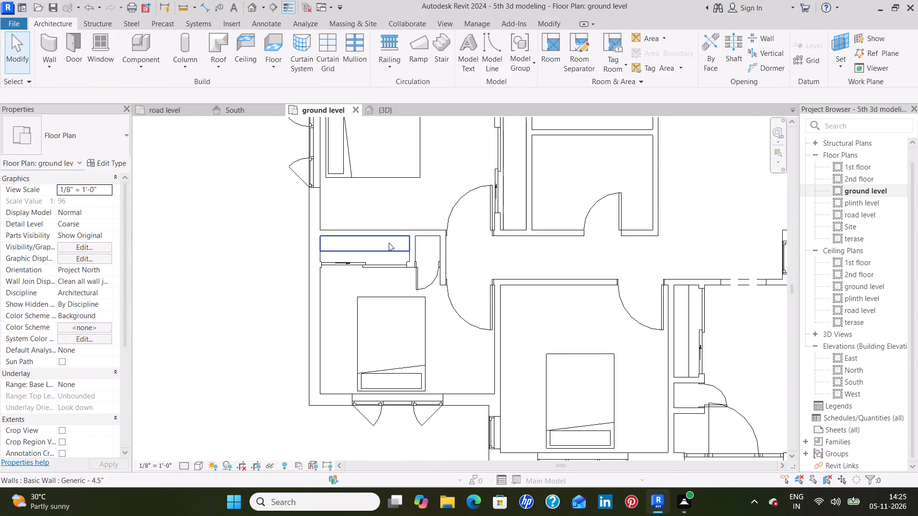
click(386, 246)
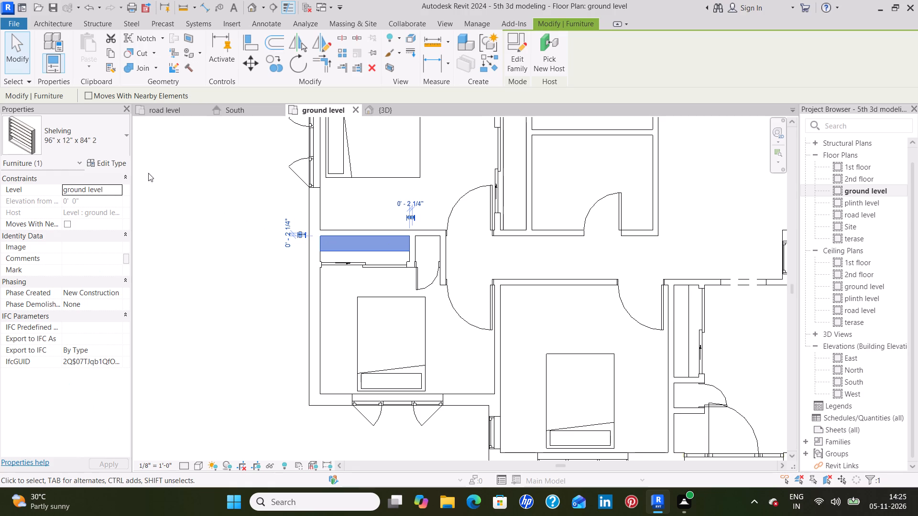
click(119, 161)
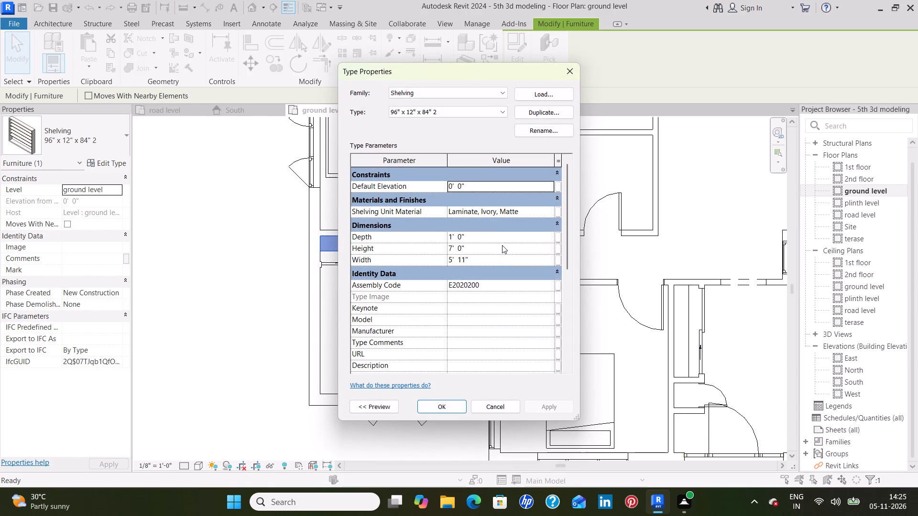
click(485, 236)
key(BackSpace)
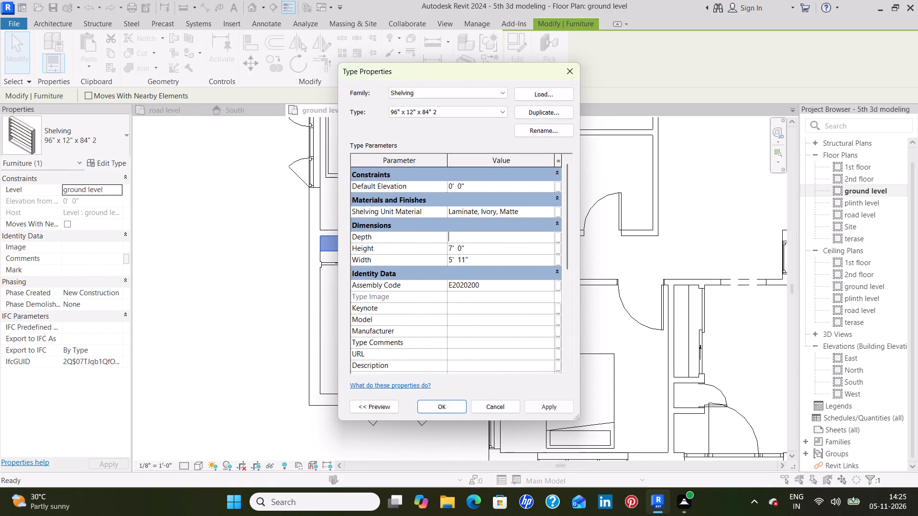
text(1')
key(6)
key(shift+quotedbl)
key(Return)
click(550, 401)
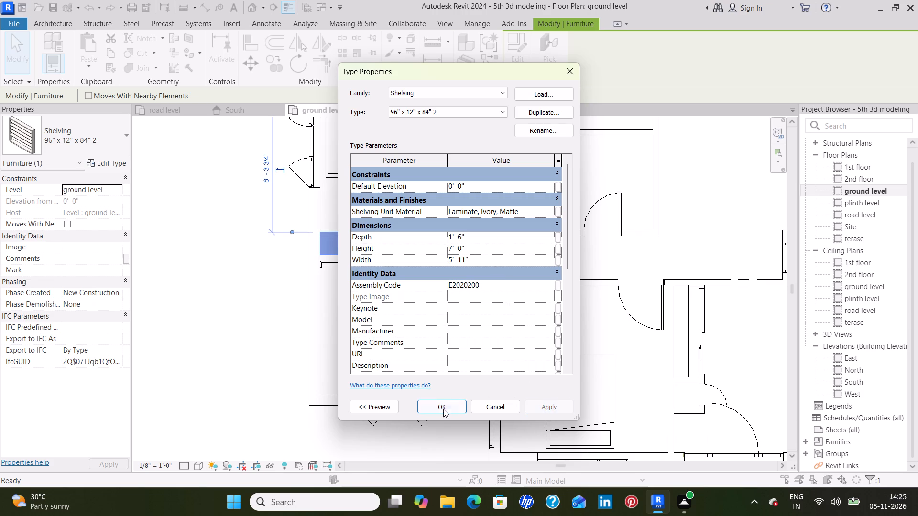
click(443, 410)
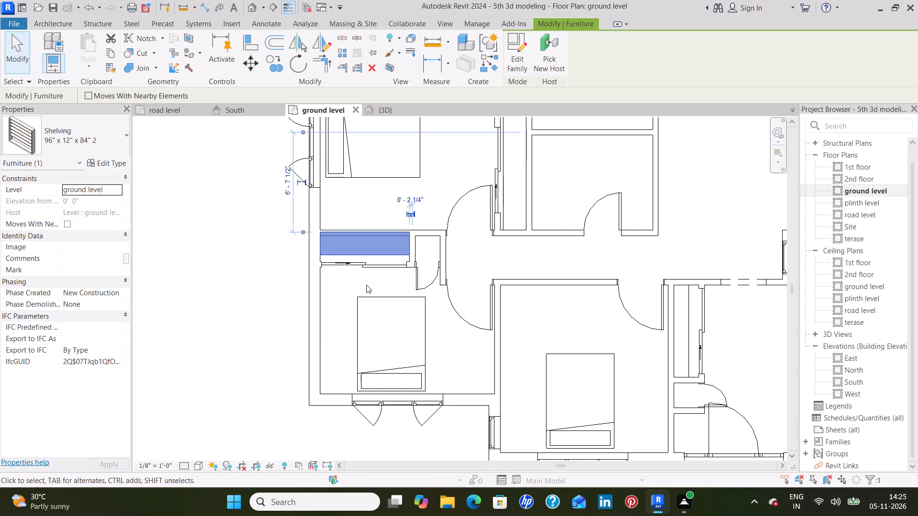
Nudge the deepened shelving in the lower-left bedroom's closet out of the wall until its back sits flush against the closet's rear wall.
key(Down)
key(Down)
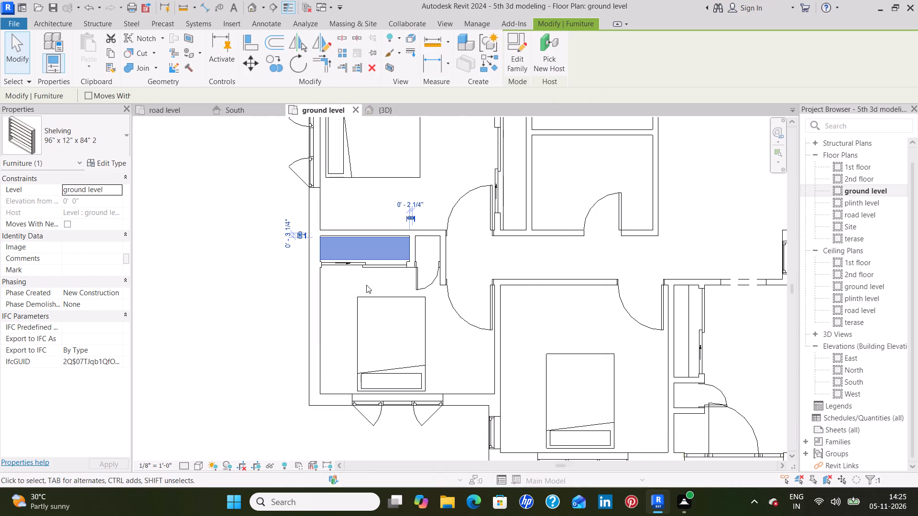
scroll(371, 235, up, 11)
key(Up)
key(Up)
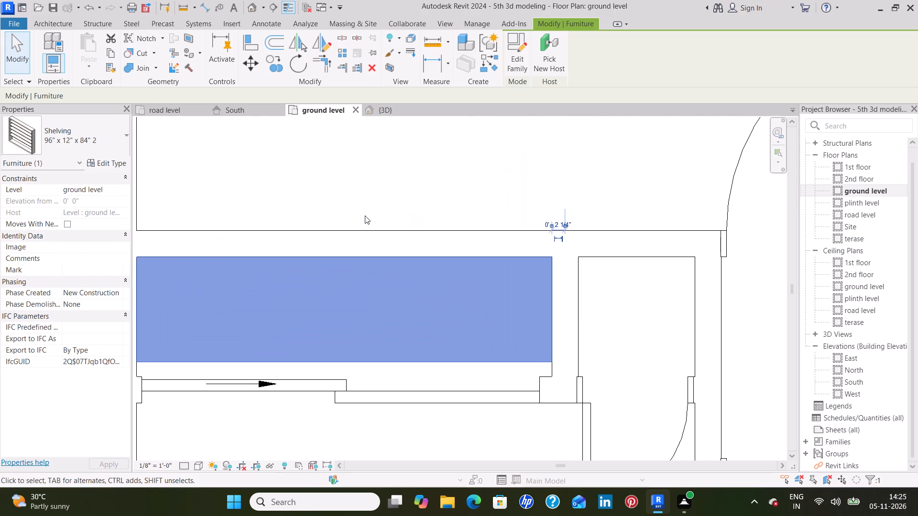
click(415, 167)
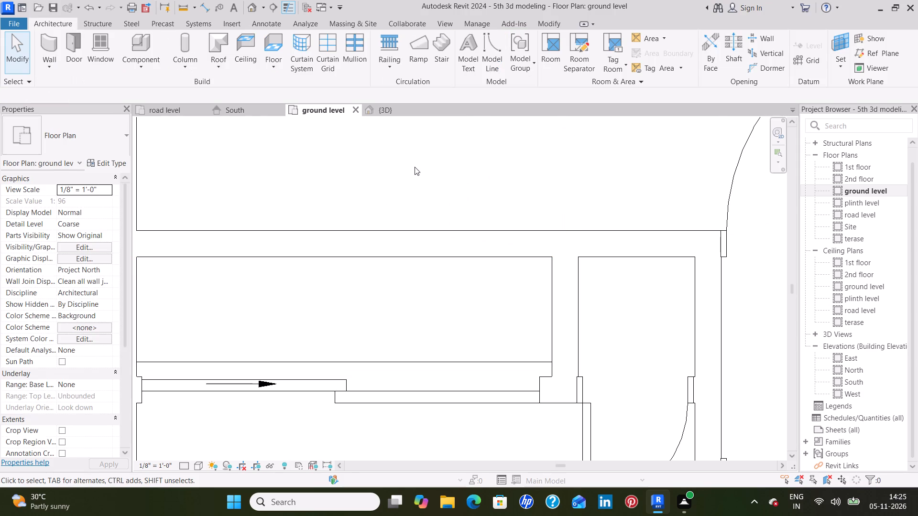
Set the Depth of the 96" x 12" x 84" shelving type, in the closet beside the living room, to 1' 6" and apply it.
scroll(442, 174, down, 8)
scroll(639, 255, down, 5)
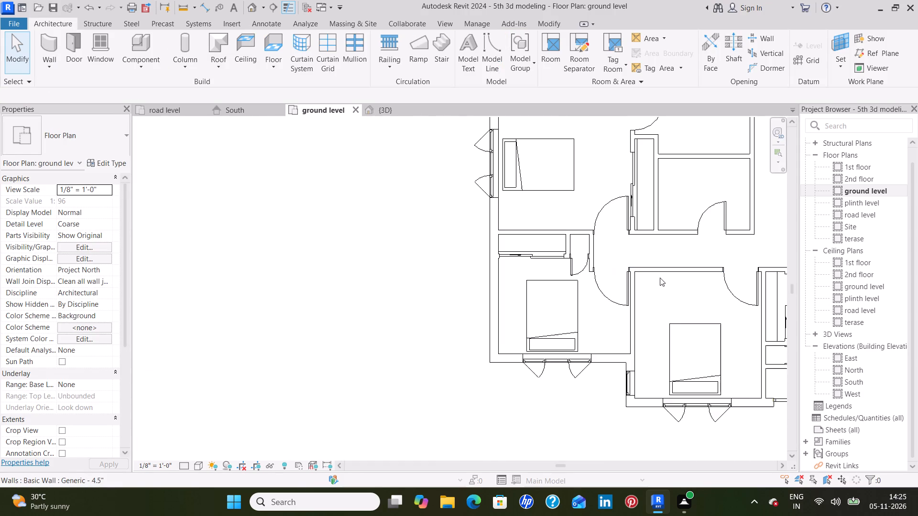
middle_drag(649, 285, 361, 300)
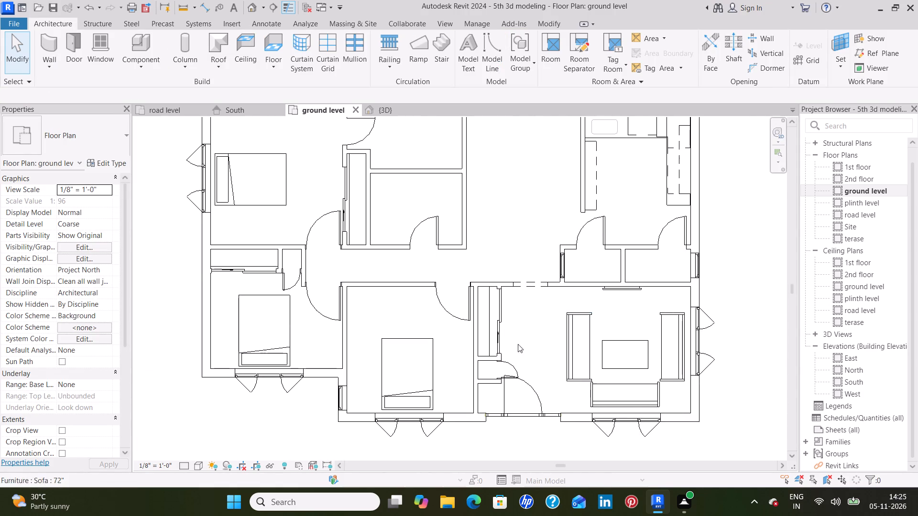
scroll(484, 330, up, 8)
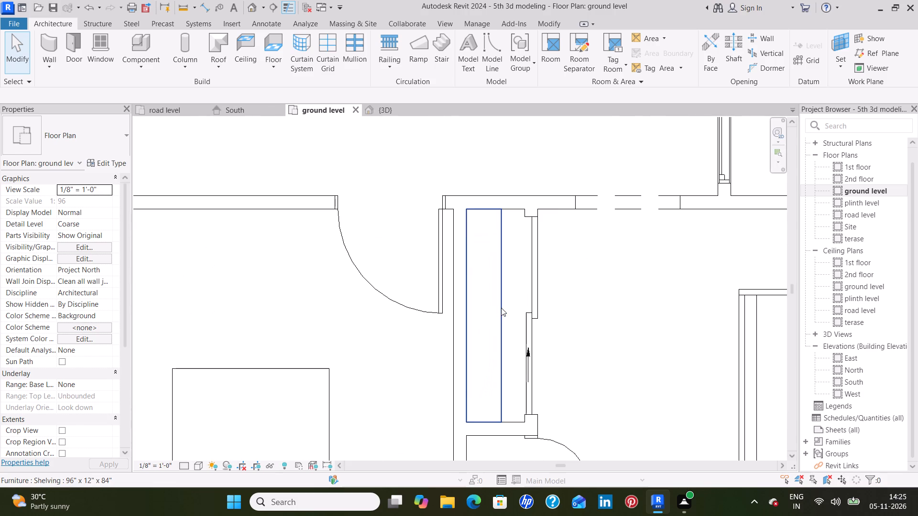
click(501, 308)
click(115, 166)
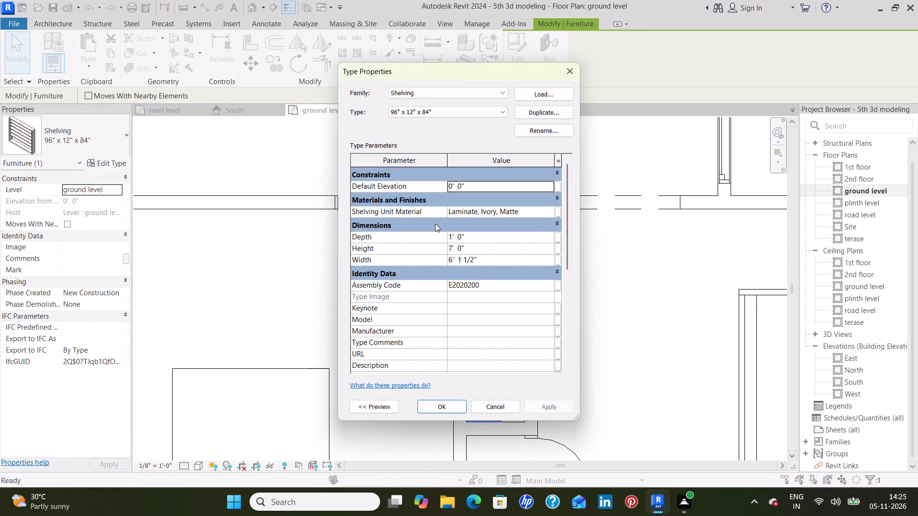
click(467, 233)
key(BackSpace)
key(BackSpace)
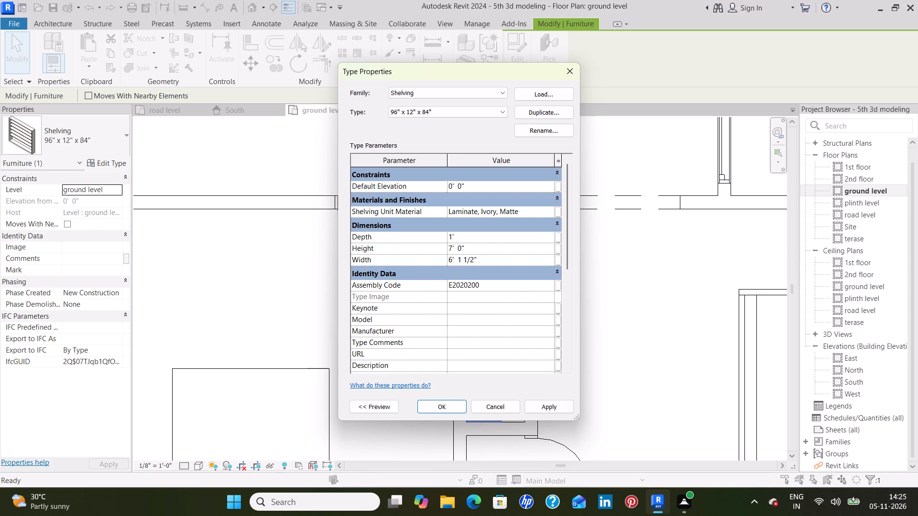
text(6")
click(563, 408)
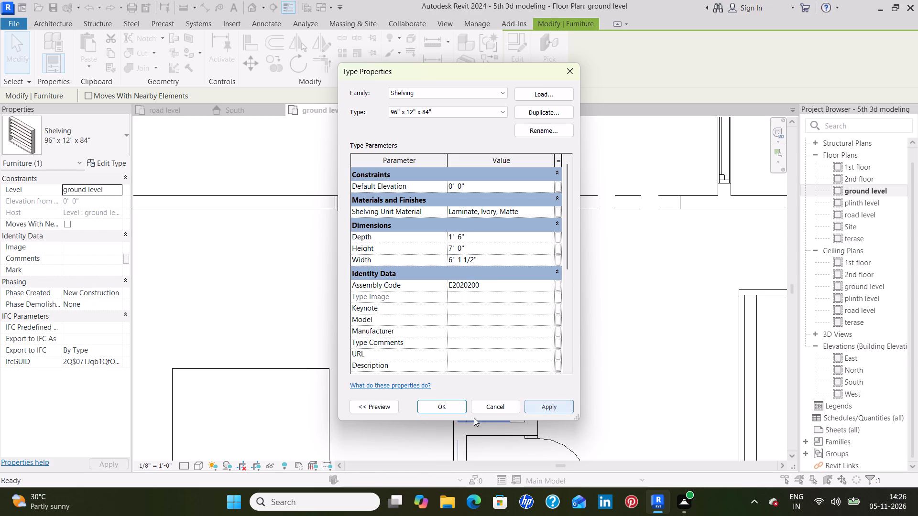
click(431, 405)
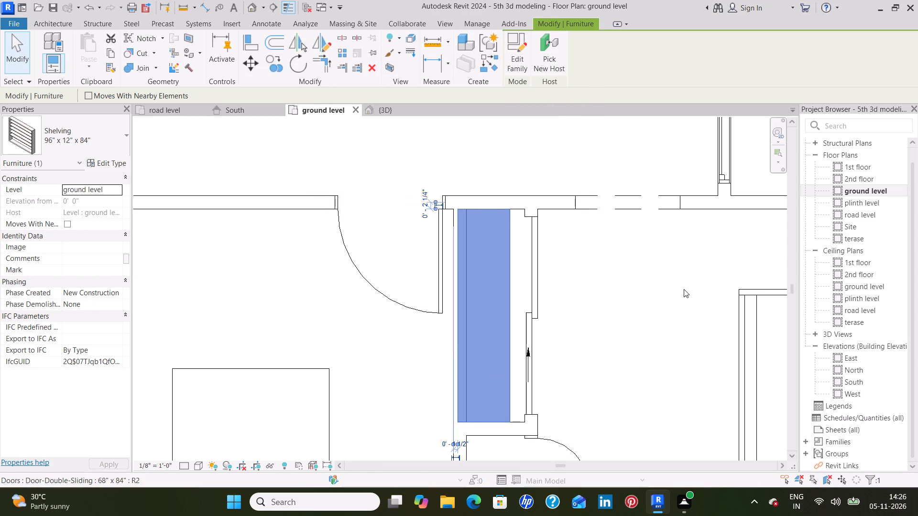
Nudge the living room closet's shelving toward the sliding door until its back sits flush against the closet's rear wall.
key(Right)
key(Right)
key(Right)
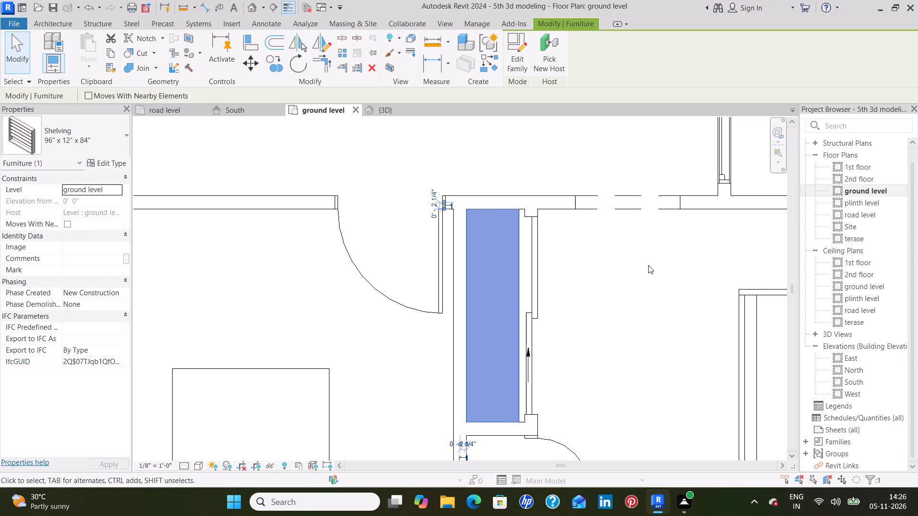
click(648, 265)
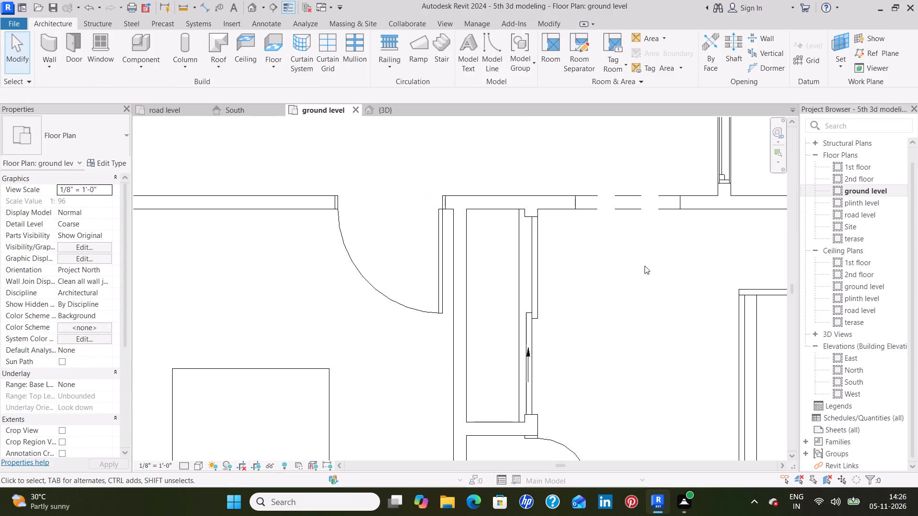
Set the Width of the Passage Opening-Cased 36" x 84" type, in the living room's upper wall, to 3' 6" and apply it.
scroll(643, 268, down, 10)
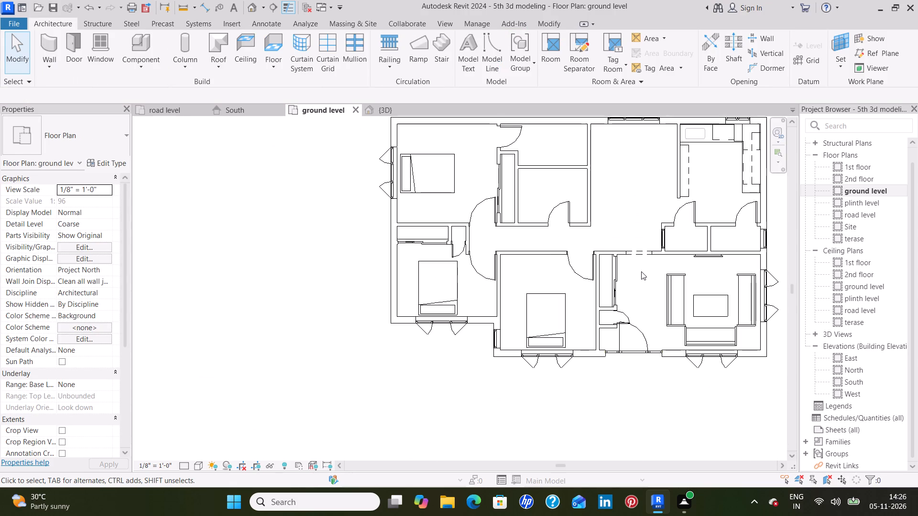
middle_drag(619, 206, 552, 285)
middle_drag(547, 281, 533, 246)
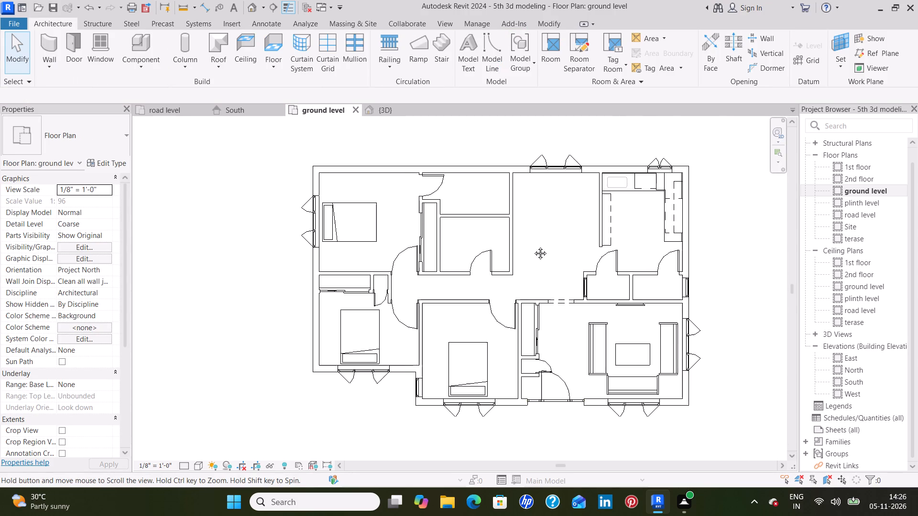
middle_drag(533, 246, 532, 242)
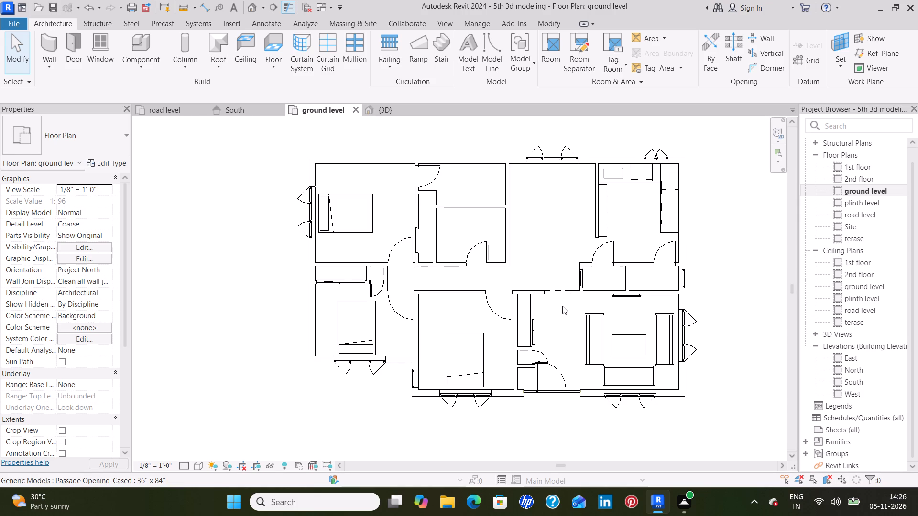
middle_drag(562, 306, 551, 285)
click(539, 269)
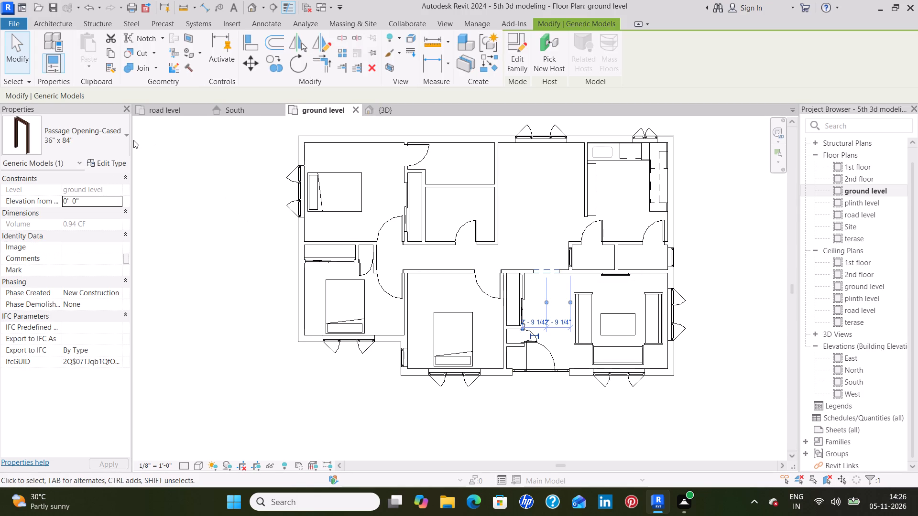
click(104, 139)
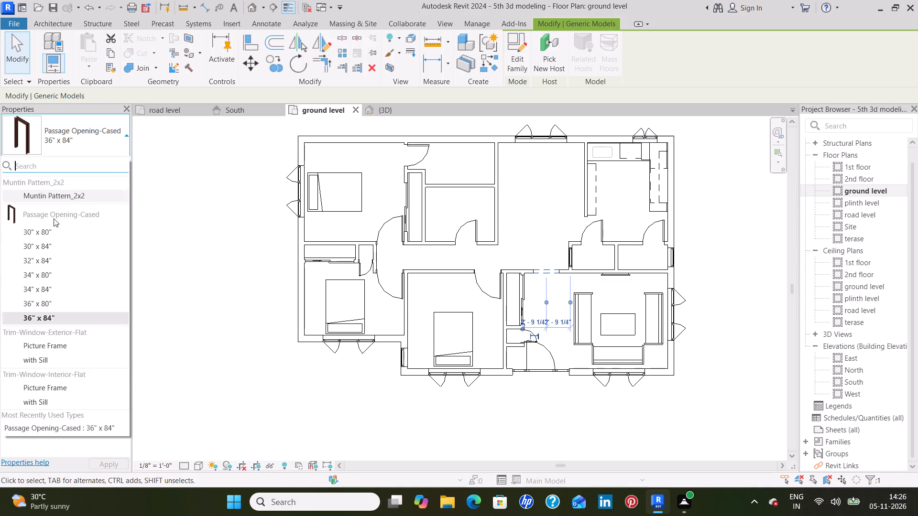
click(94, 139)
click(109, 162)
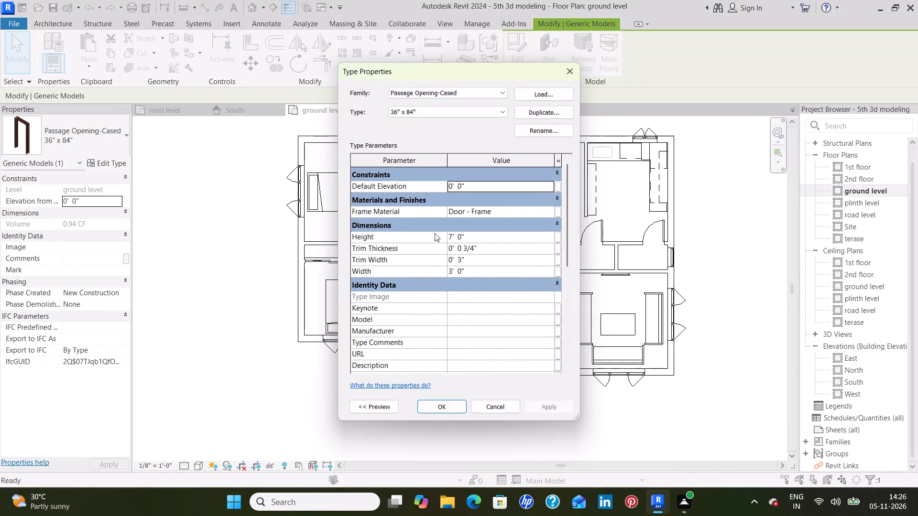
click(466, 270)
key(BackSpace)
key(BackSpace)
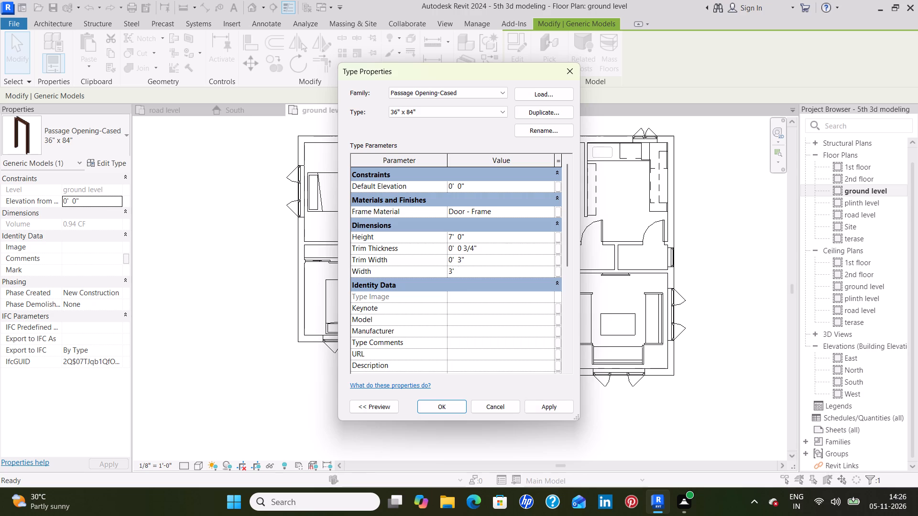
key(6)
key(shift+quotedbl)
click(550, 405)
click(442, 412)
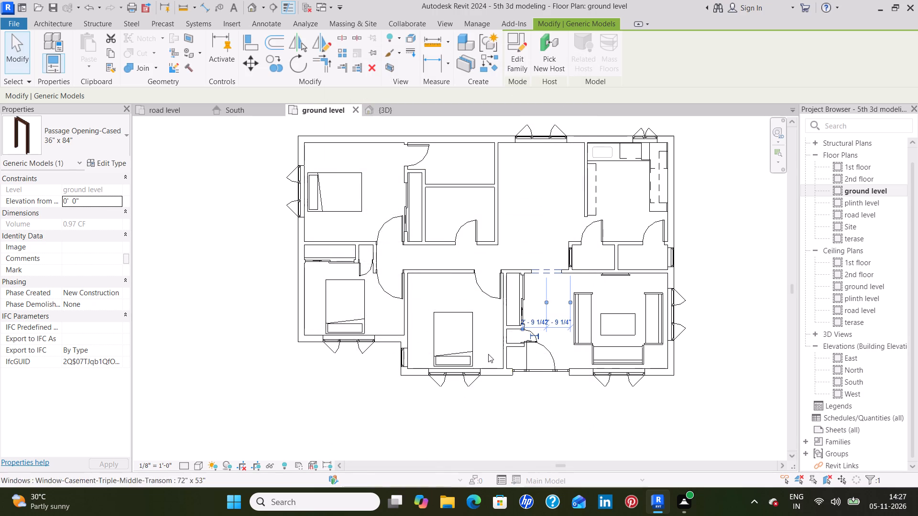
click(537, 223)
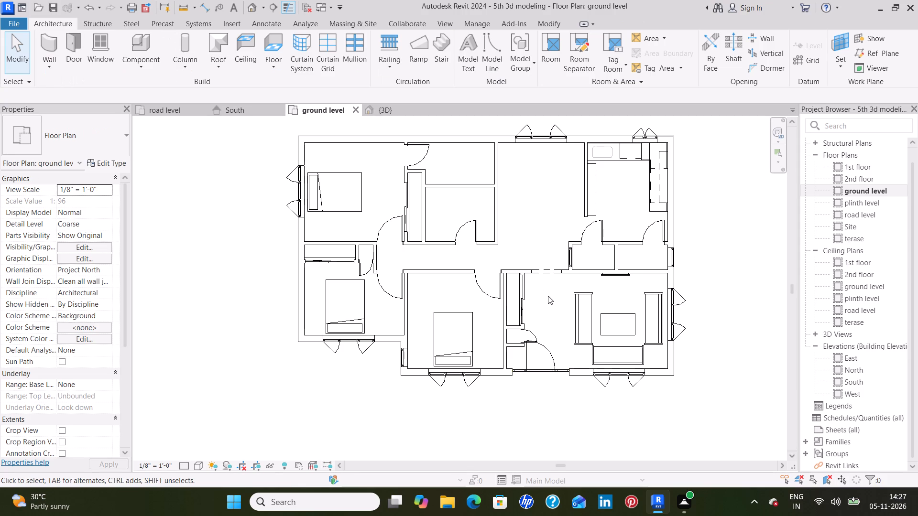
middle_drag(548, 296, 472, 310)
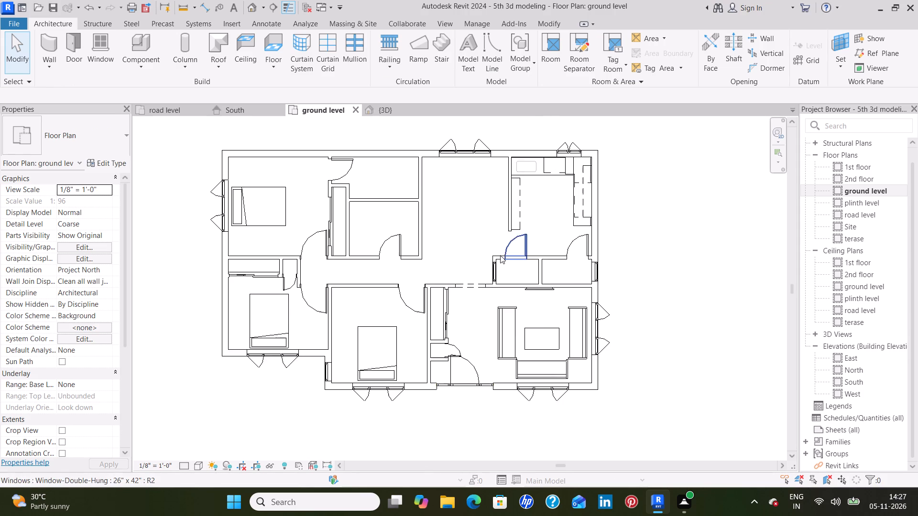
Browse the component family library to Plumbing > Architectural > Fixtures > Bathtubs and preview the Tub-2D, Tub-Rectangular-2D and Tub-Free Standing-3D families.
middle_drag(467, 219, 457, 250)
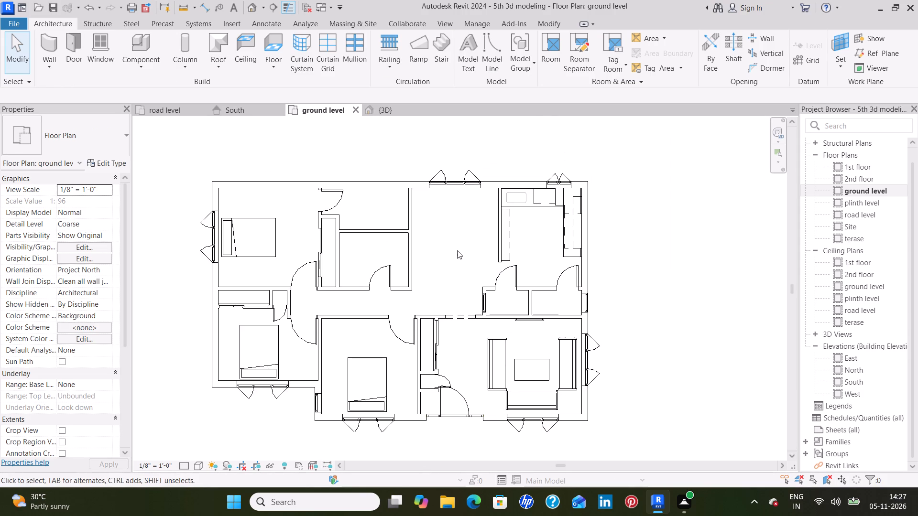
middle_drag(529, 249, 525, 231)
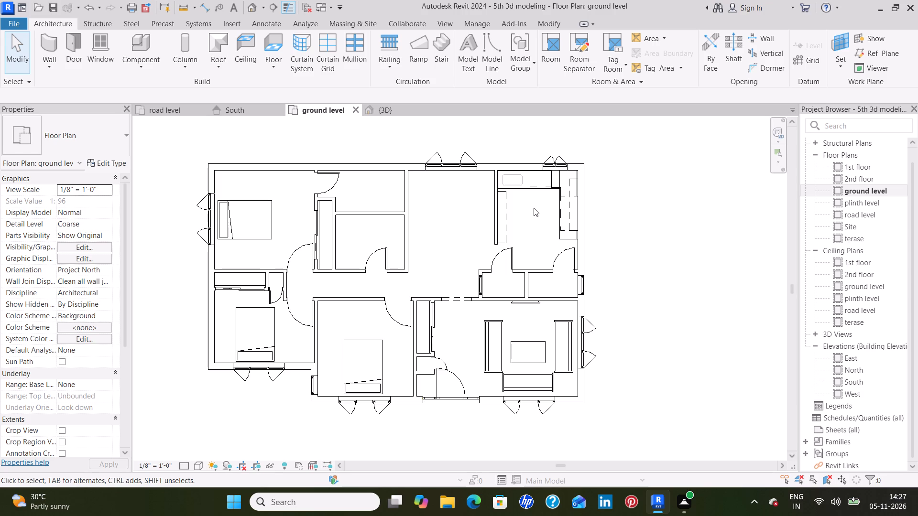
click(135, 43)
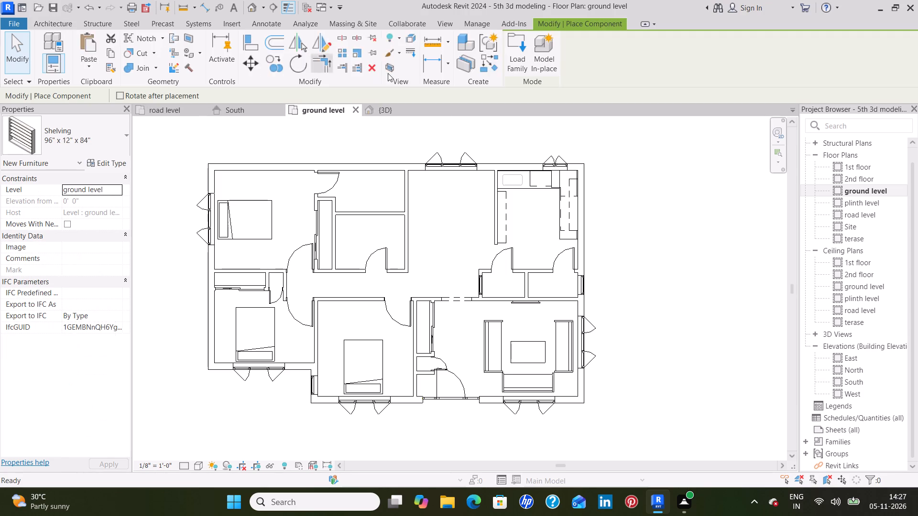
click(520, 48)
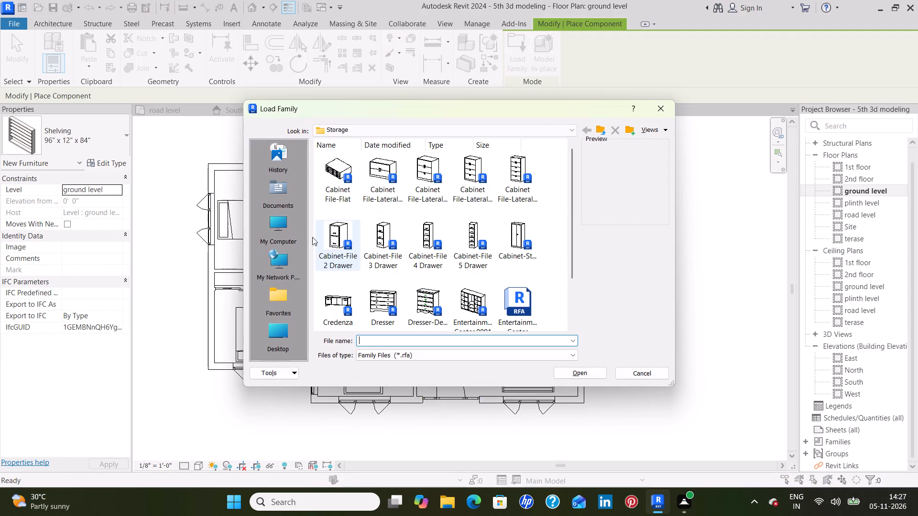
click(601, 131)
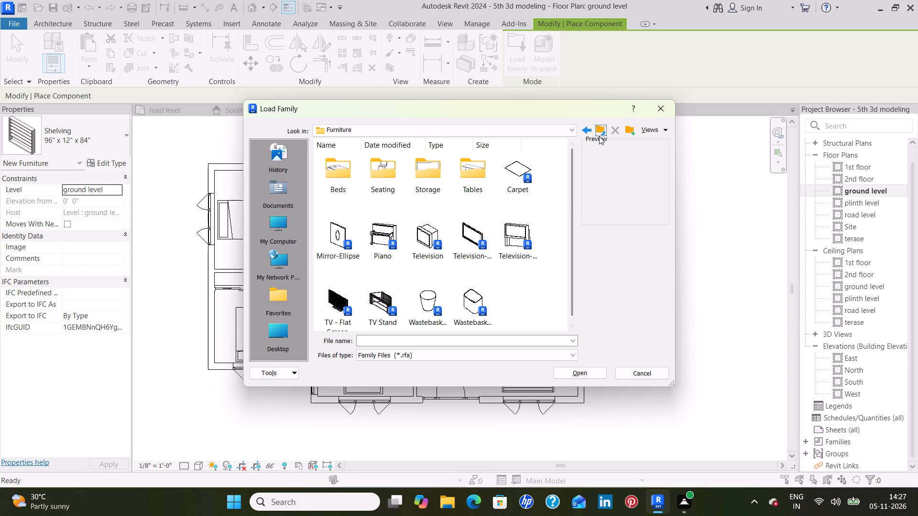
scroll(485, 229, up, 3)
scroll(485, 229, down, 5)
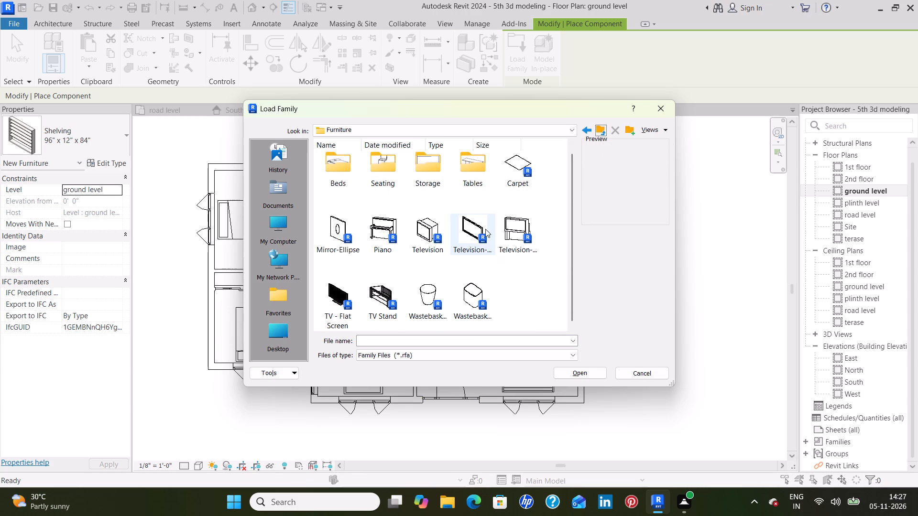
click(600, 133)
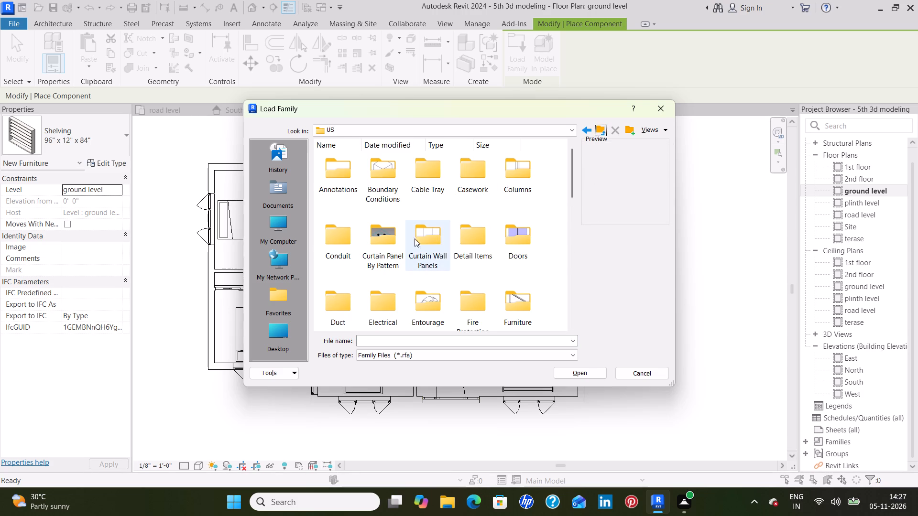
scroll(497, 244, down, 1)
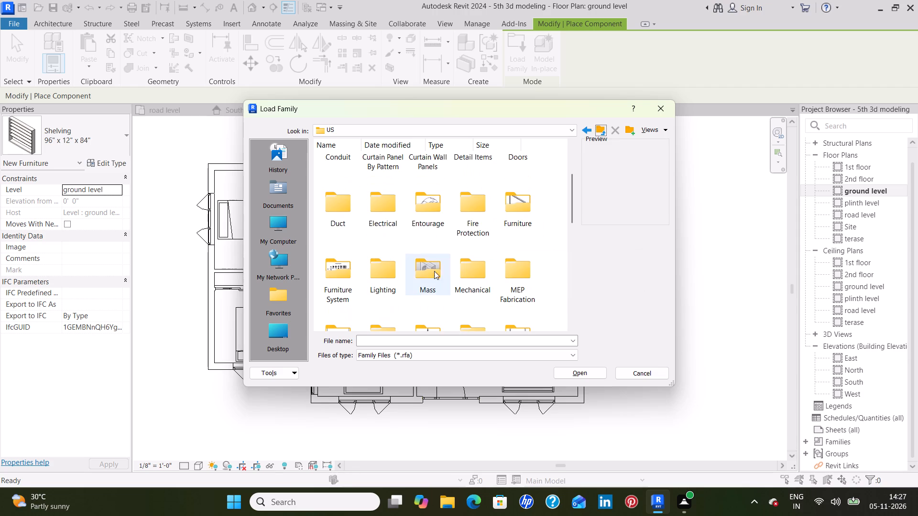
double_click(522, 271)
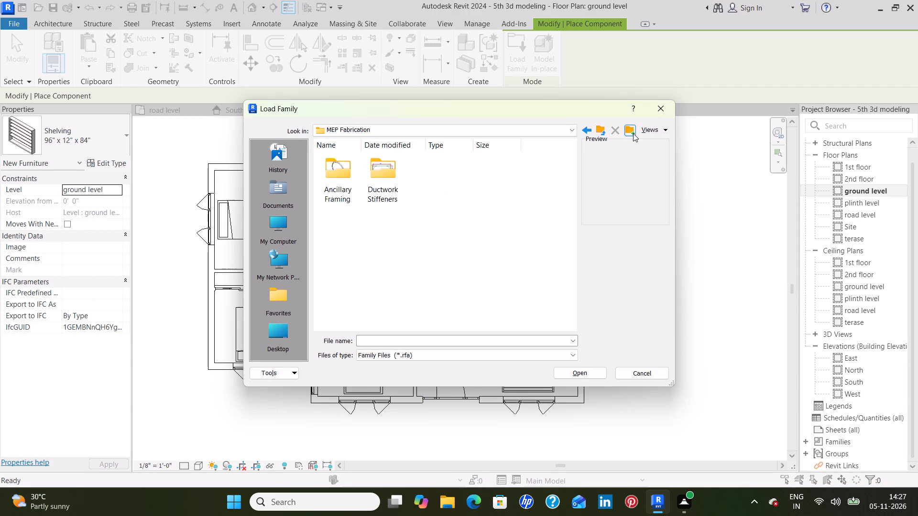
click(597, 130)
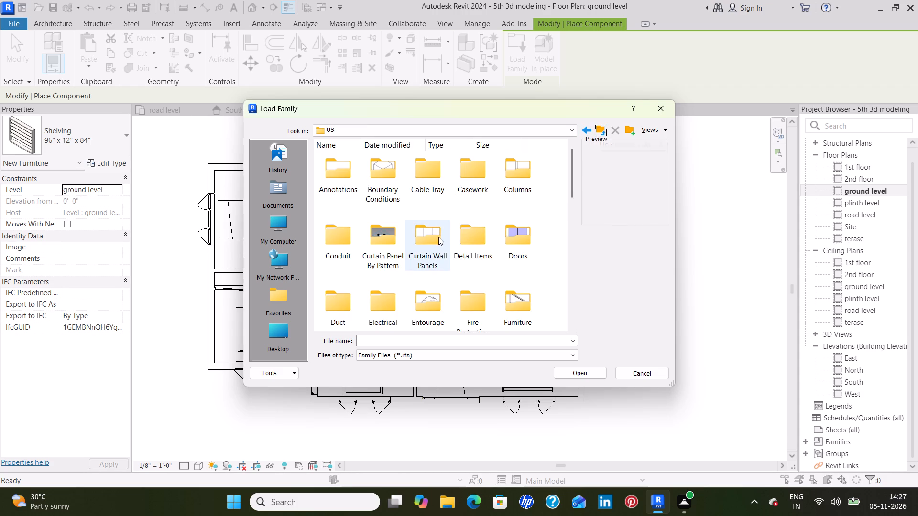
scroll(438, 237, down, 2)
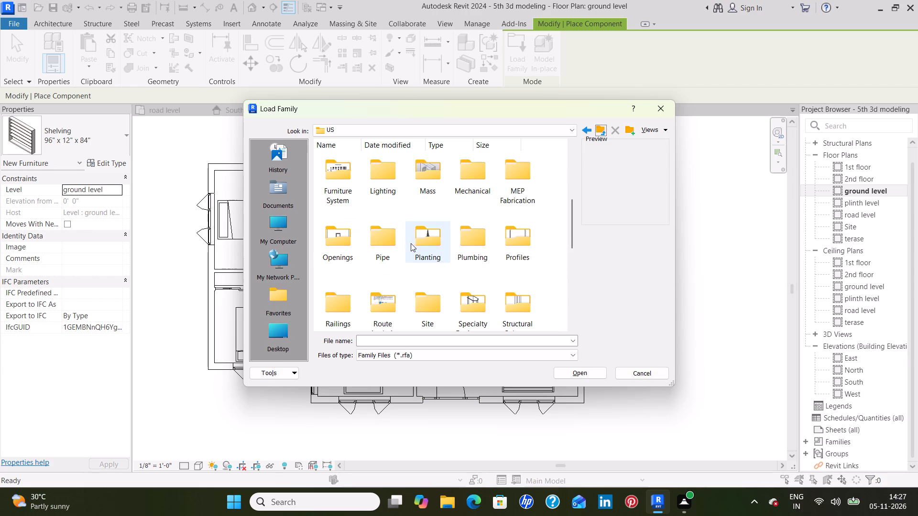
double_click(480, 240)
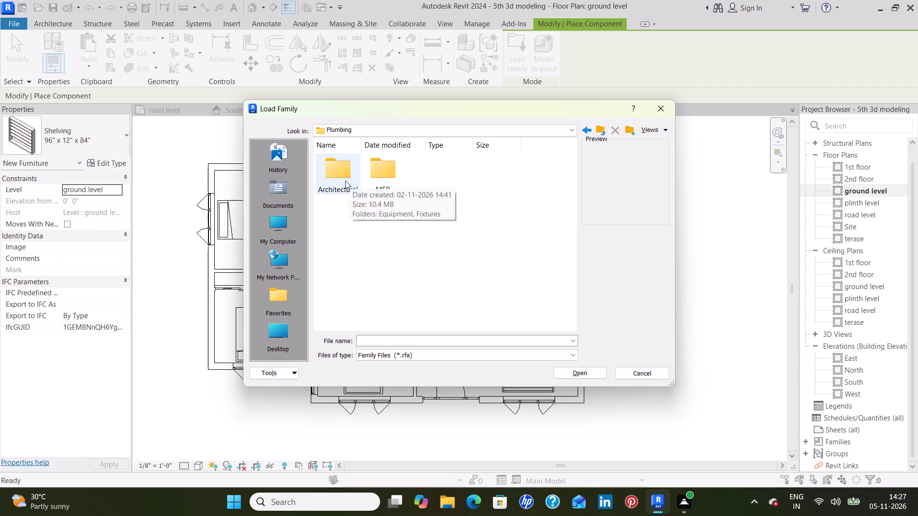
double_click(345, 181)
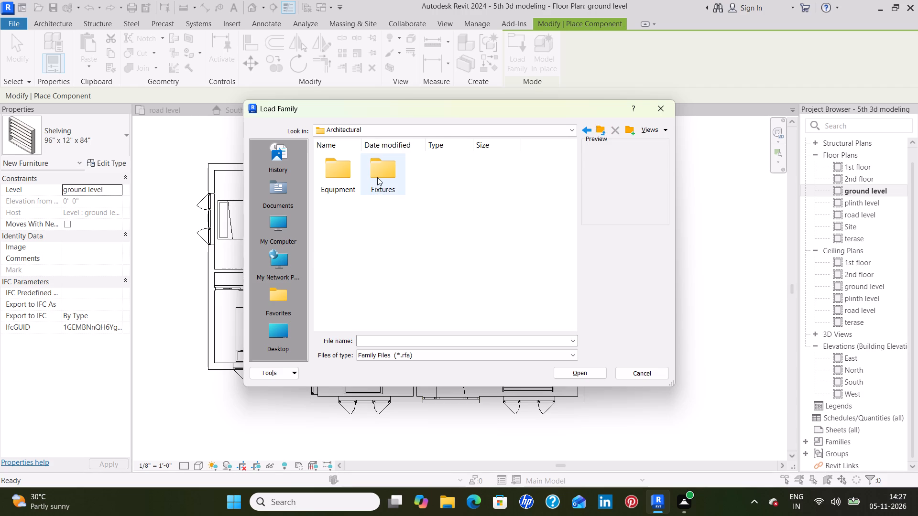
double_click(377, 177)
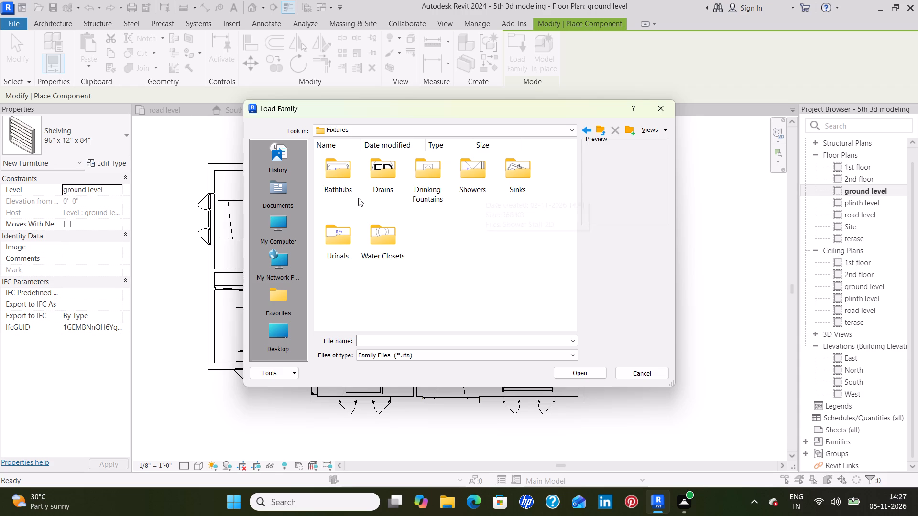
double_click(339, 177)
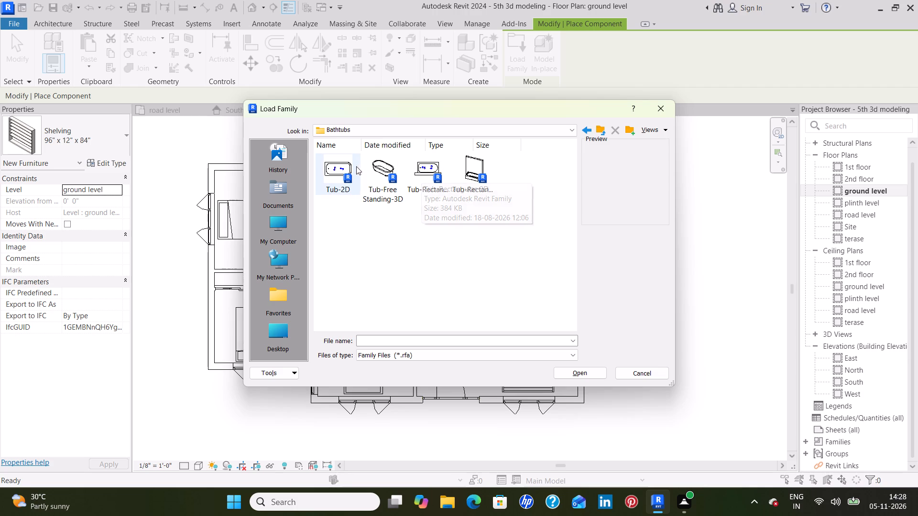
click(340, 165)
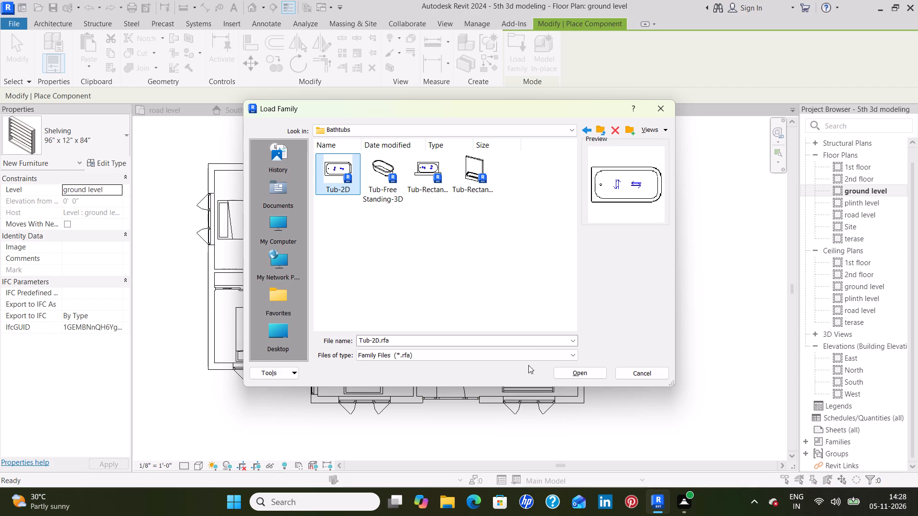
click(423, 169)
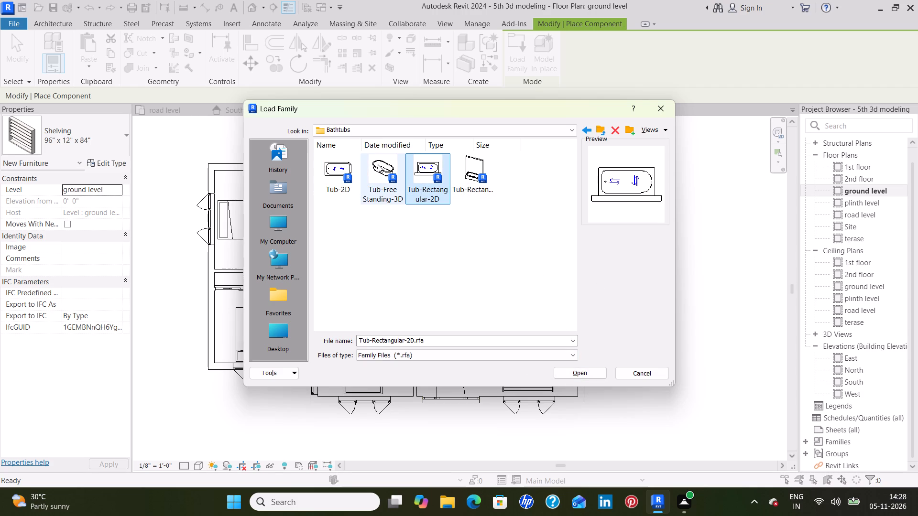
click(378, 164)
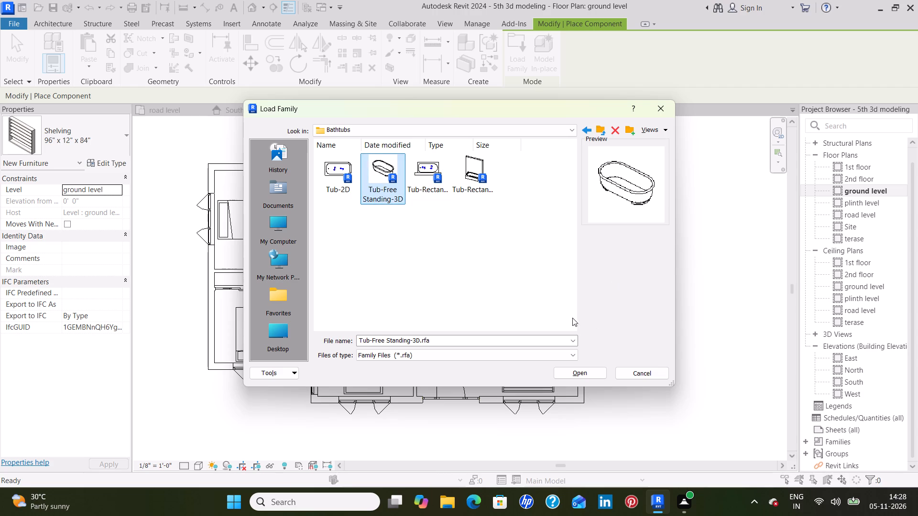
Load the Bath Tub - Maestro family from Plumbing > MEP > Fixtures > Bathtubs and test its fit, rotated, in the enclosed room beside the upper-left bedroom's closet.
click(601, 126)
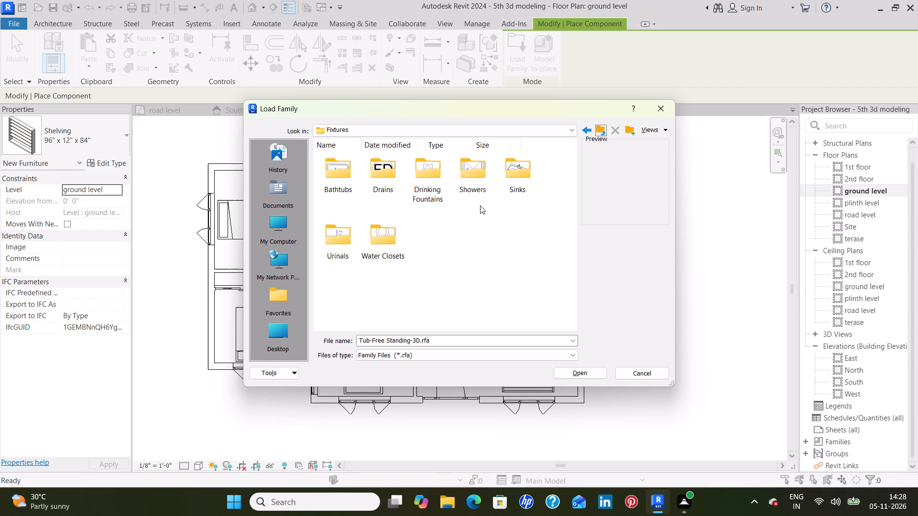
click(603, 132)
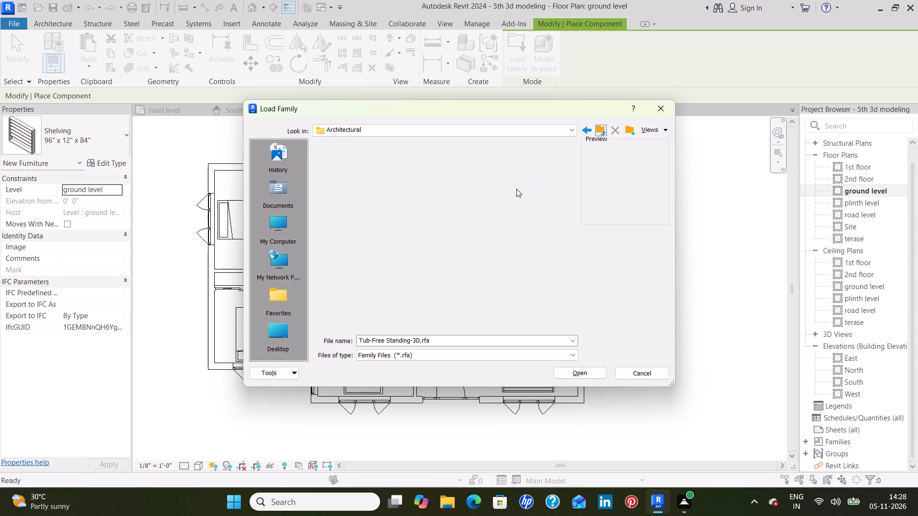
click(601, 131)
double_click(387, 172)
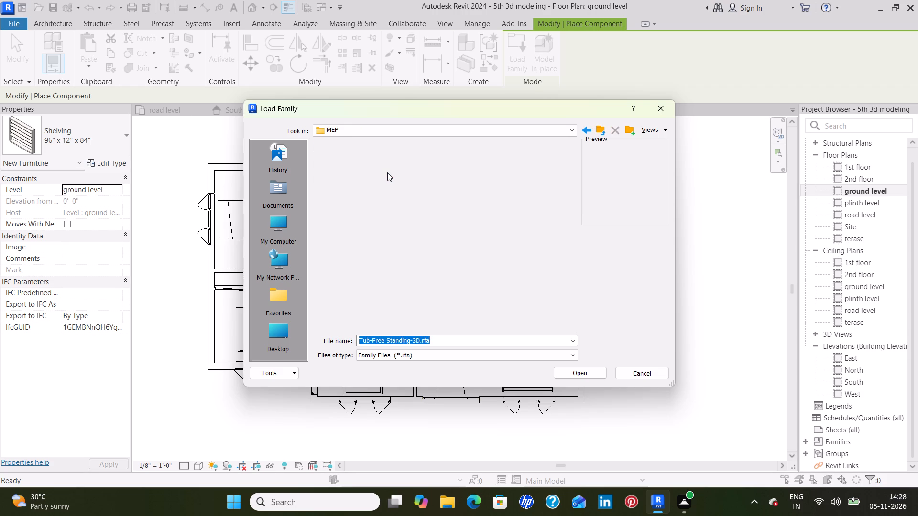
double_click(333, 182)
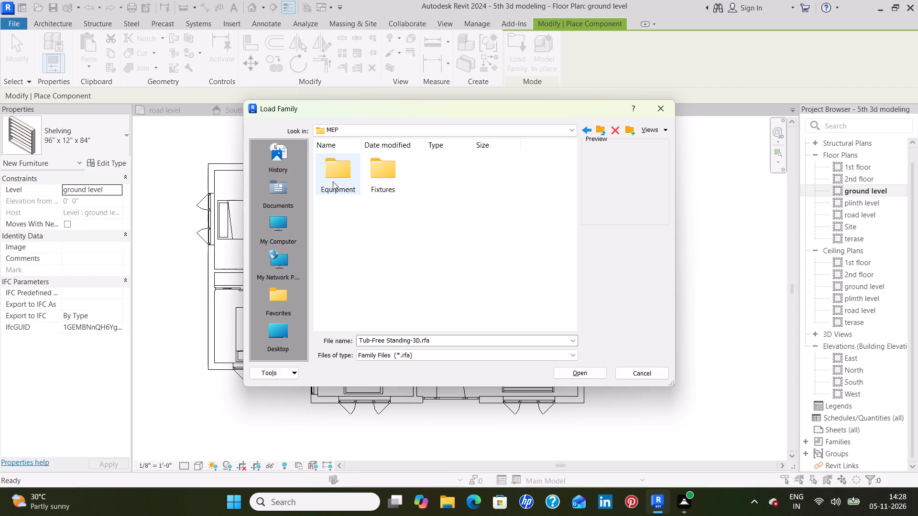
click(603, 128)
double_click(376, 172)
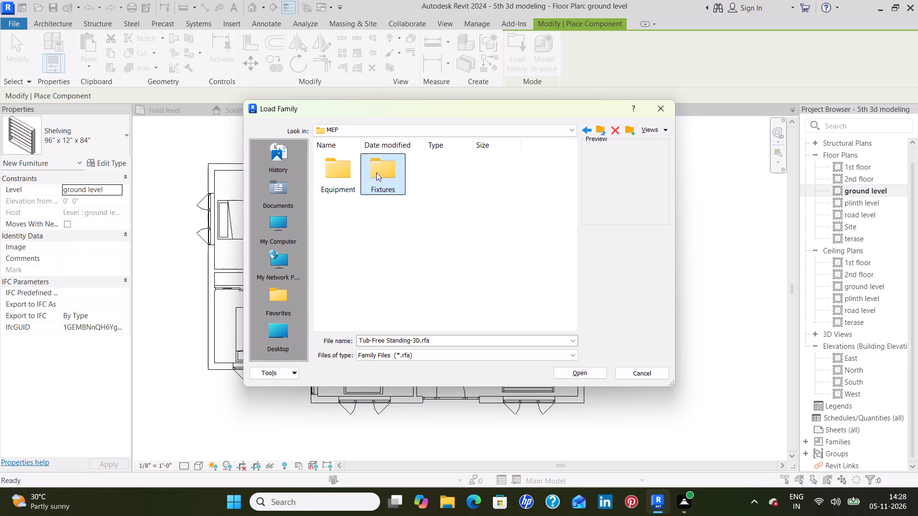
double_click(383, 176)
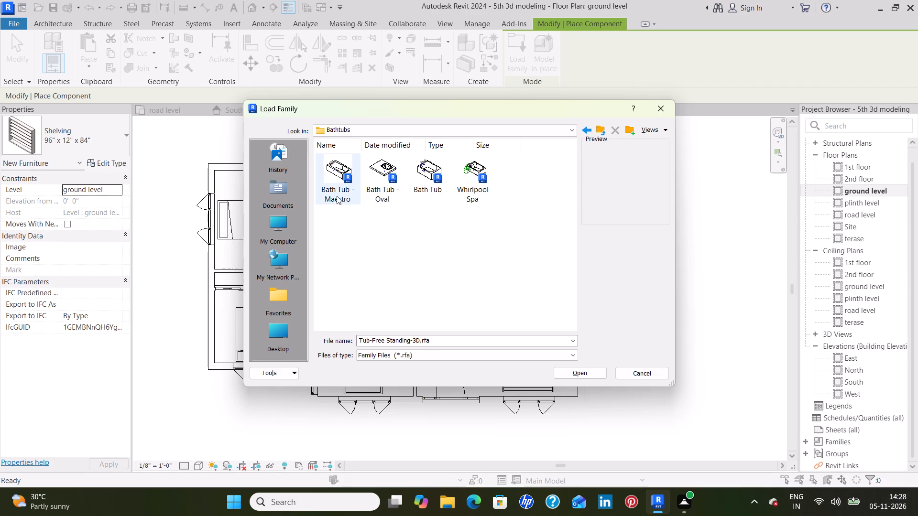
click(339, 169)
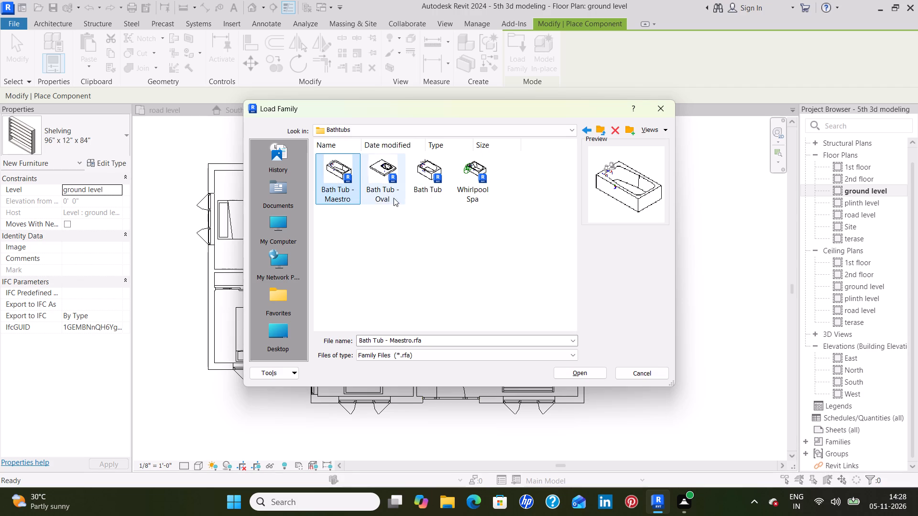
click(383, 163)
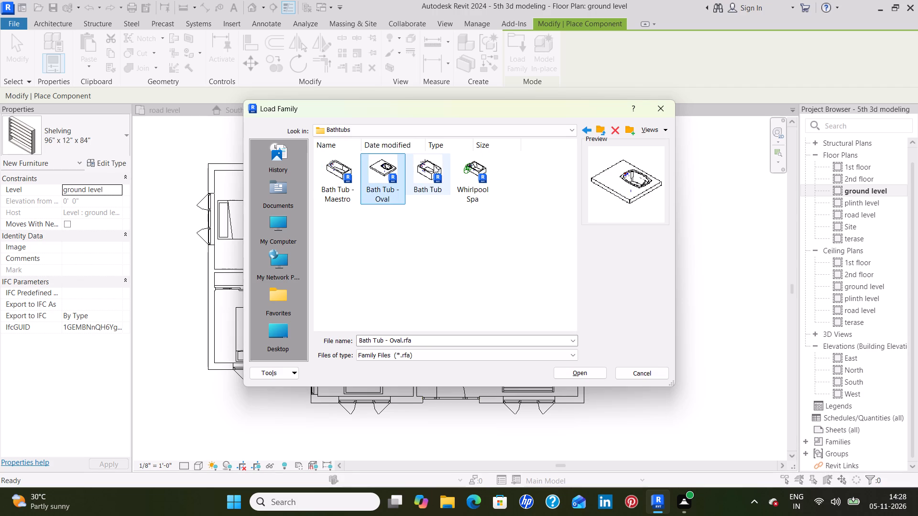
click(434, 165)
click(329, 172)
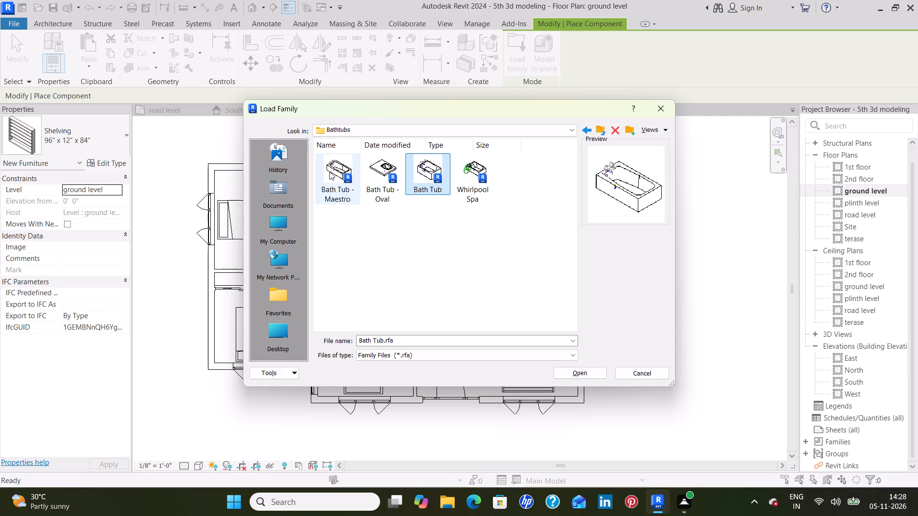
click(581, 376)
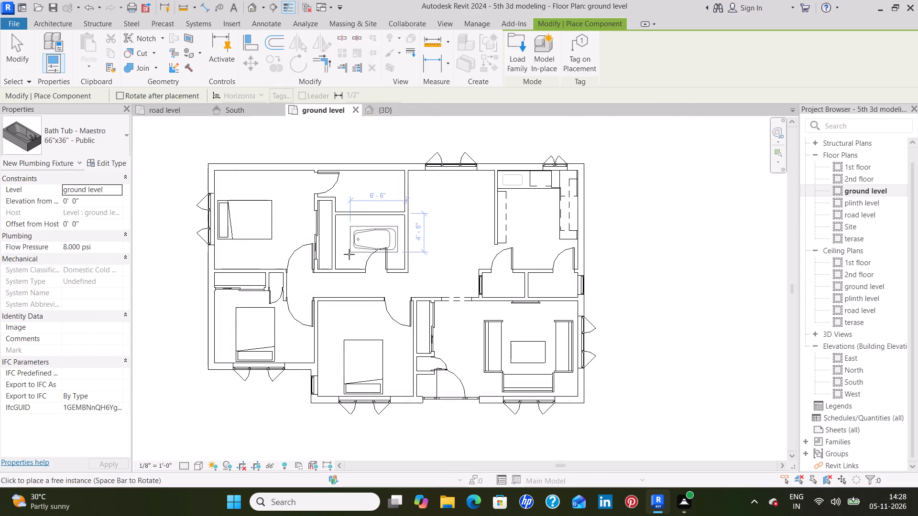
key(space)
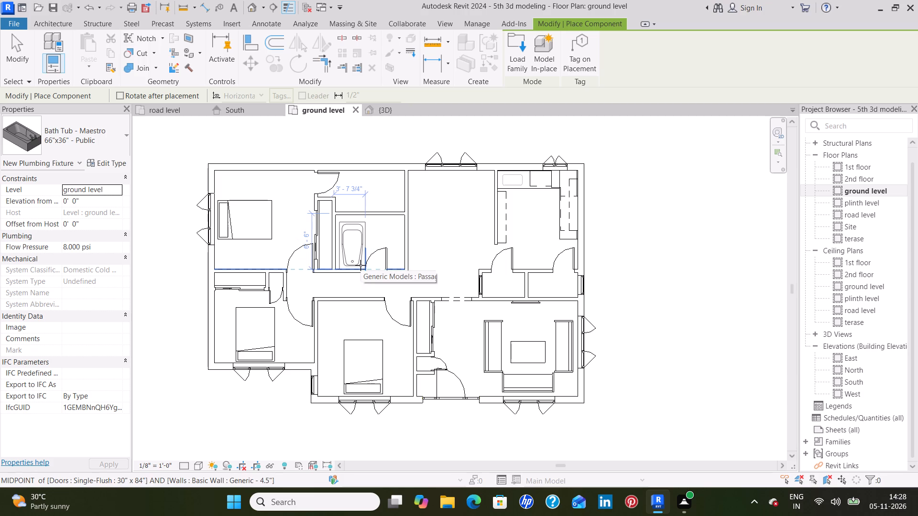
key(Escape)
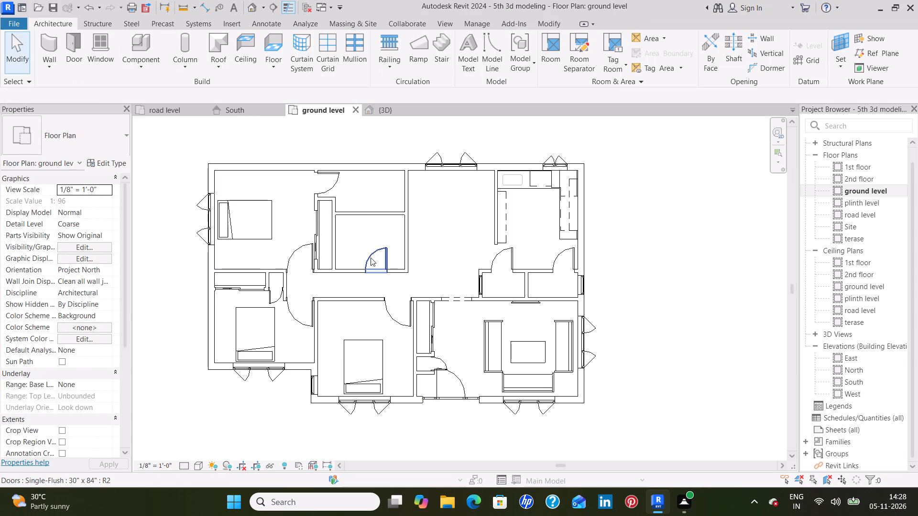
Load the Tub-Free Standing-3D family from Plumbing > Architectural > Fixtures > Bathtubs for placement as a component.
click(142, 49)
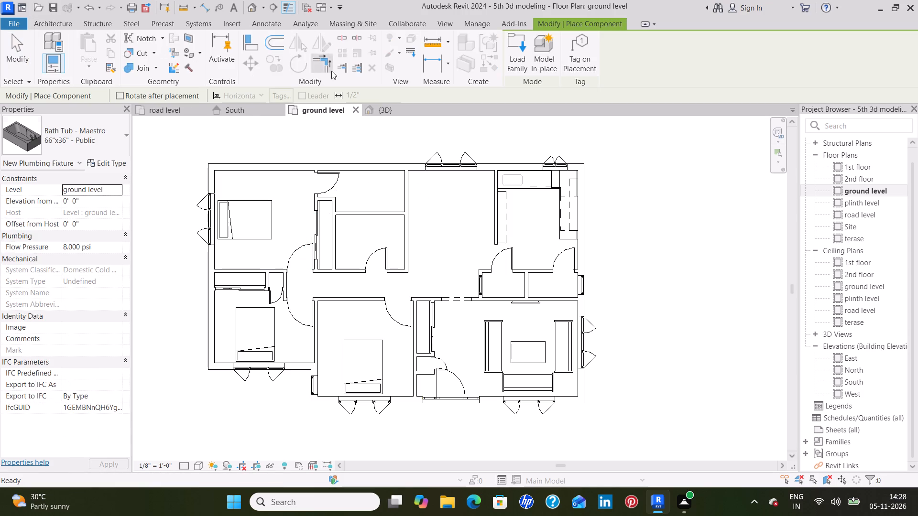
click(514, 72)
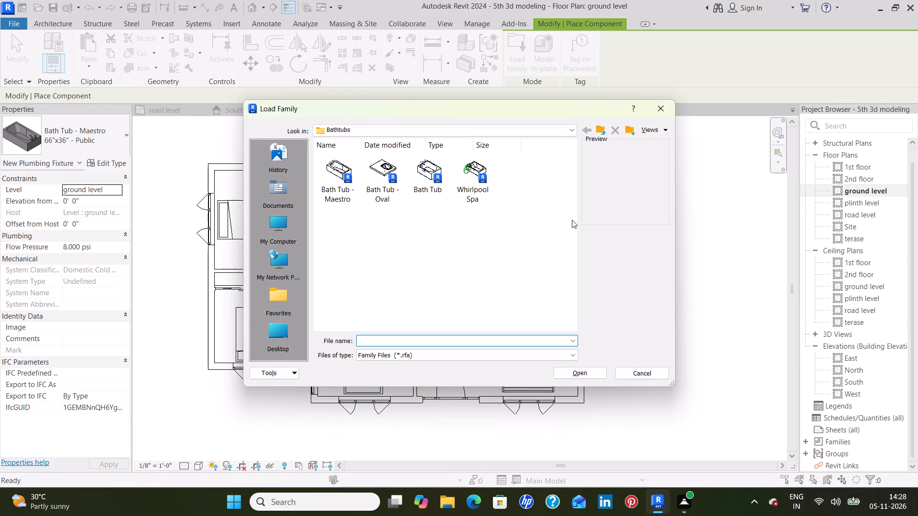
click(600, 131)
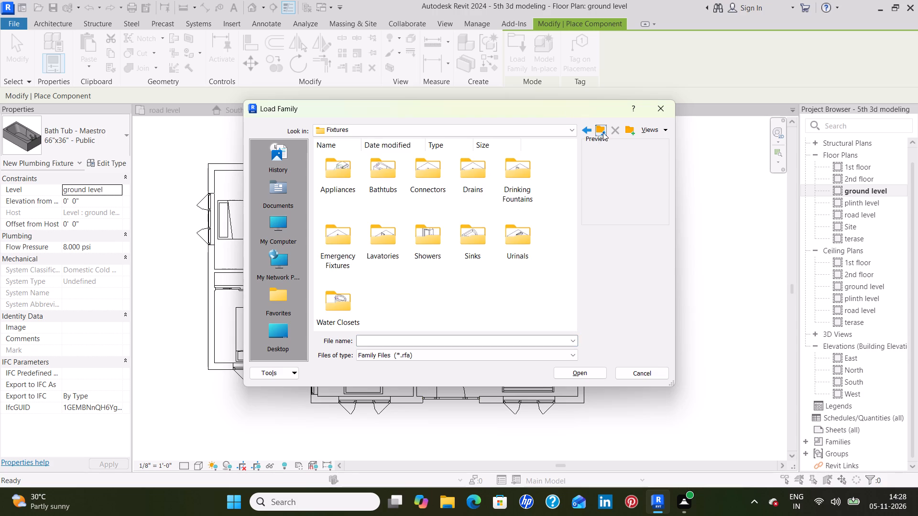
click(603, 132)
click(603, 132)
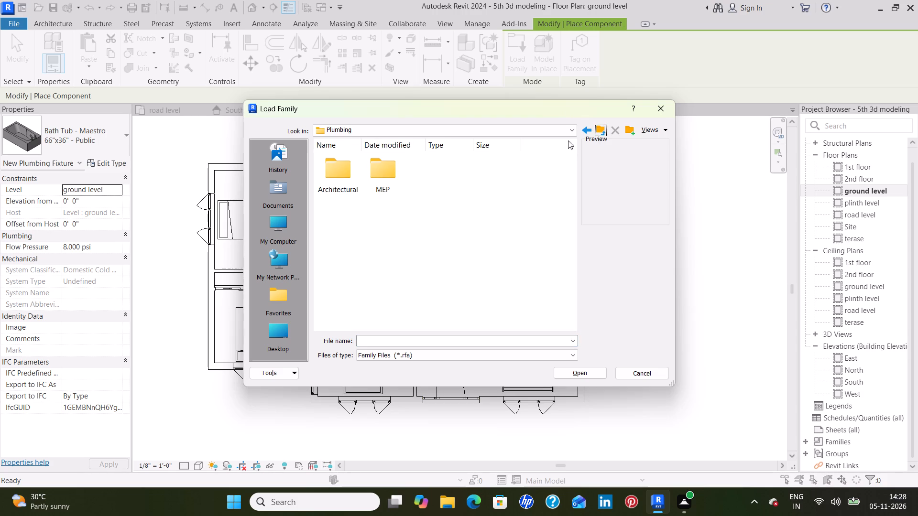
double_click(340, 161)
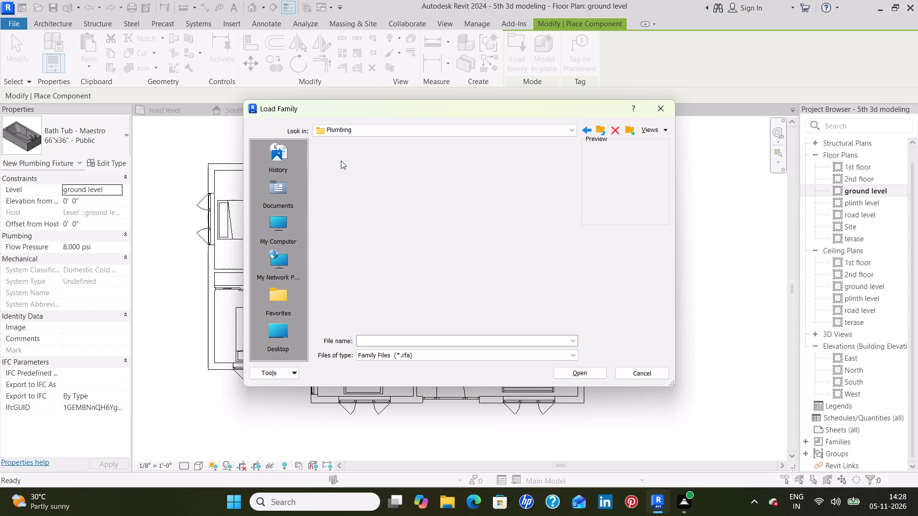
double_click(393, 170)
double_click(331, 167)
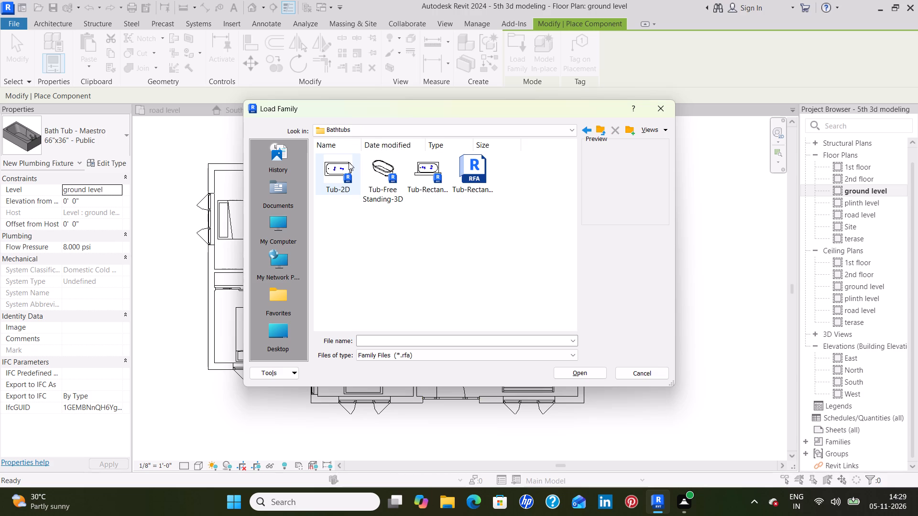
click(376, 169)
click(579, 366)
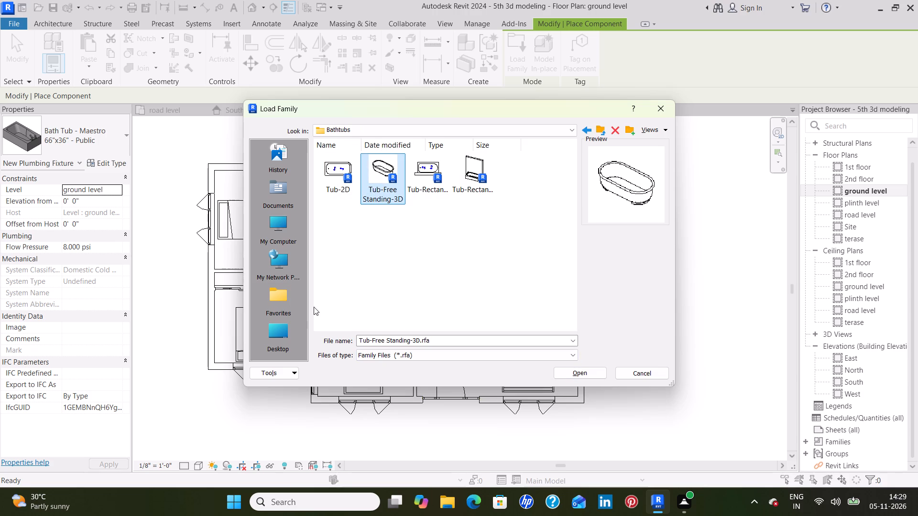
click(593, 379)
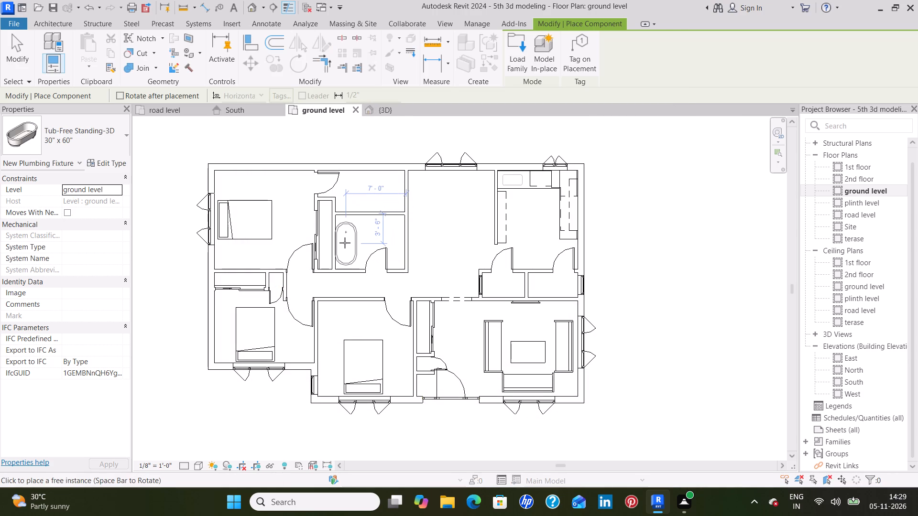
Place a 30" x 60" free-standing tub upright beside the closet-side wall of the enclosed bathroom, about 3' 5" below its upper wall.
scroll(345, 243, up, 7)
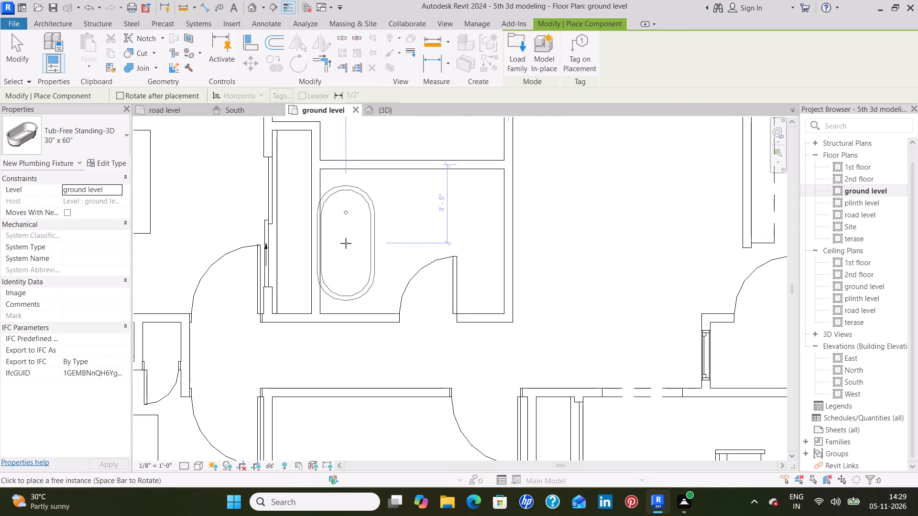
click(346, 243)
key(space)
key(space)
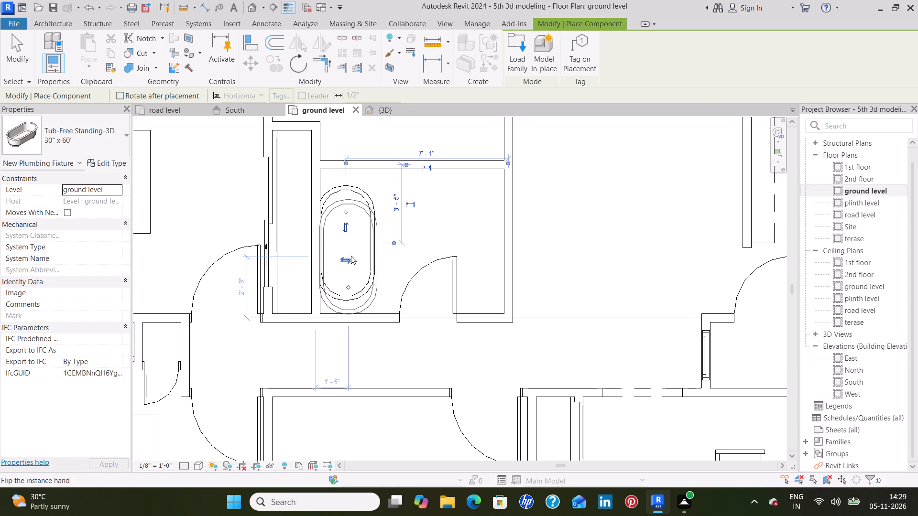
click(350, 255)
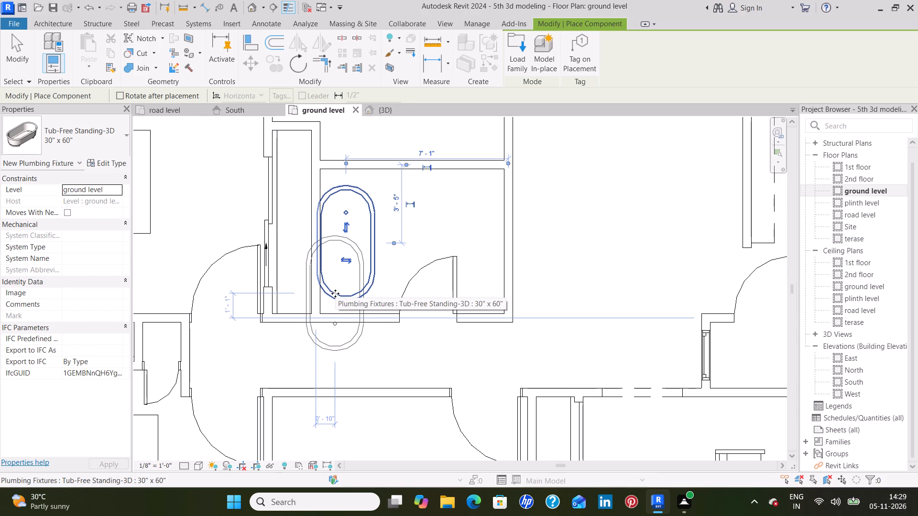
key(Escape)
key(Escape)
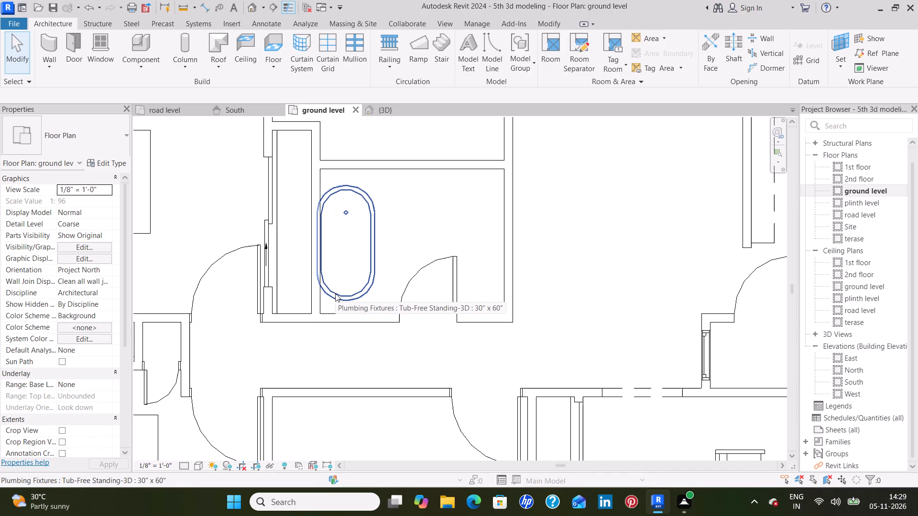
Nudge the free-standing tub off the closet-side wall, until its centre is 1' 5 3/4" from that wall.
click(335, 293)
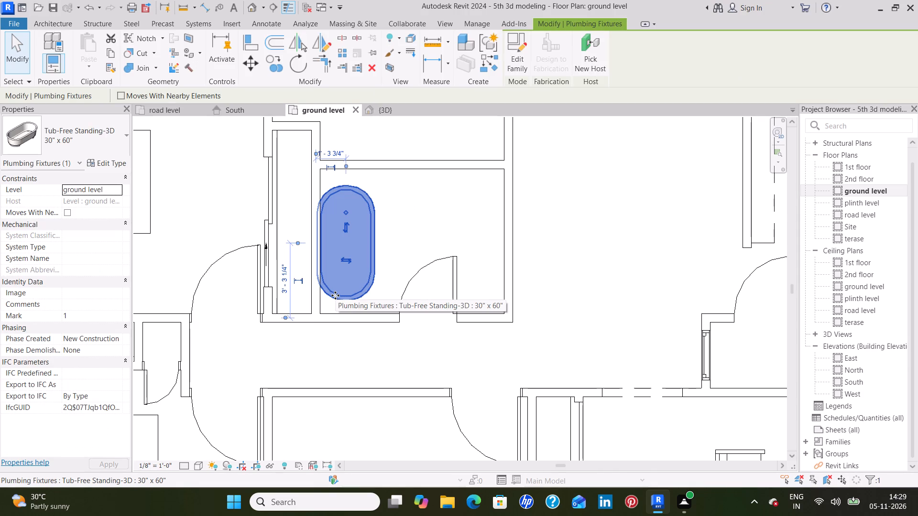
key(Right)
key(Right)
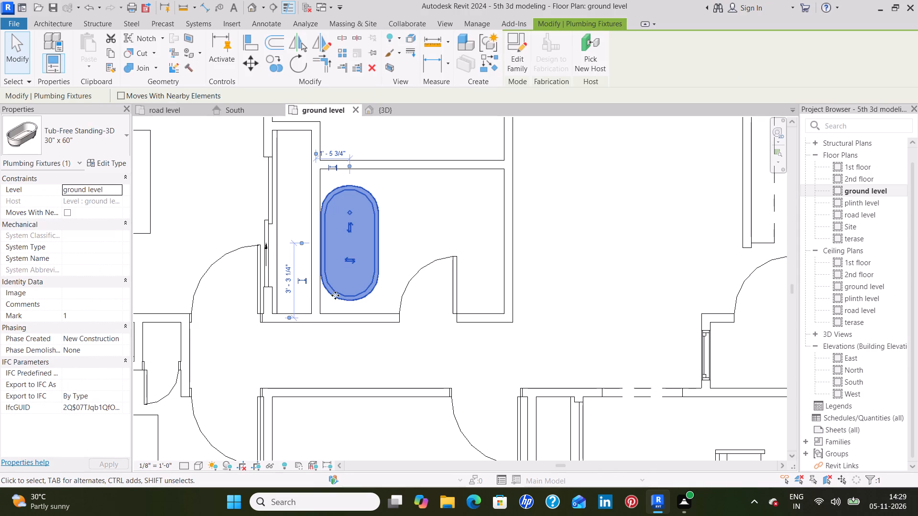
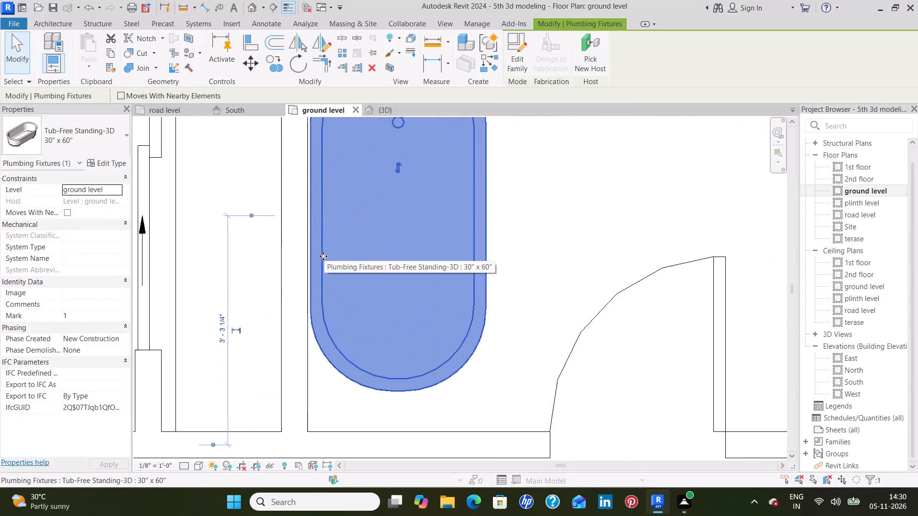
Nudge the free-standing tub sideways until its long side sits against the closet-side wall.
scroll(322, 254, up, 4)
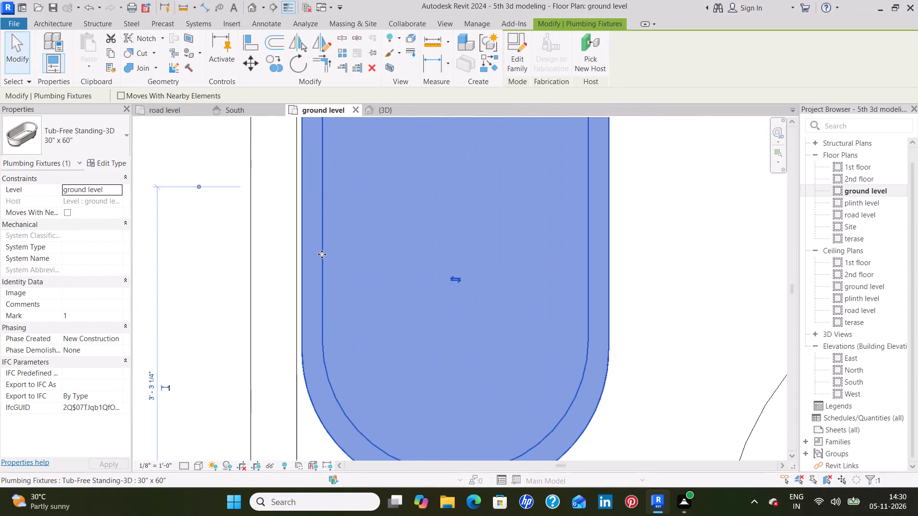
key(Left)
key(Left)
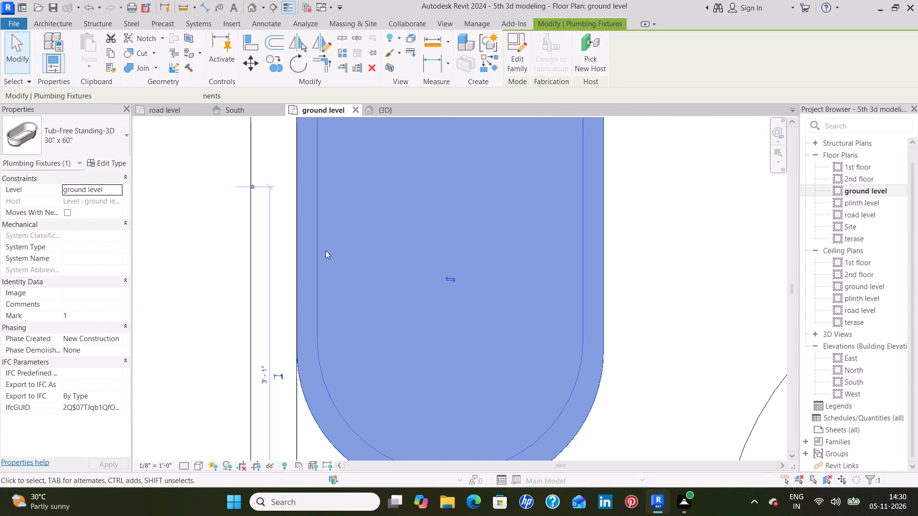
Nudge the free-standing tub down the closet-side wall until its rounded end touches the bathroom's lower wall.
scroll(339, 248, down, 5)
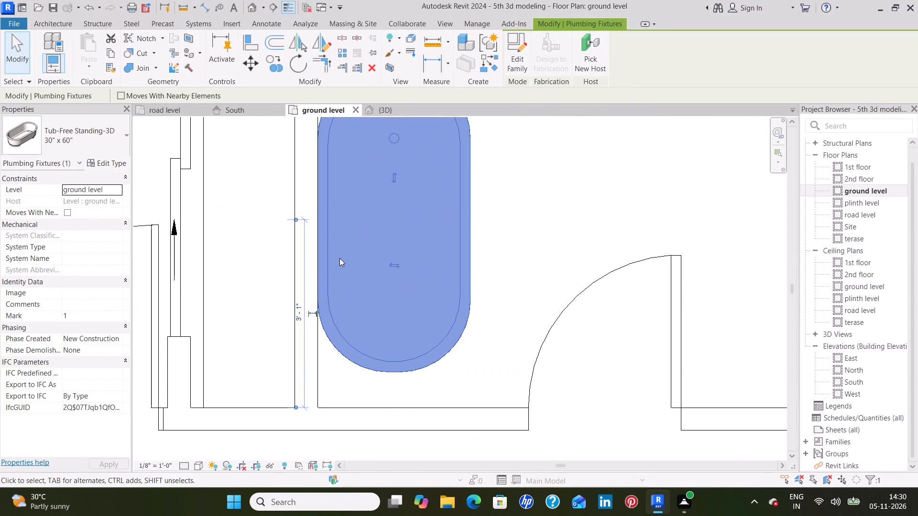
key(Down)
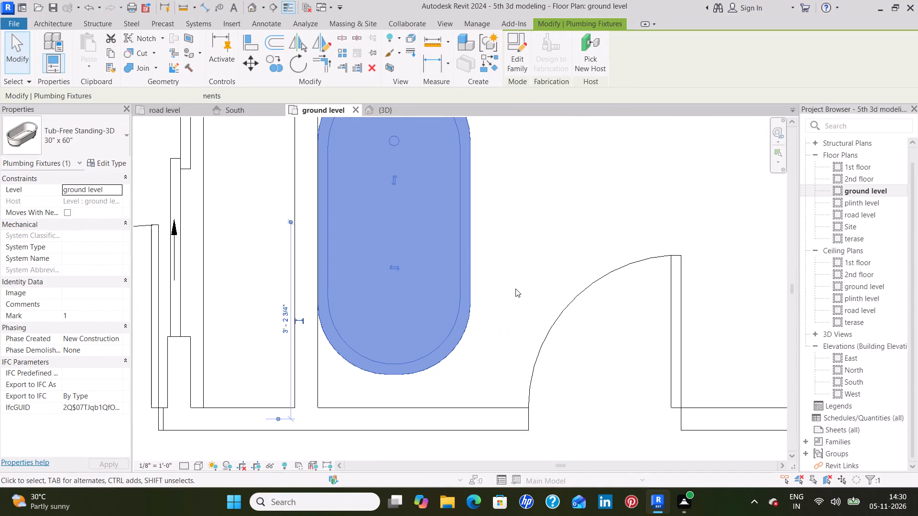
key(Down)
key(Down)
key(Down)
key(Down)
key(Down)
key(Down)
key(Down)
key(Down)
key(Down)
key(Down)
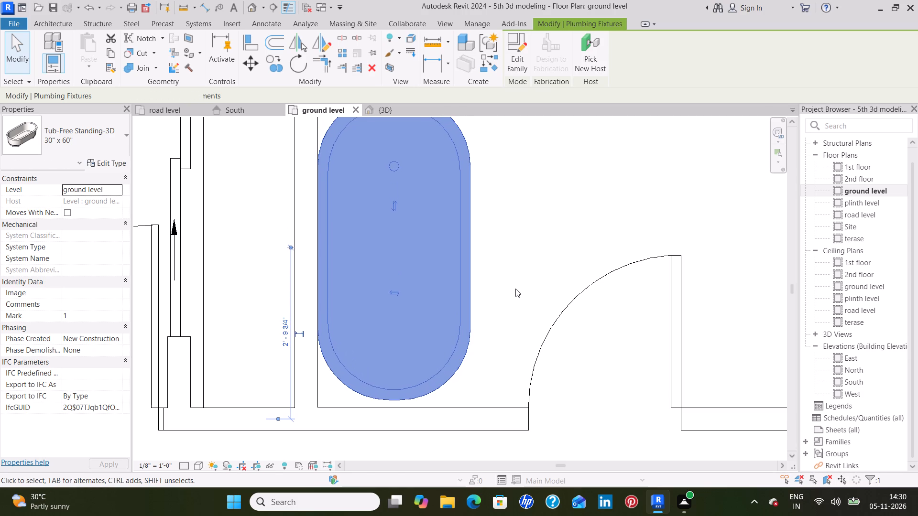
key(Down)
key(Down)
key(Down)
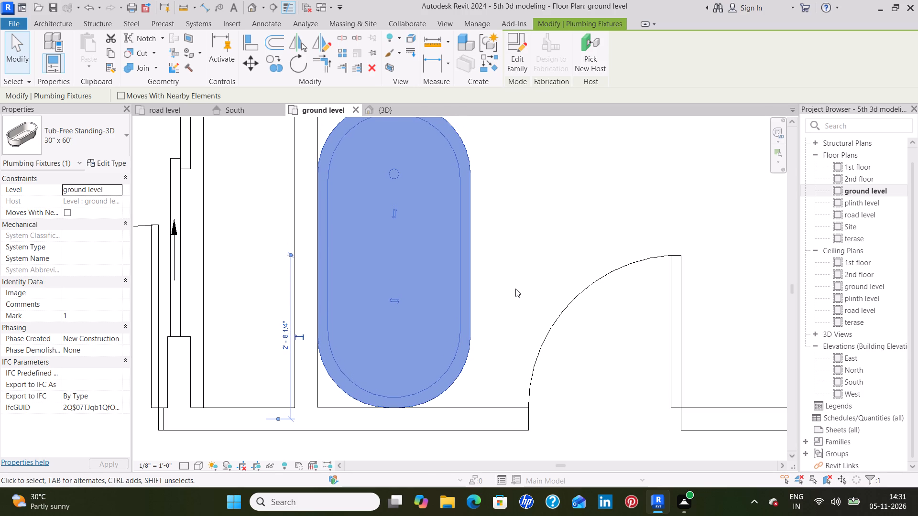
scroll(393, 403, up, 8)
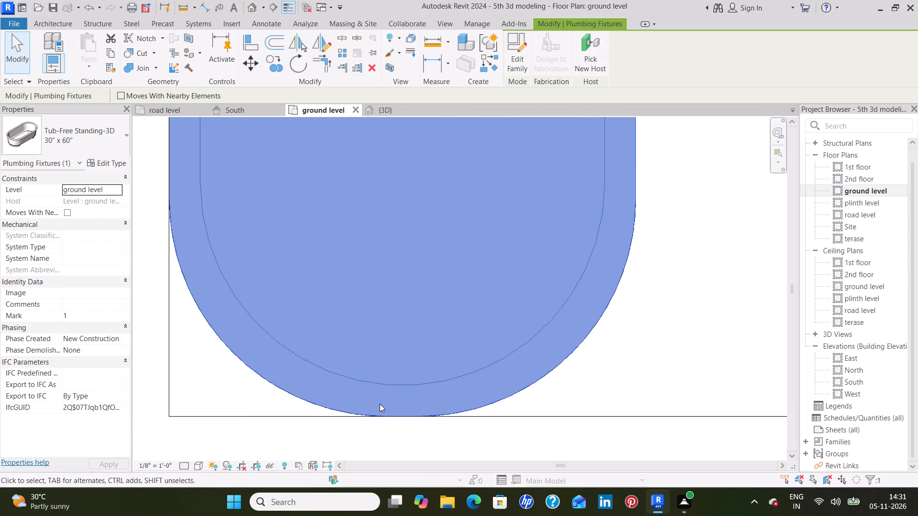
scroll(379, 404, up, 4)
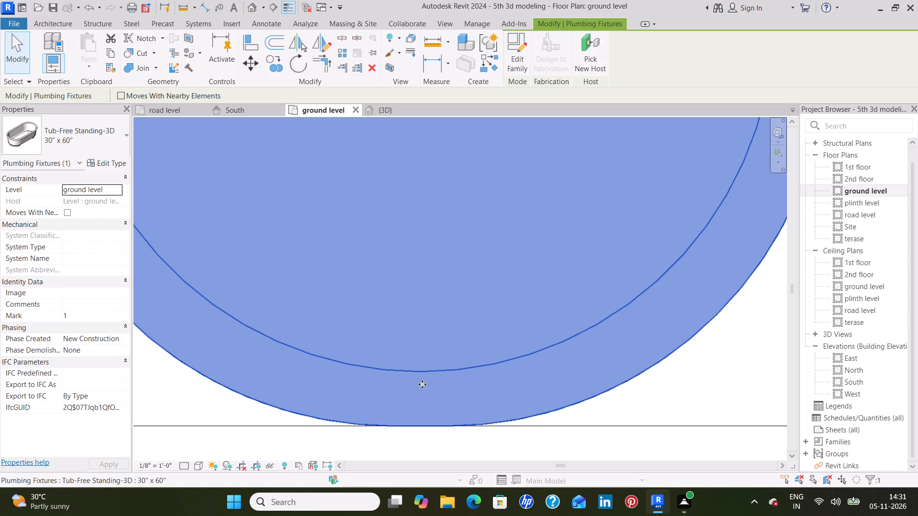
click(694, 404)
Load the Sink Kitchen-Single family from the architectural plumbing Fixtures > Sinks folder for placement as a component.
scroll(691, 397, down, 2)
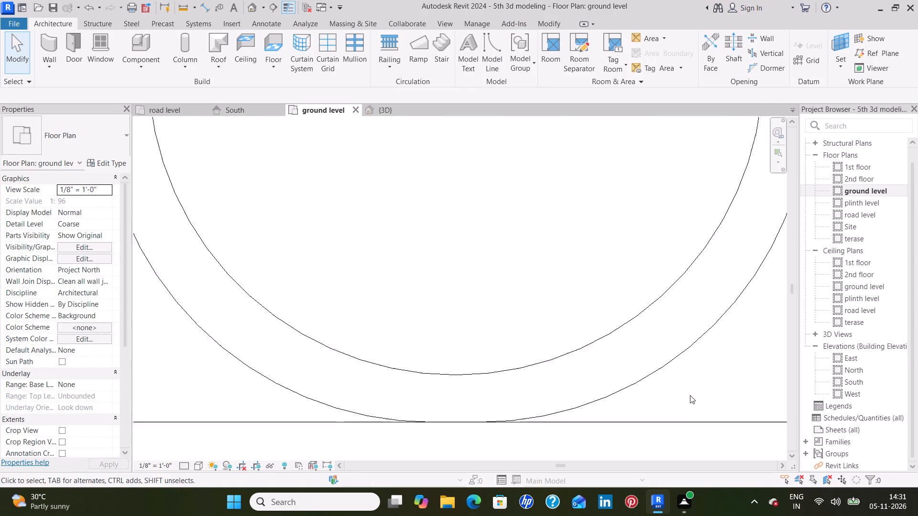
scroll(690, 395, down, 3)
scroll(634, 361, down, 8)
scroll(569, 251, down, 4)
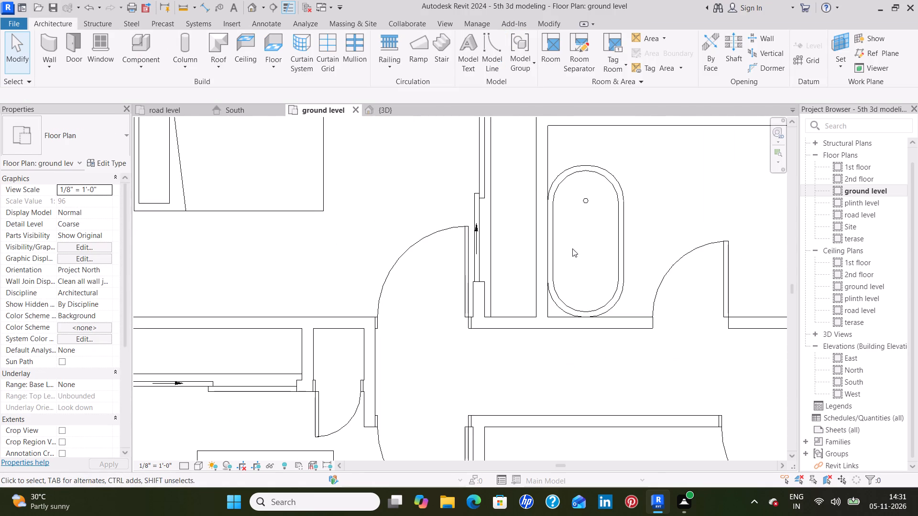
middle_drag(567, 250, 497, 299)
middle_drag(582, 250, 572, 267)
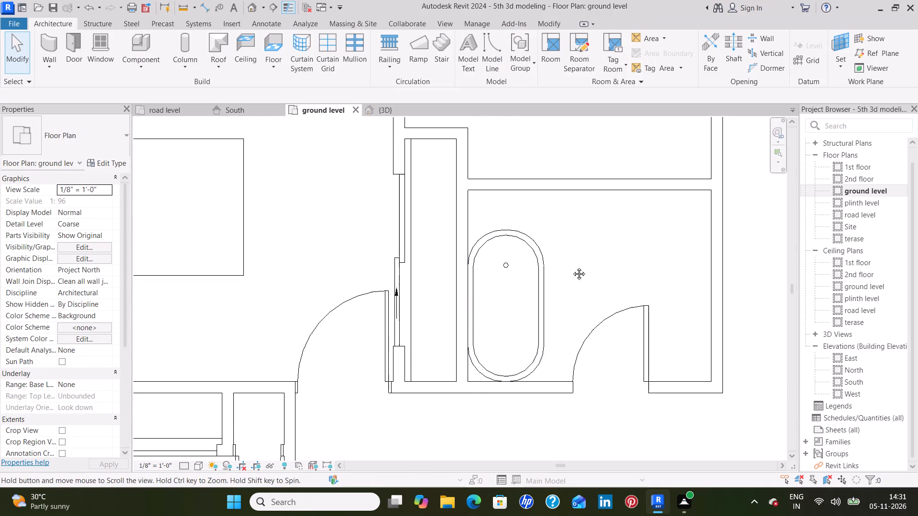
middle_drag(572, 267, 569, 270)
scroll(580, 272, down, 7)
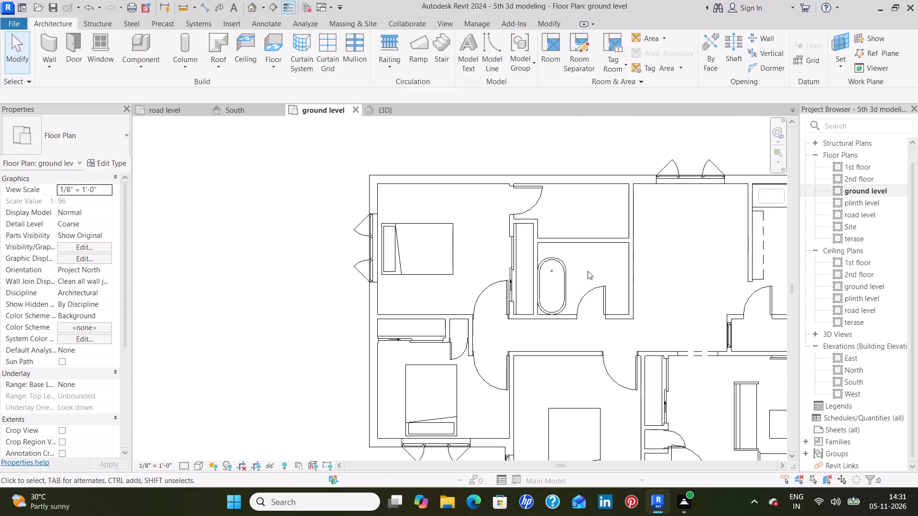
middle_drag(594, 260, 506, 223)
scroll(504, 223, down, 1)
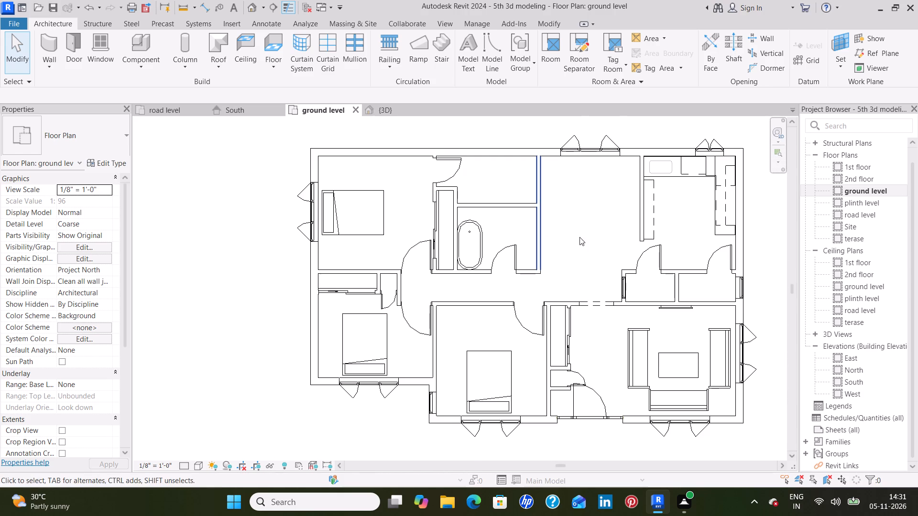
middle_drag(579, 237, 520, 228)
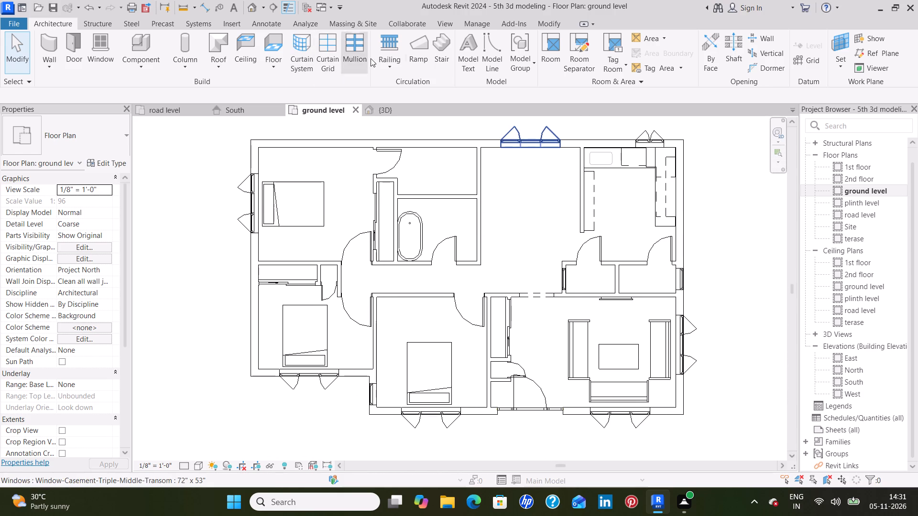
click(144, 43)
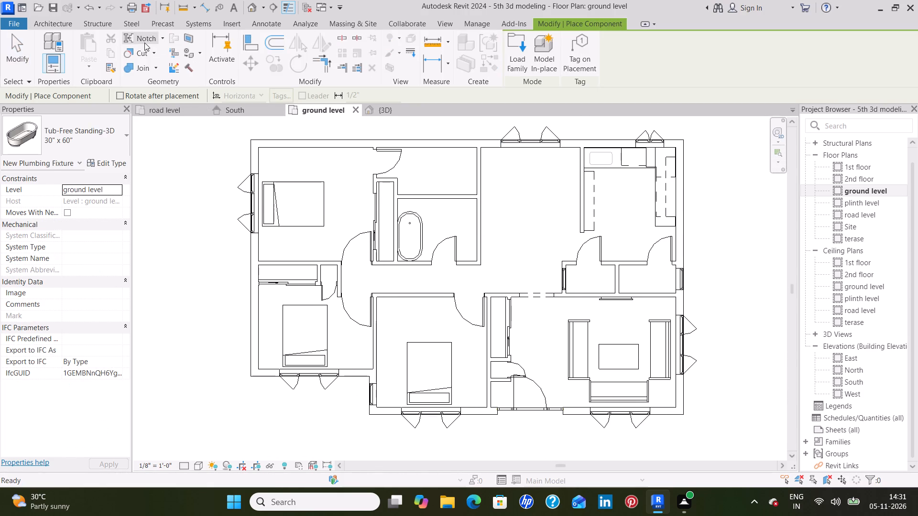
click(509, 65)
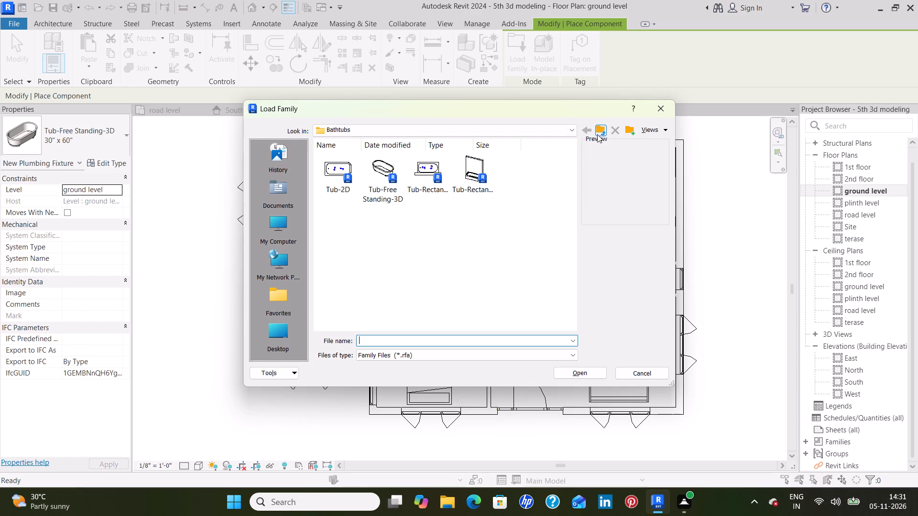
click(600, 132)
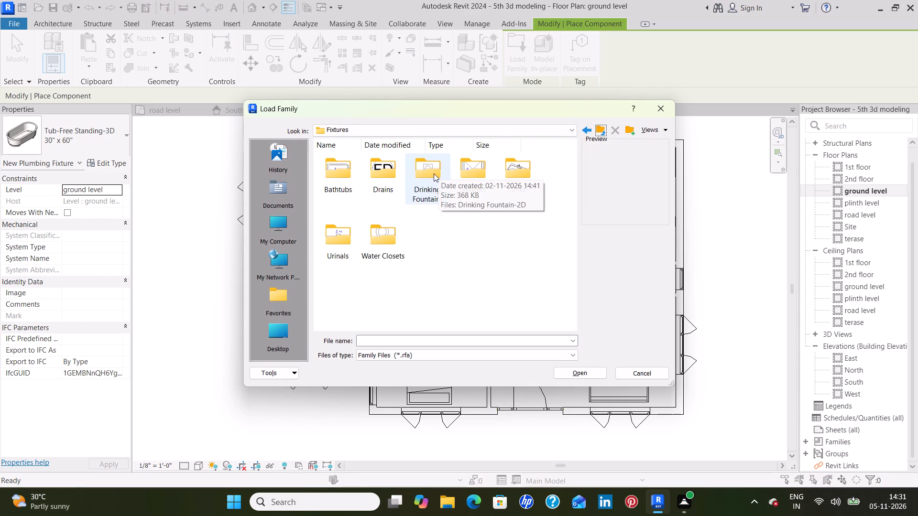
double_click(430, 171)
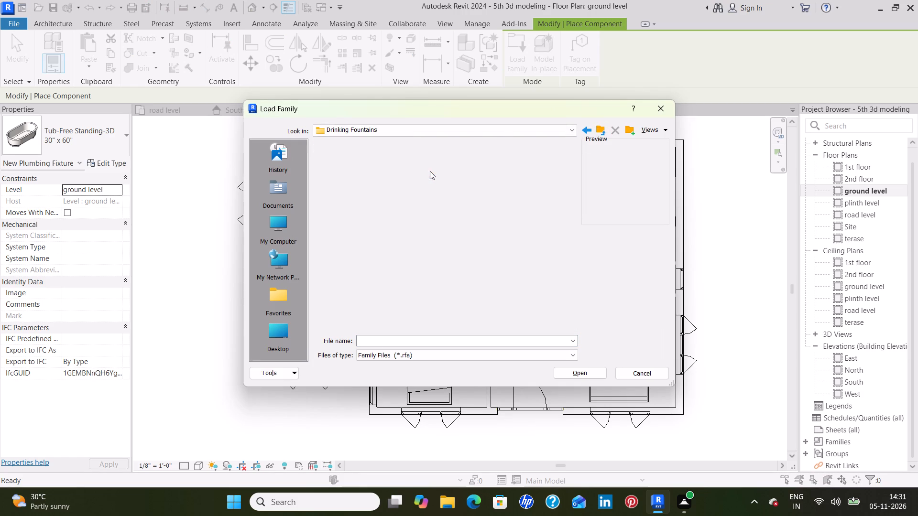
click(600, 133)
double_click(466, 179)
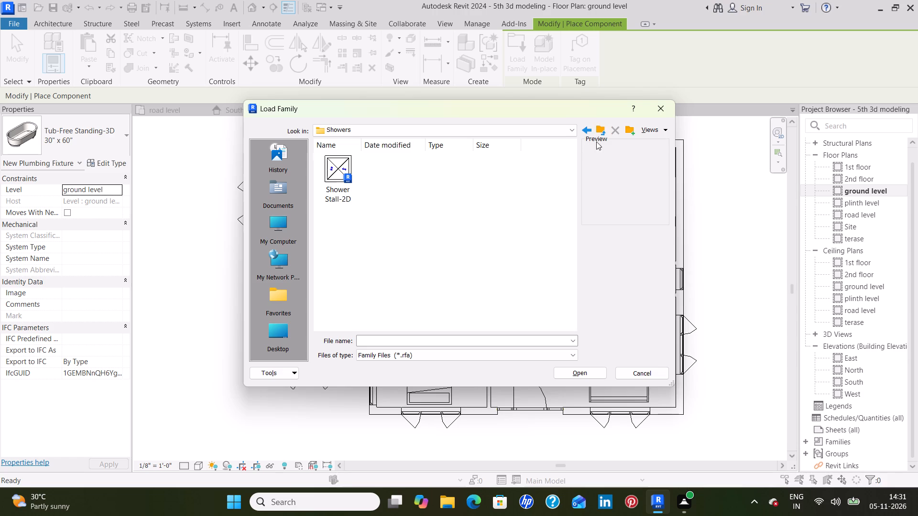
click(603, 132)
double_click(524, 174)
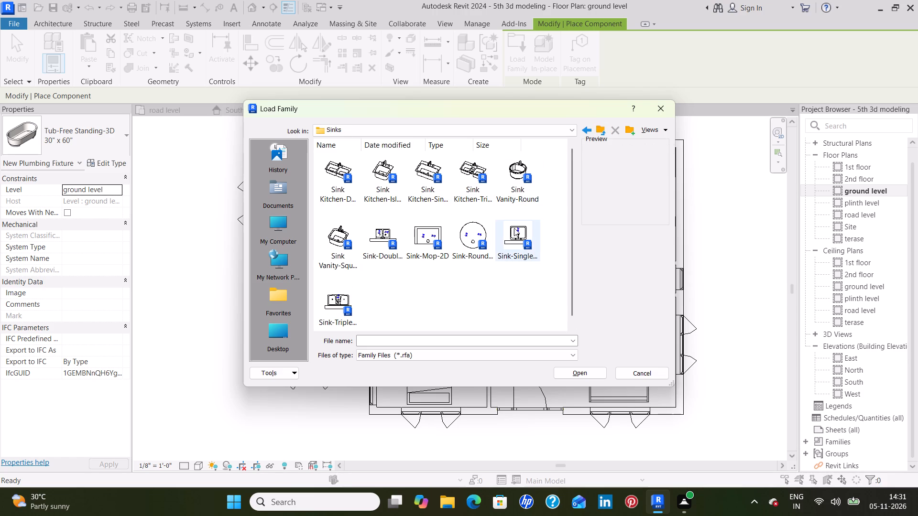
click(436, 167)
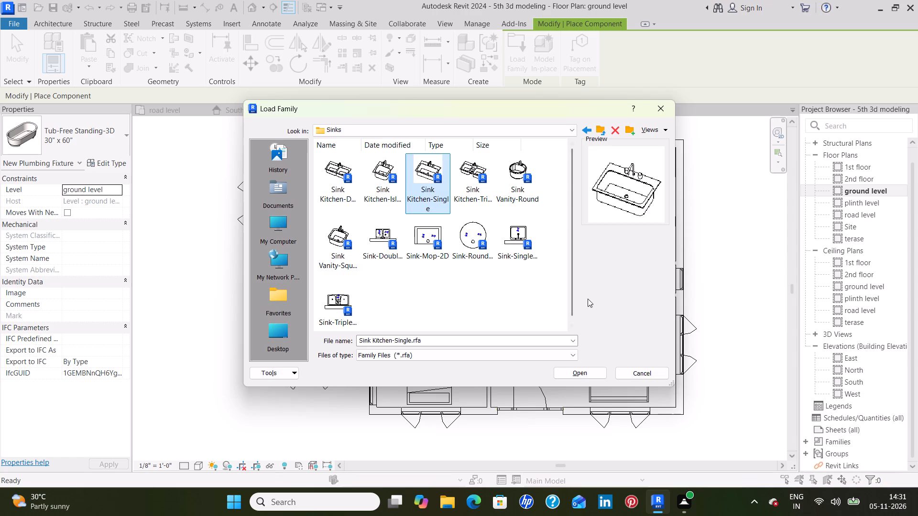
click(577, 371)
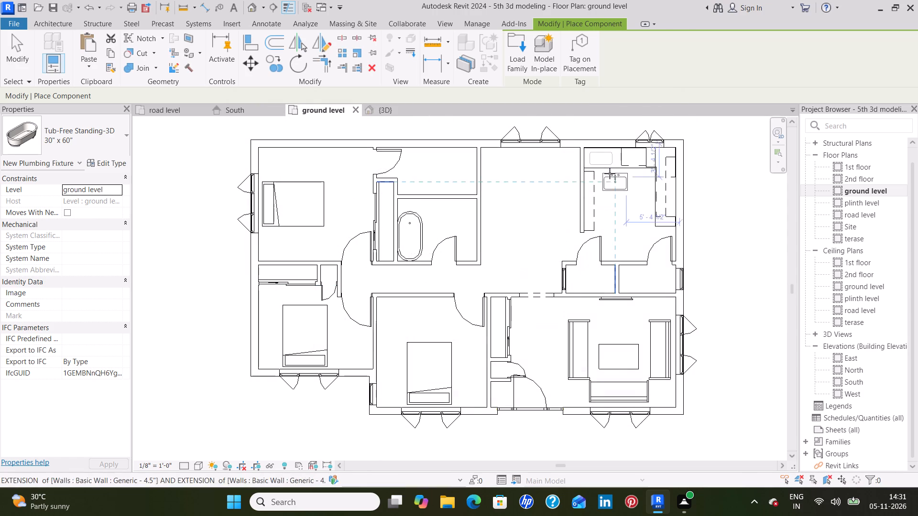
Place a 30" x 21" single kitchen sink centred over the sink hole in the kitchen's upper-wall countertop.
scroll(606, 163, up, 14)
middle_drag(595, 164, 539, 282)
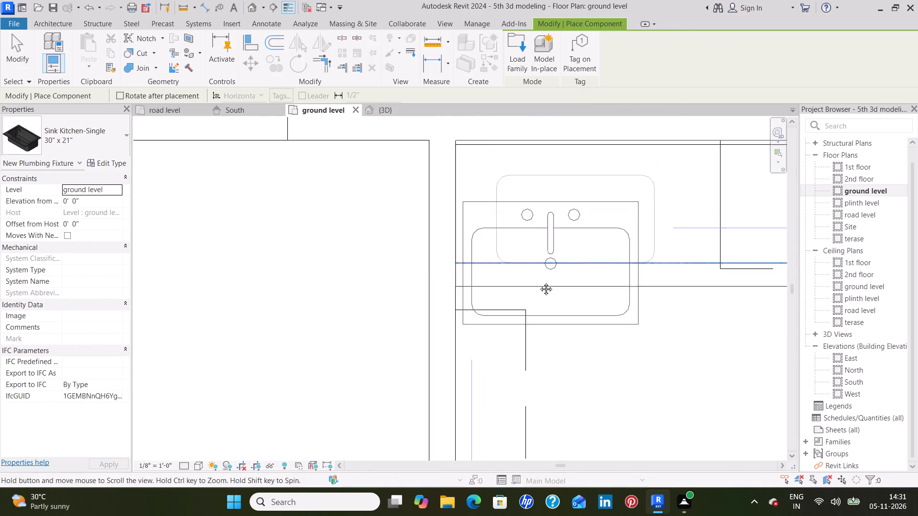
middle_drag(539, 282, 513, 320)
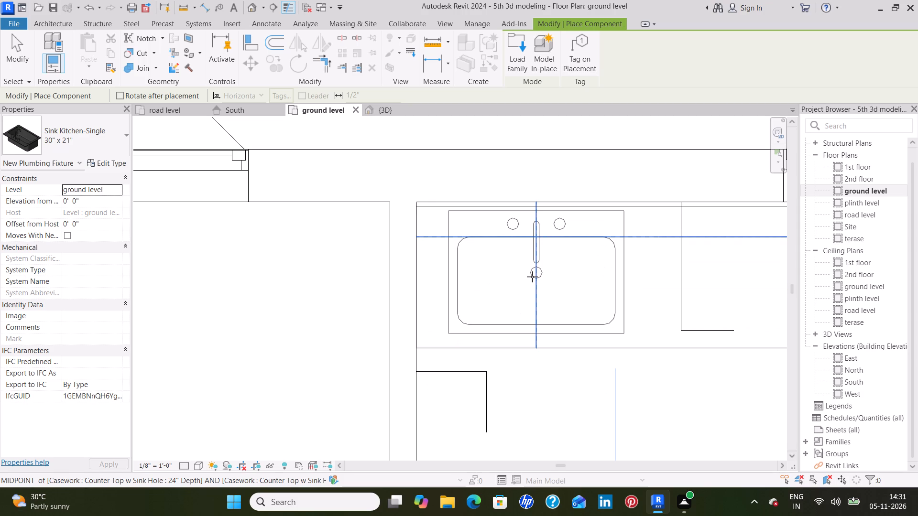
click(532, 277)
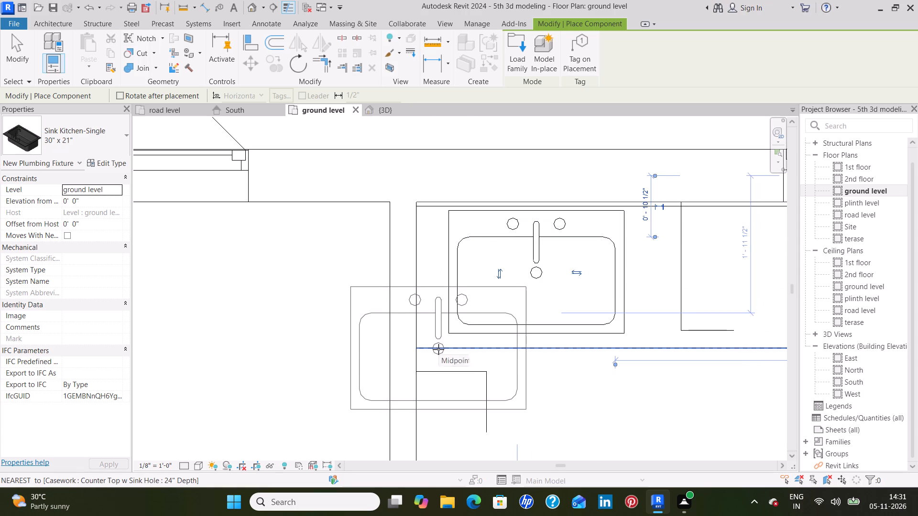
key(Escape)
key(Escape)
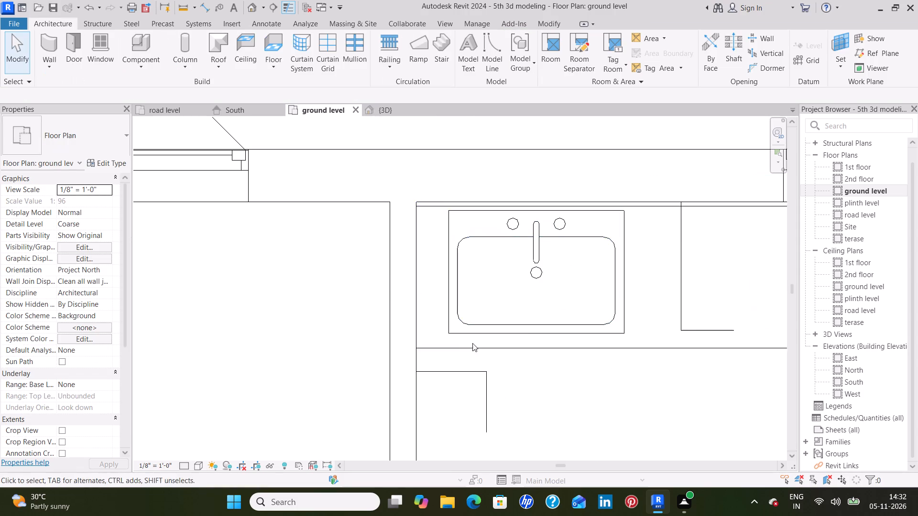
Preview the single, vanity square, vanity round, mop, double and triple sink families in the architectural Sinks folder.
scroll(474, 339, down, 8)
middle_drag(365, 355, 415, 279)
scroll(423, 267, down, 4)
middle_drag(395, 327, 429, 269)
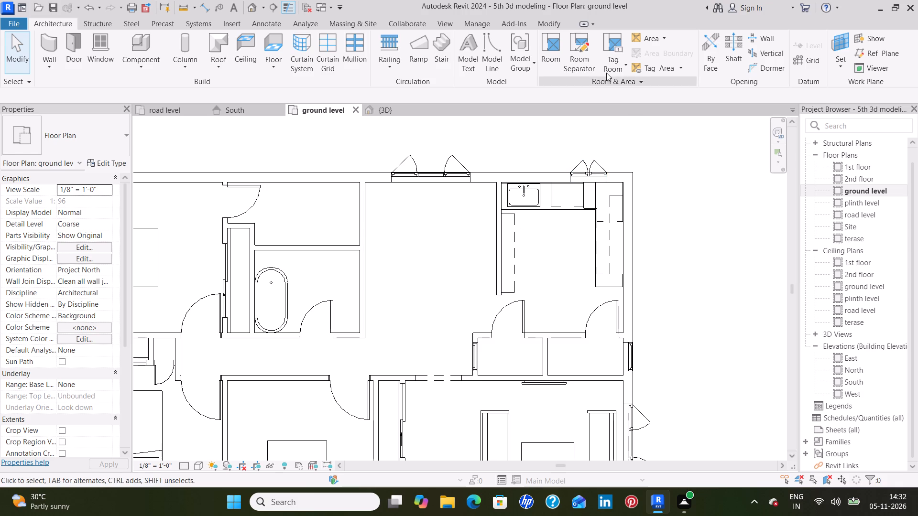
click(141, 41)
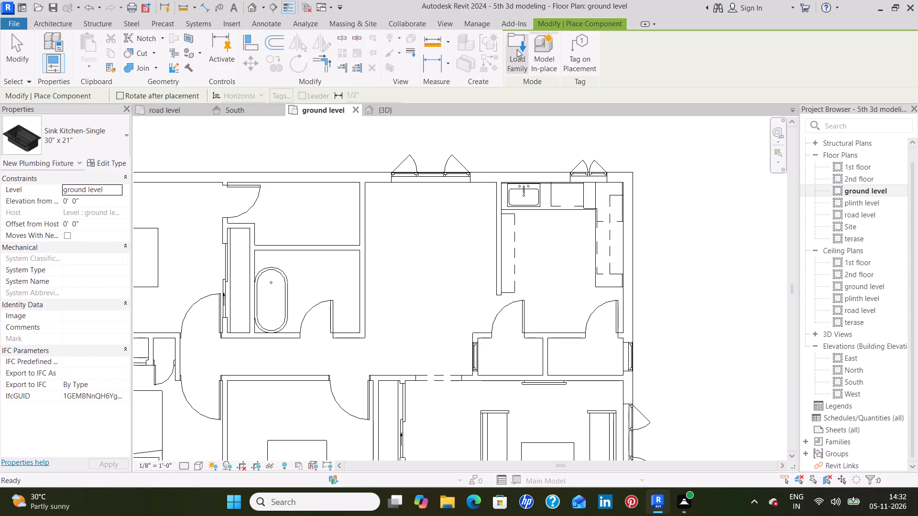
click(514, 52)
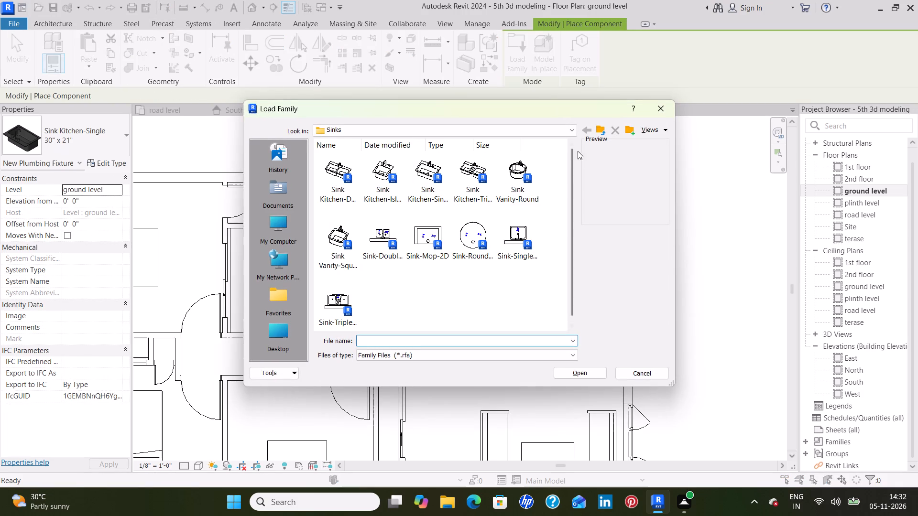
click(512, 239)
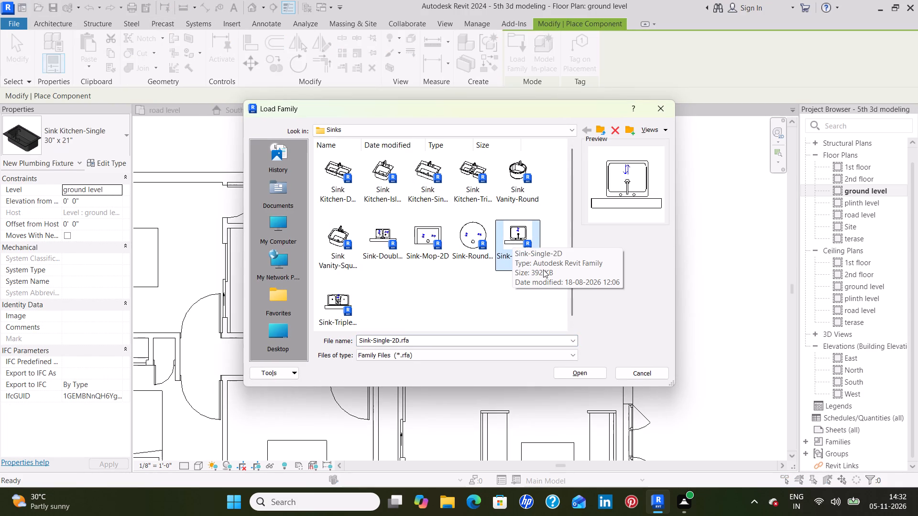
click(335, 238)
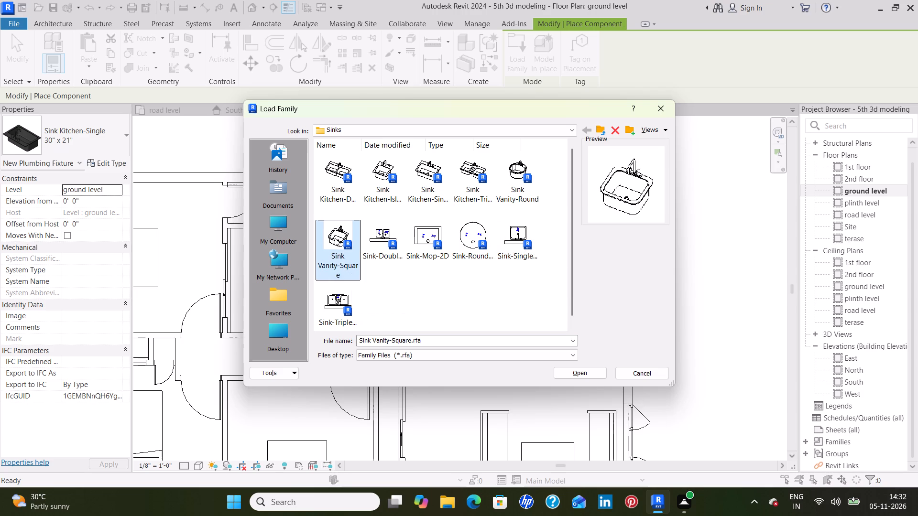
click(521, 184)
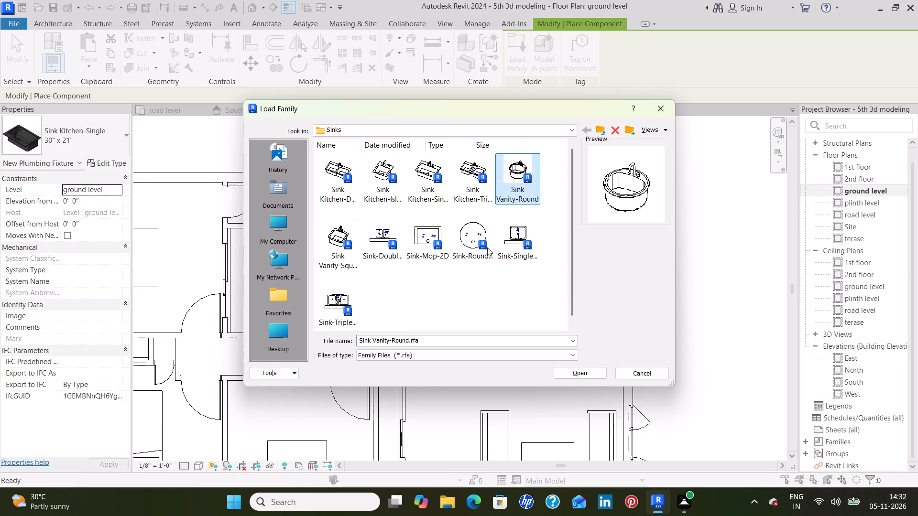
click(466, 237)
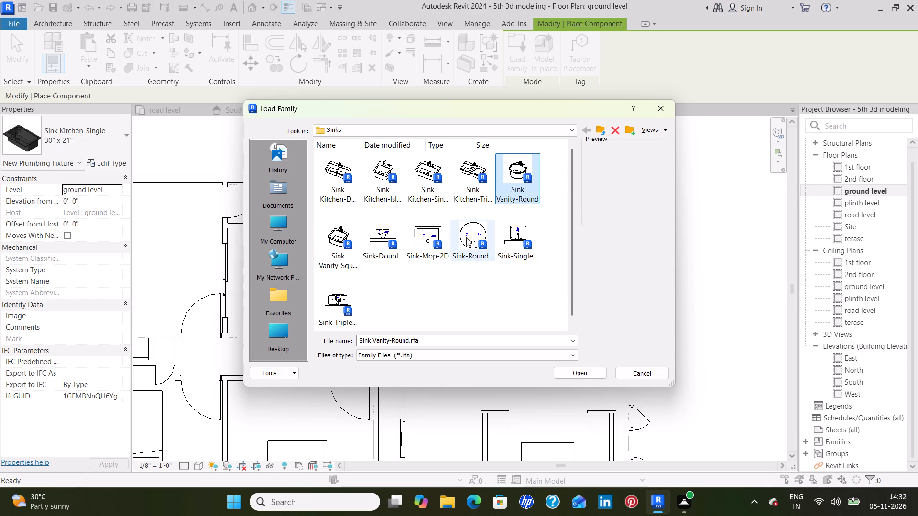
click(431, 232)
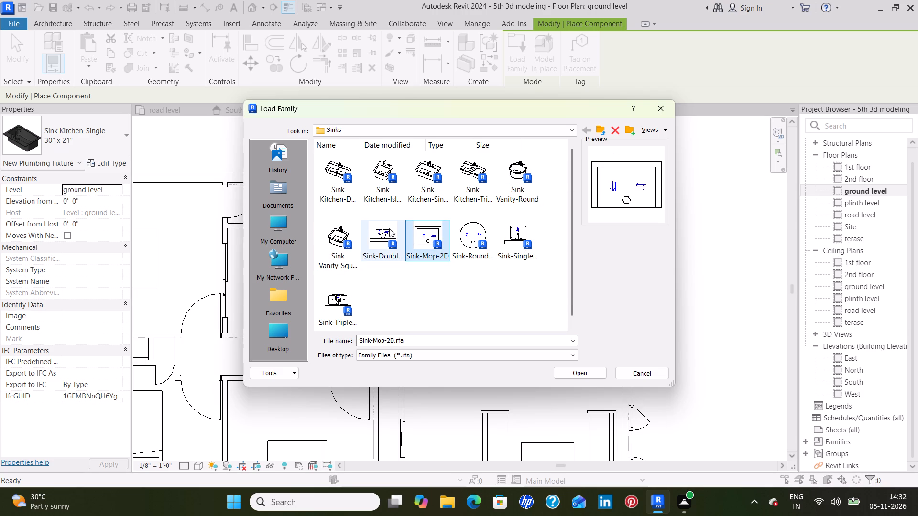
click(388, 228)
click(344, 298)
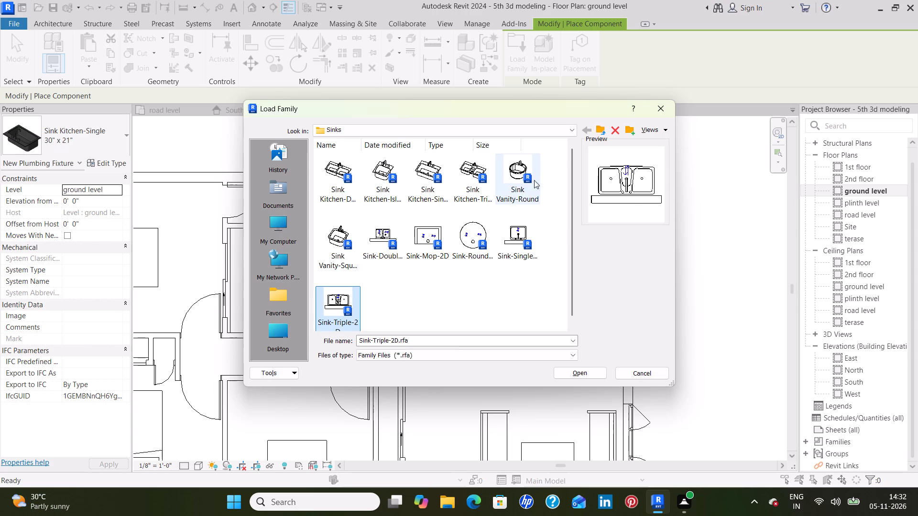
Load the Sink - Mop family from the plumbing MEP > Fixtures > Sinks folder for placement as a component.
click(593, 128)
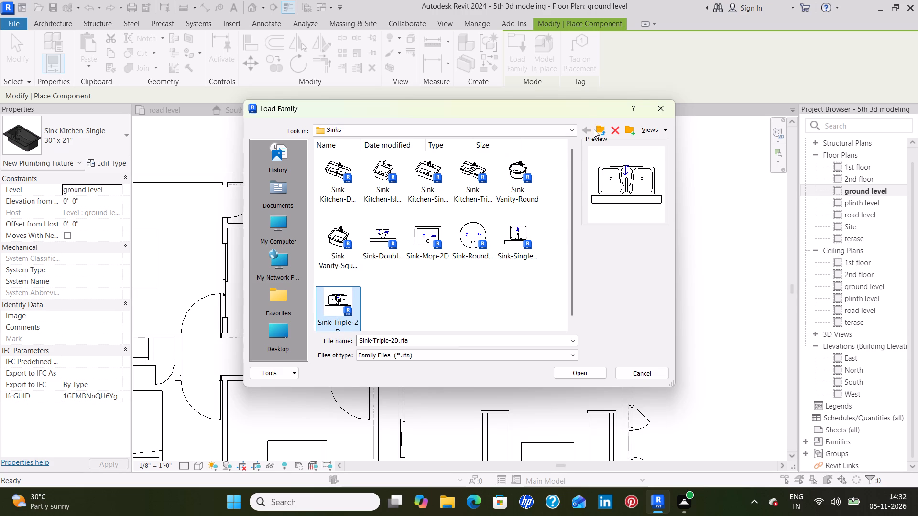
click(599, 130)
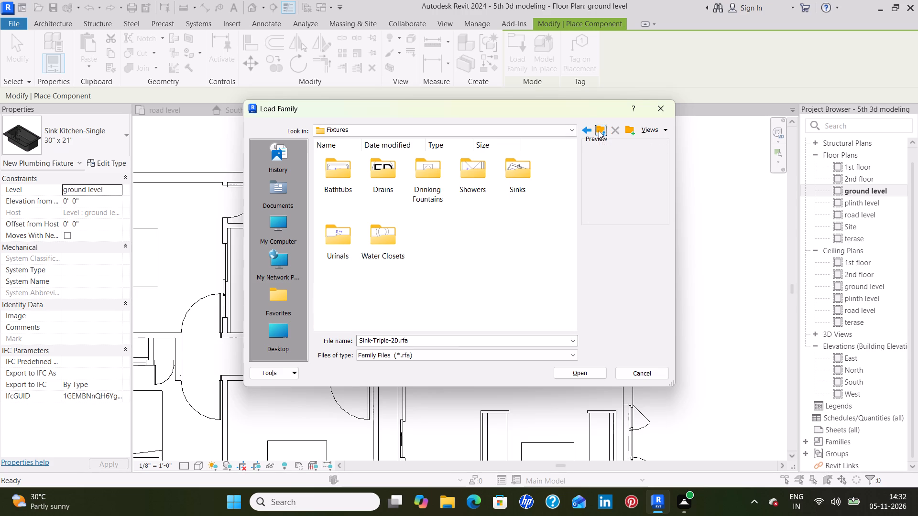
click(599, 130)
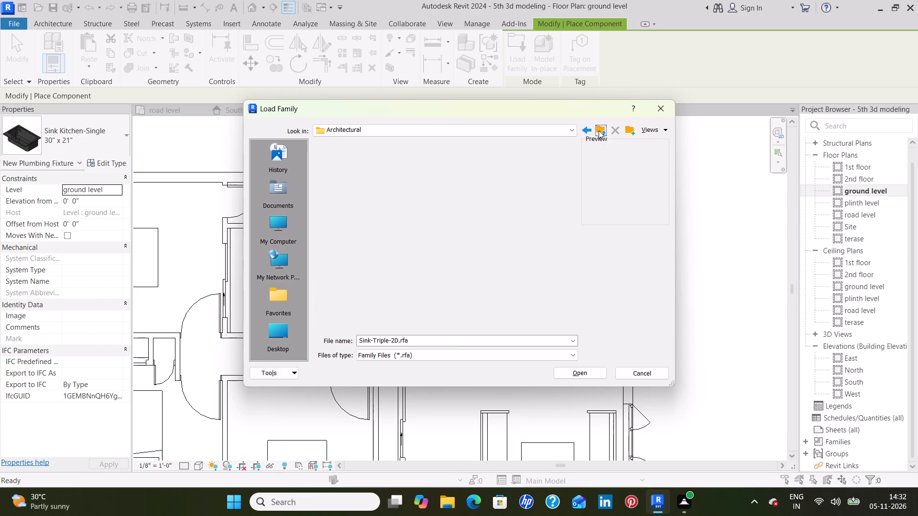
click(599, 130)
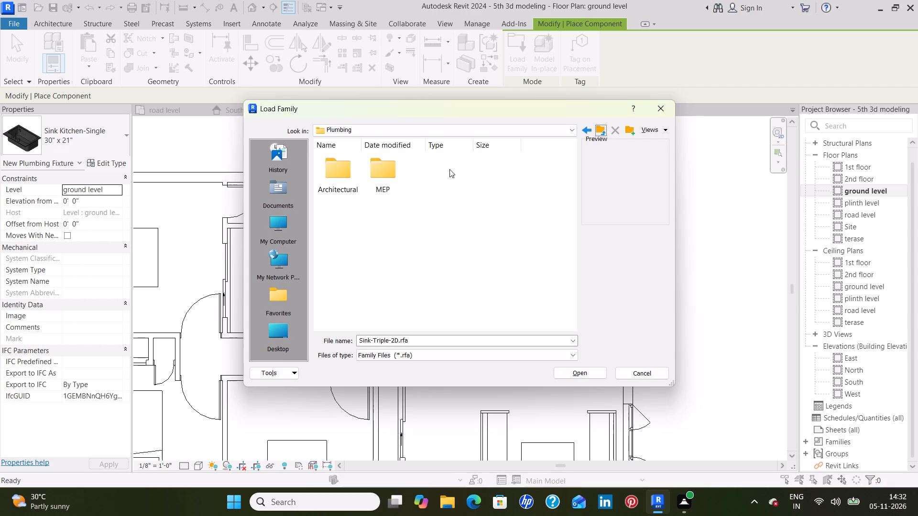
double_click(390, 166)
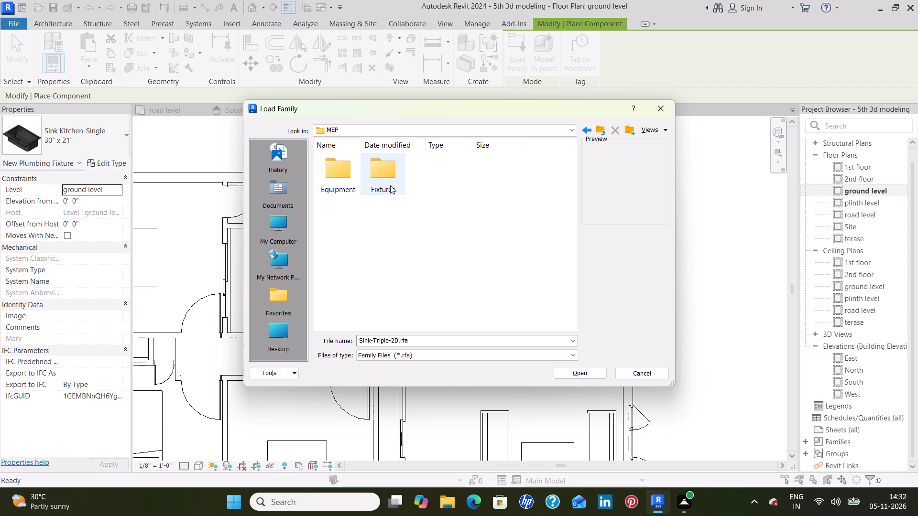
double_click(391, 162)
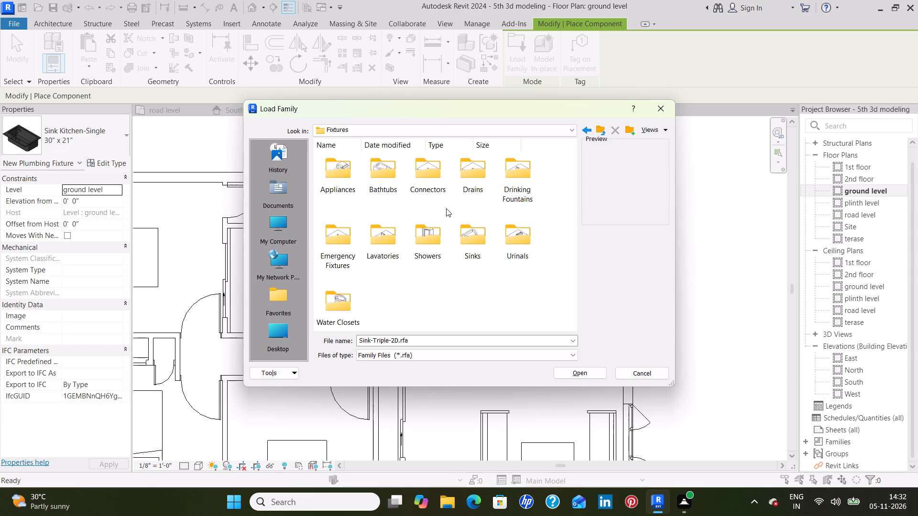
double_click(470, 228)
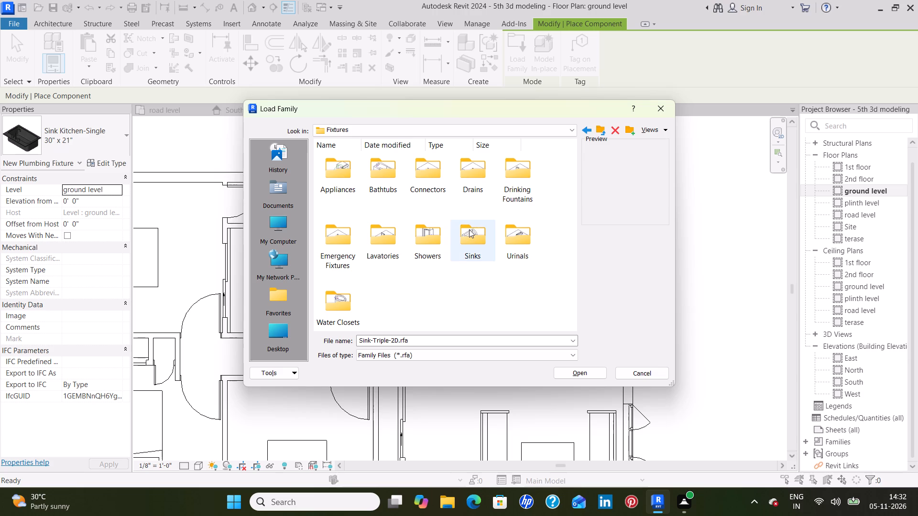
double_click(469, 235)
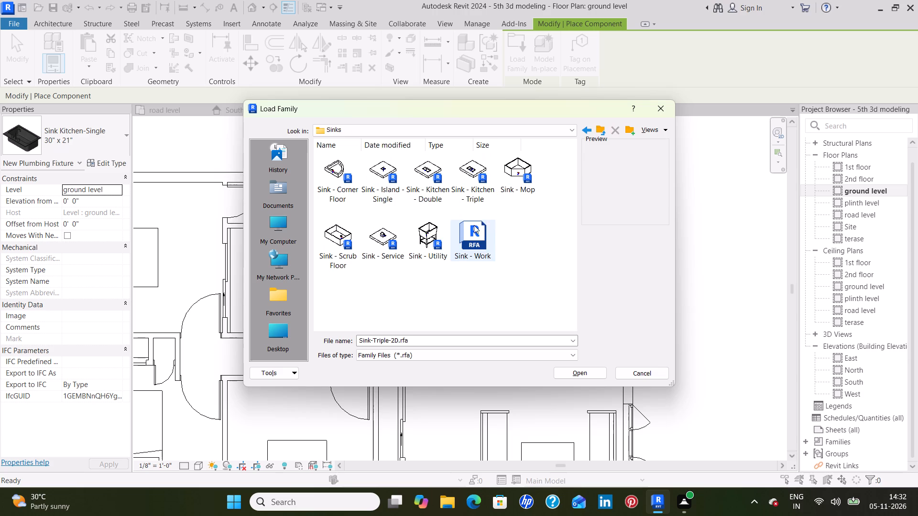
middle_drag(464, 207, 454, 215)
scroll(525, 178, up, 8)
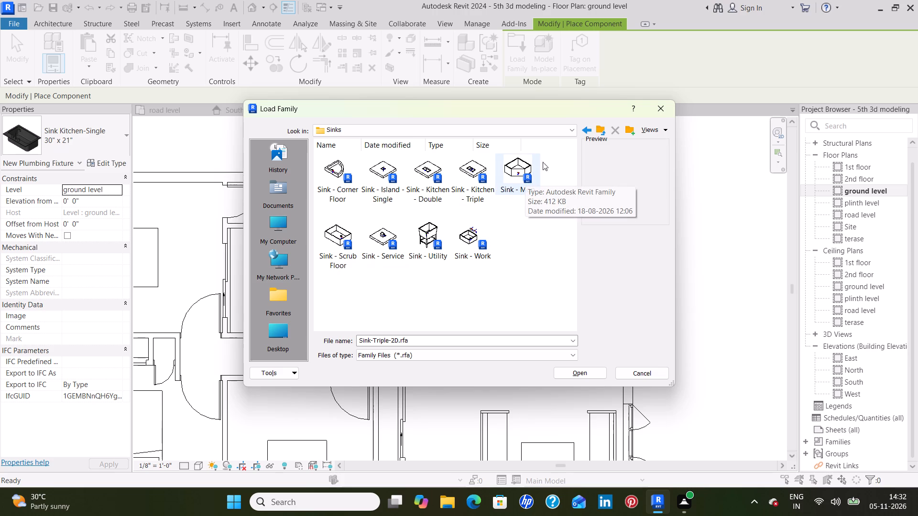
double_click(514, 172)
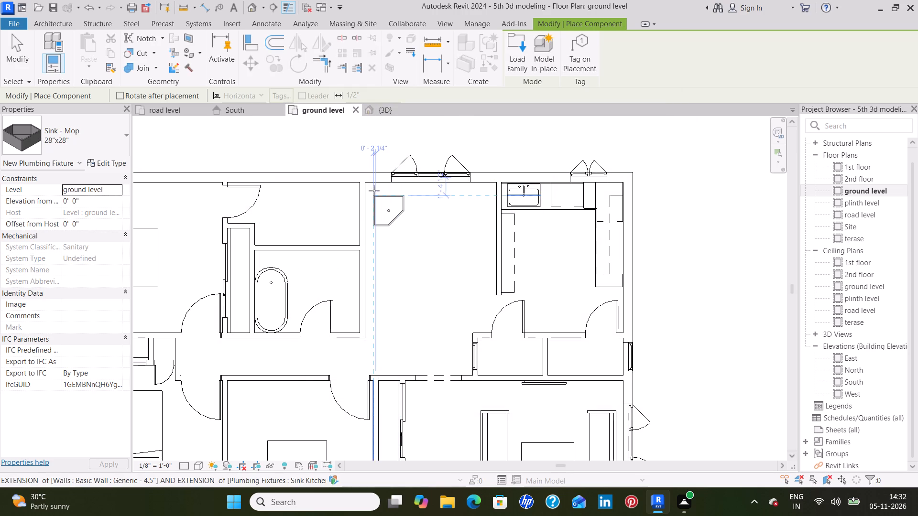
Place a 28"x28" mop sink in the central room's upper corner, where the outer wall meets the bathroom-side wall.
click(361, 186)
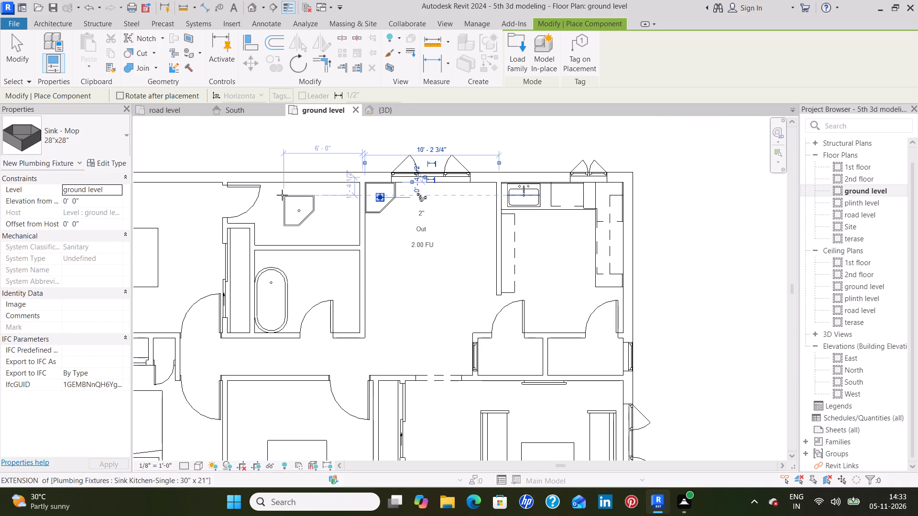
Rotate the 28"x28" mop sink to fit and place it in the tub bathroom's upper corner on the central room side.
key(space)
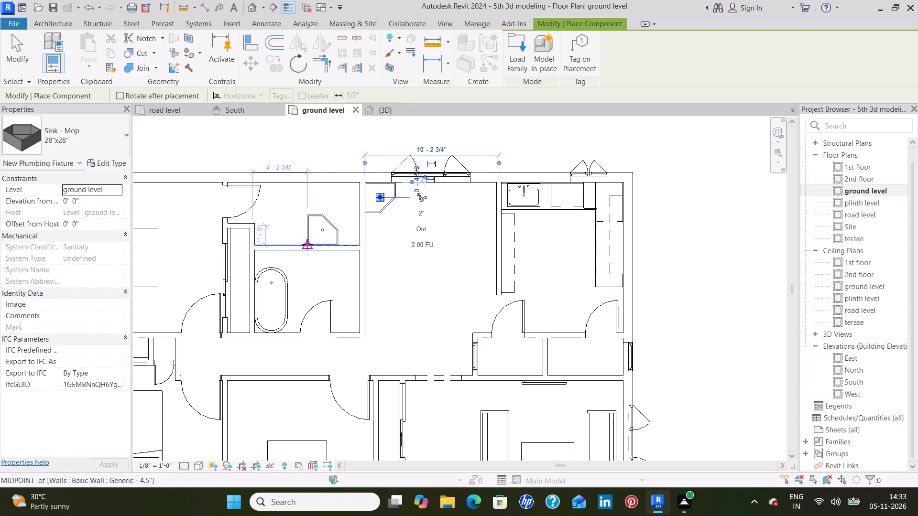
key(space)
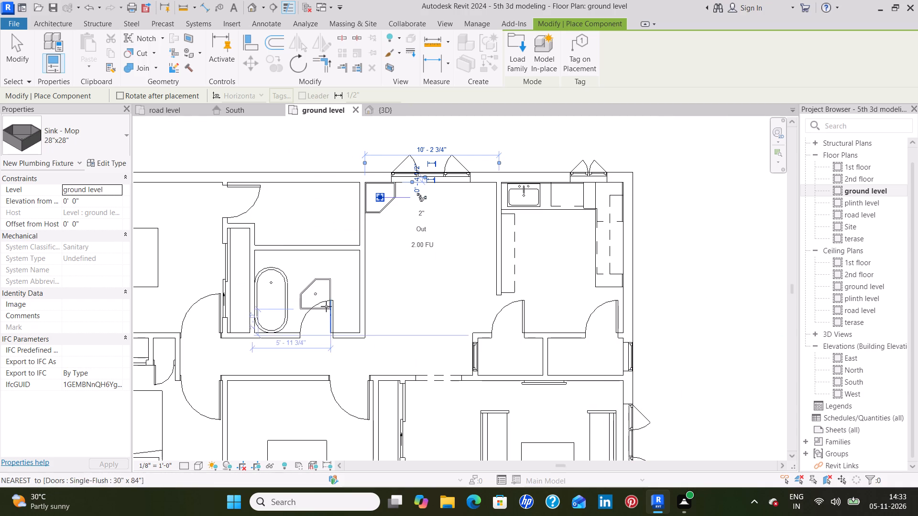
key(space)
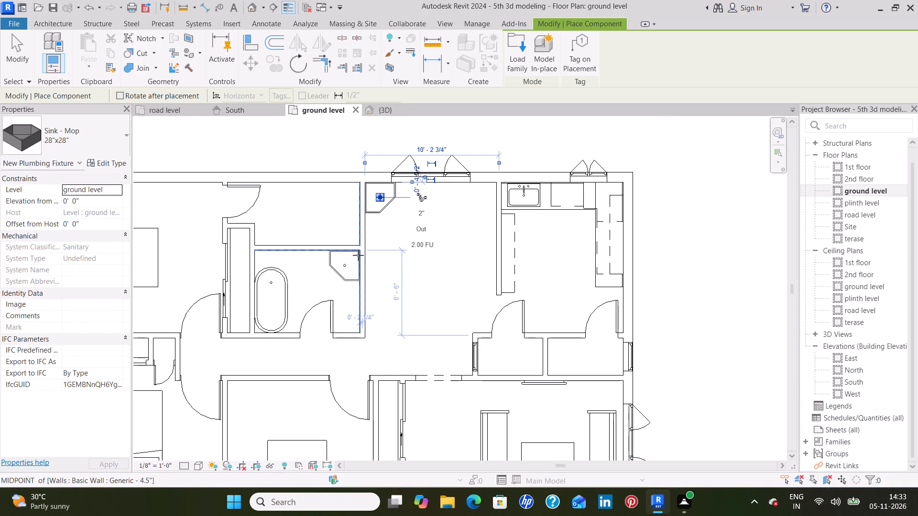
scroll(358, 255, up, 7)
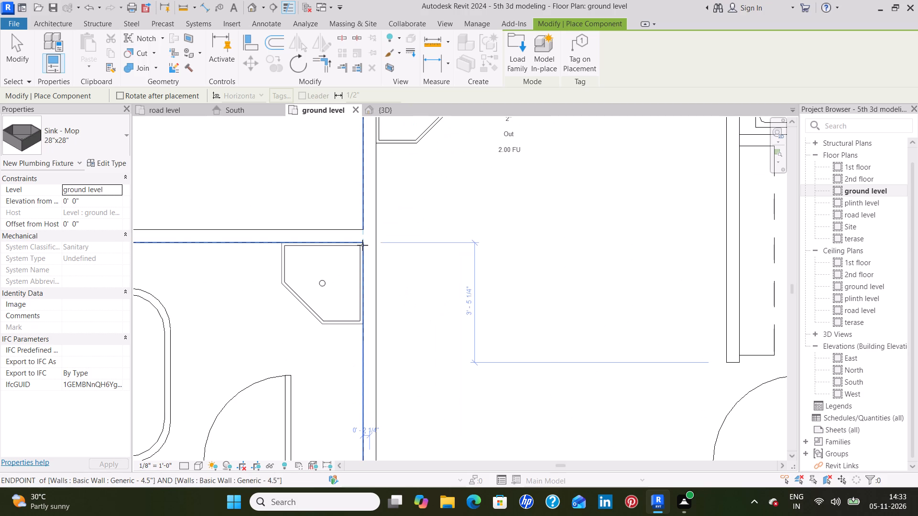
click(362, 245)
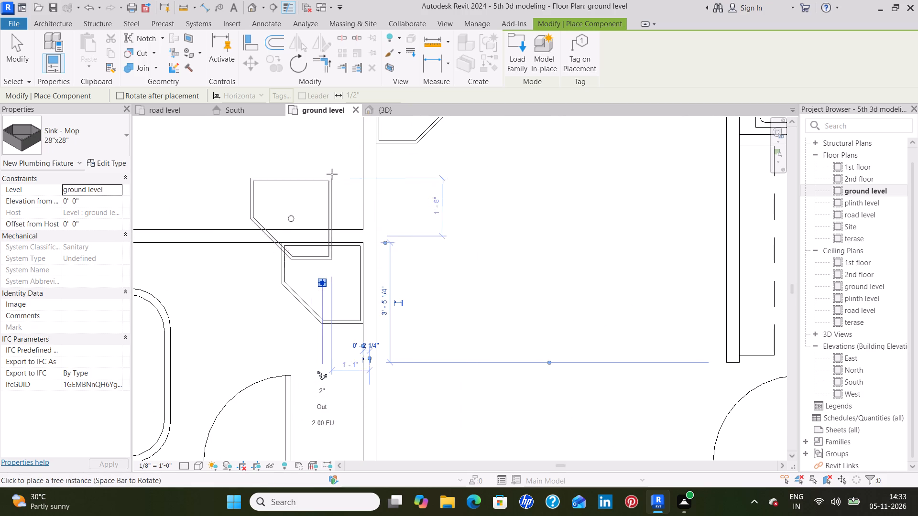
Place another 28"x28" mop sink in the upper bathroom's corner between the outer wall and the central room's wall.
scroll(332, 172, down, 7)
middle_drag(322, 154, 314, 200)
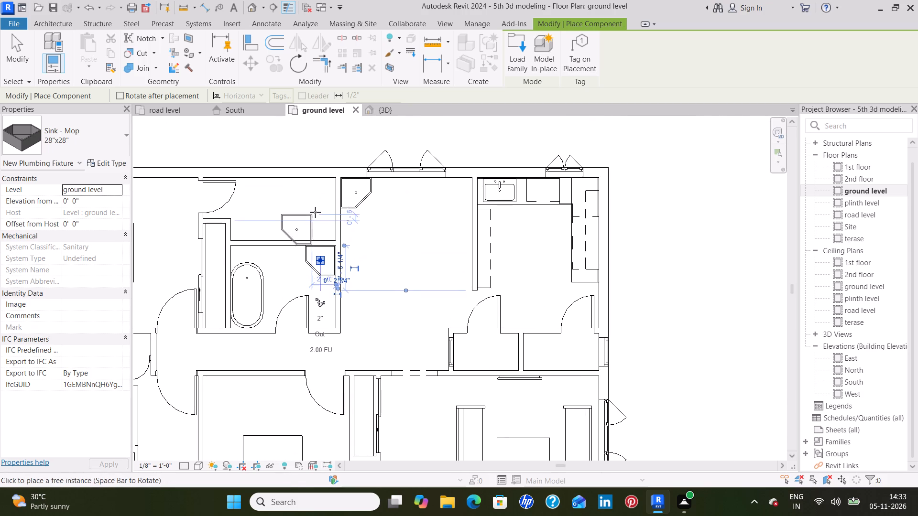
click(335, 179)
key(Escape)
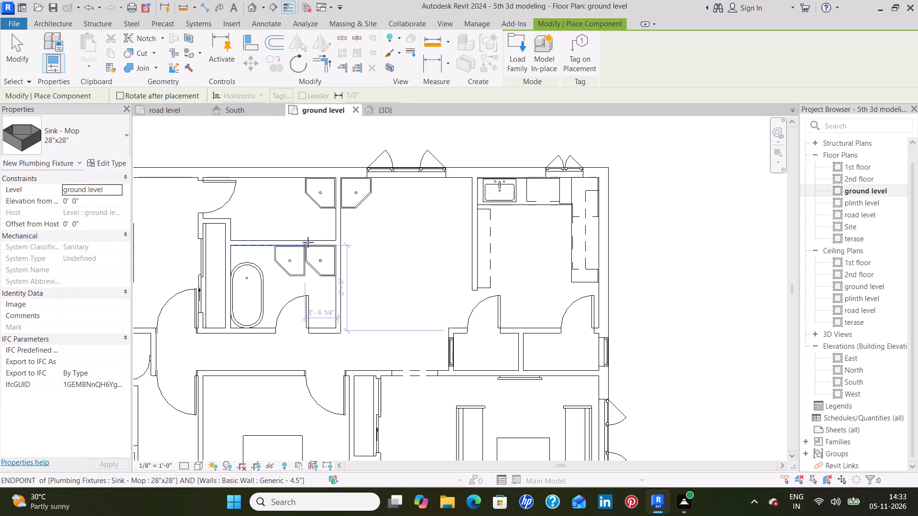
key(Escape)
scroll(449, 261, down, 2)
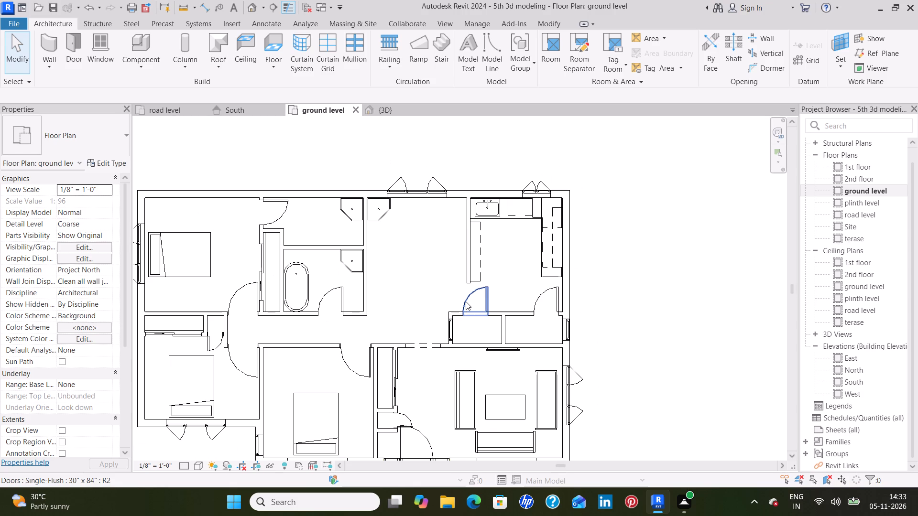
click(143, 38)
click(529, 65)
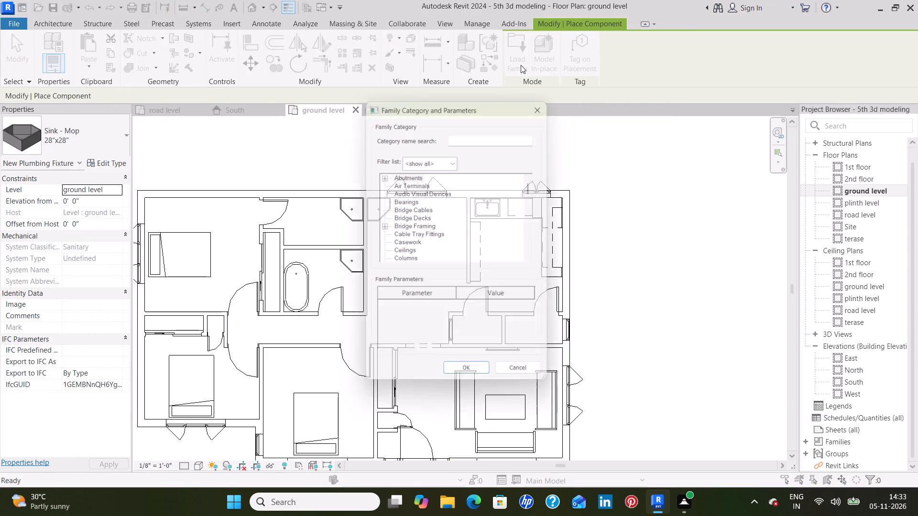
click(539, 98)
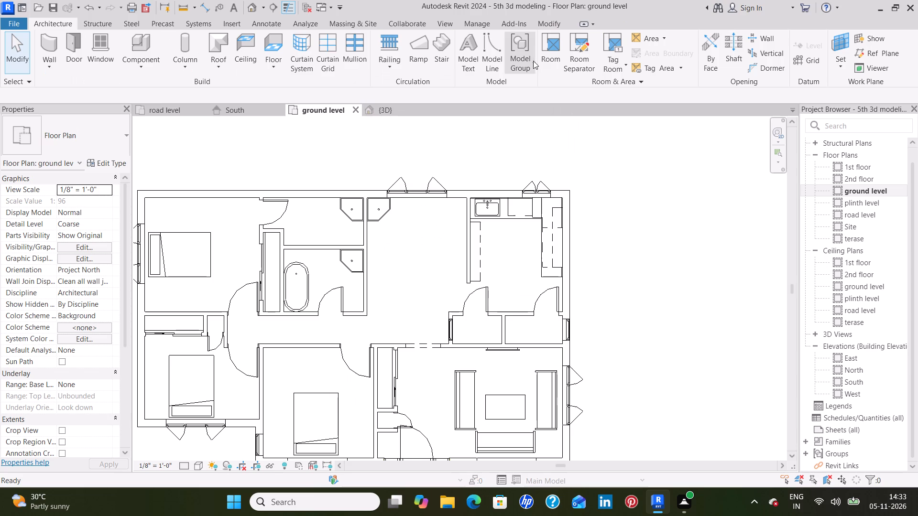
Load the Lavatory - Vanity family from the plumbing MEP > Fixtures > Lavatories folder for placement as a component.
click(135, 45)
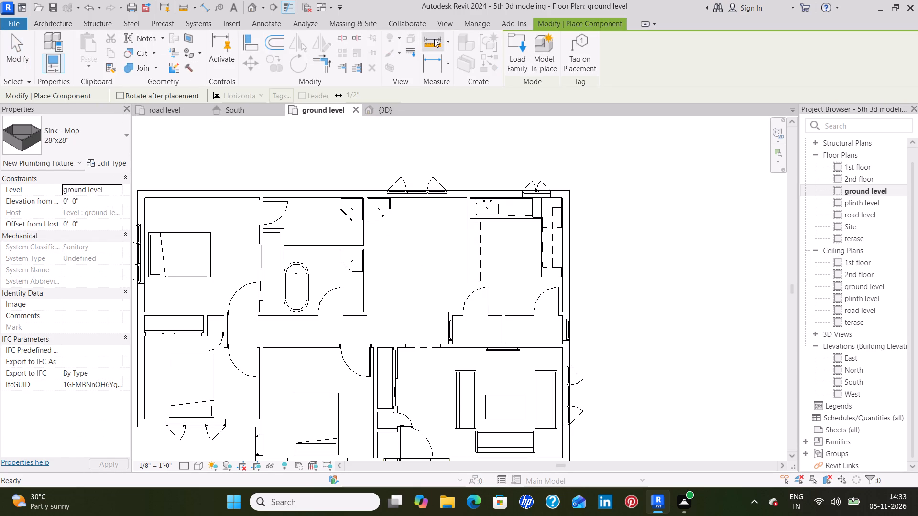
click(511, 54)
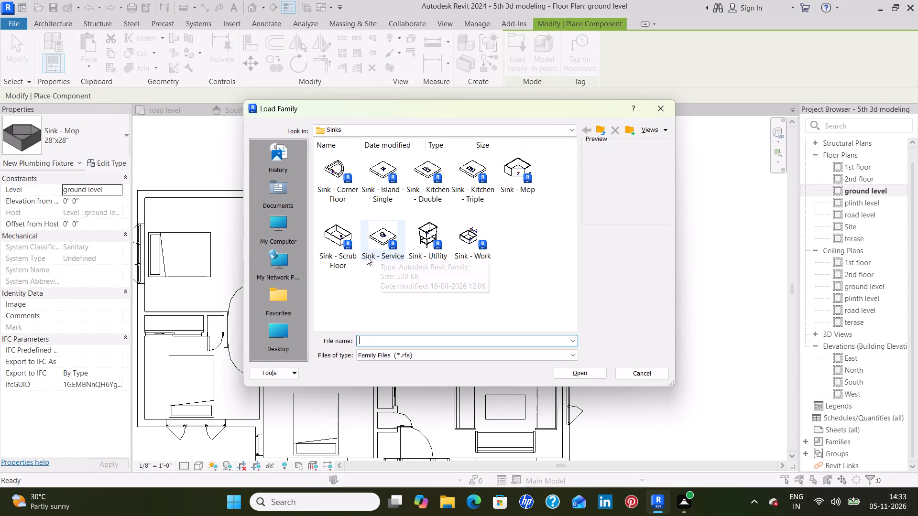
click(337, 170)
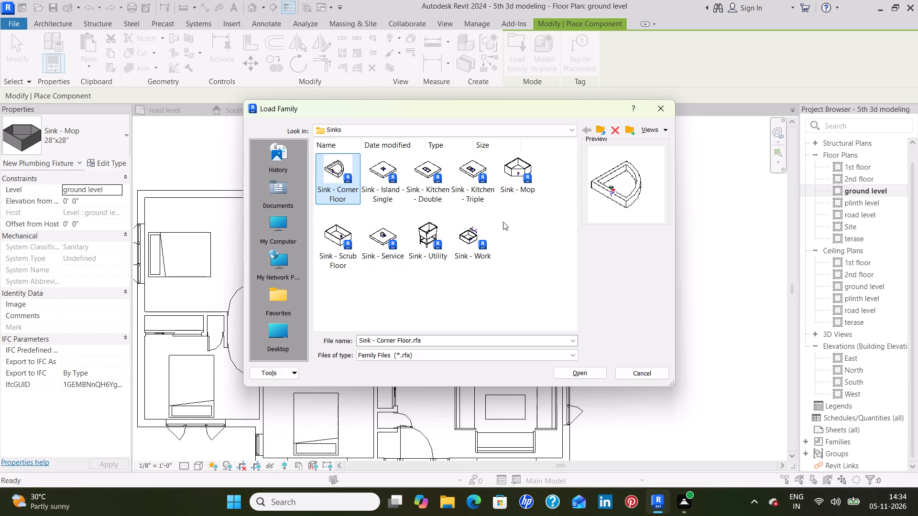
click(601, 132)
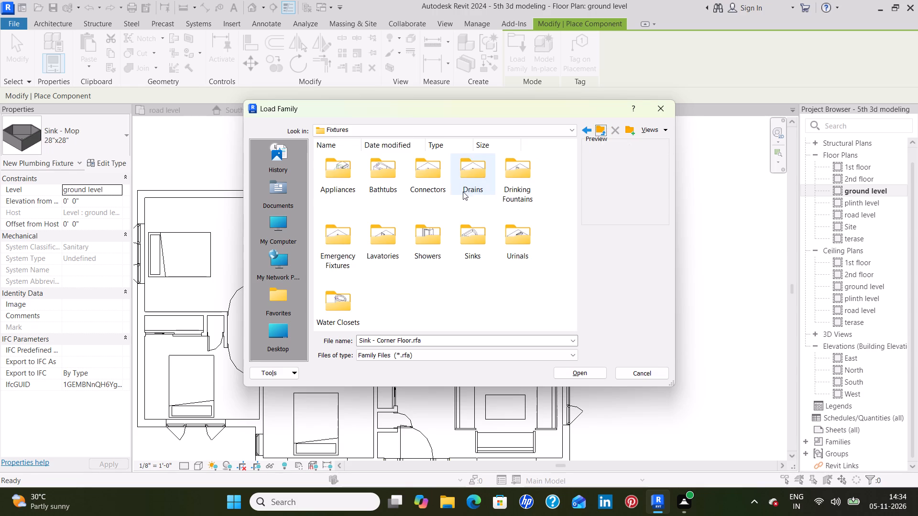
double_click(525, 238)
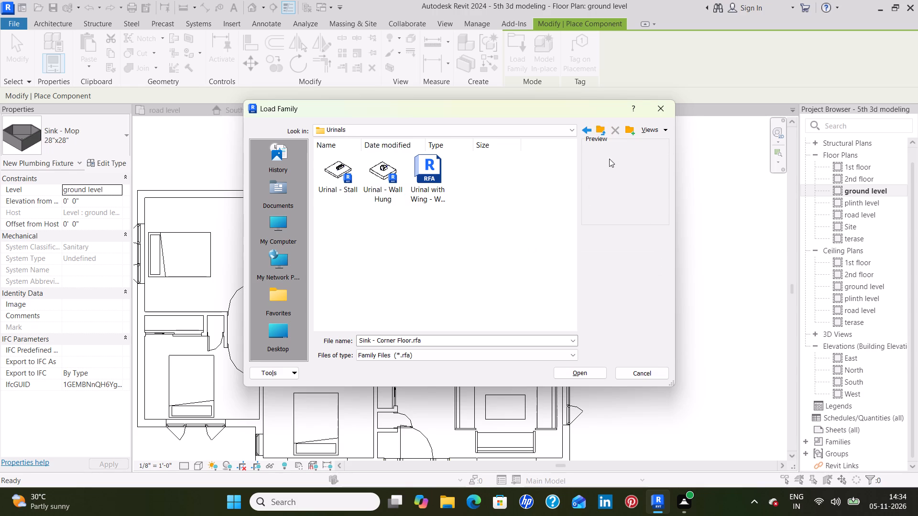
click(594, 124)
click(598, 126)
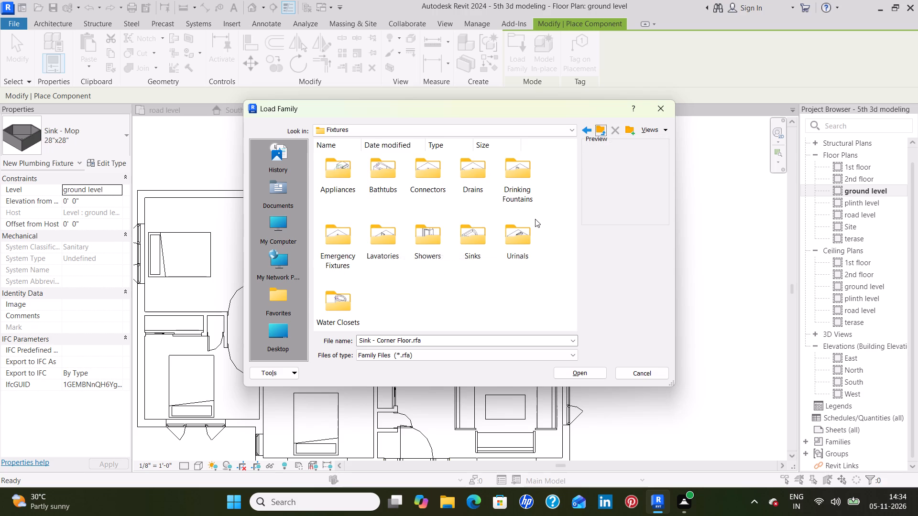
double_click(391, 239)
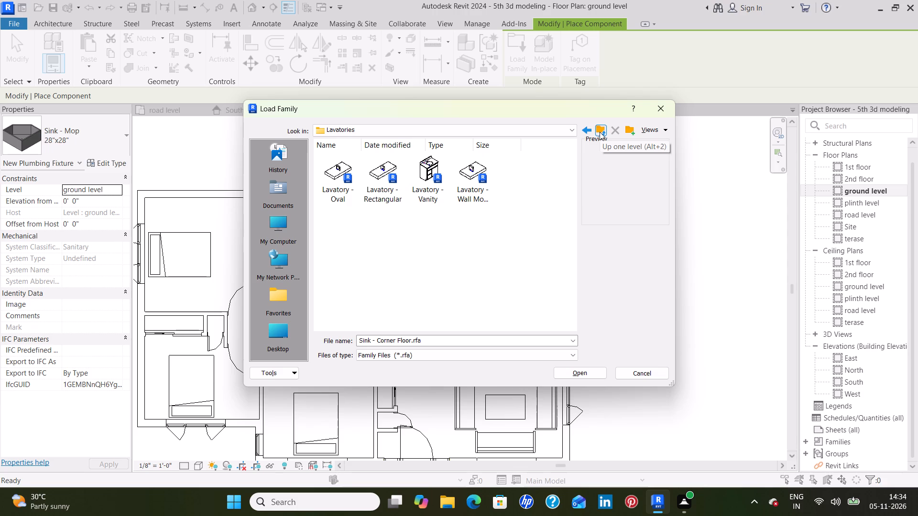
click(429, 164)
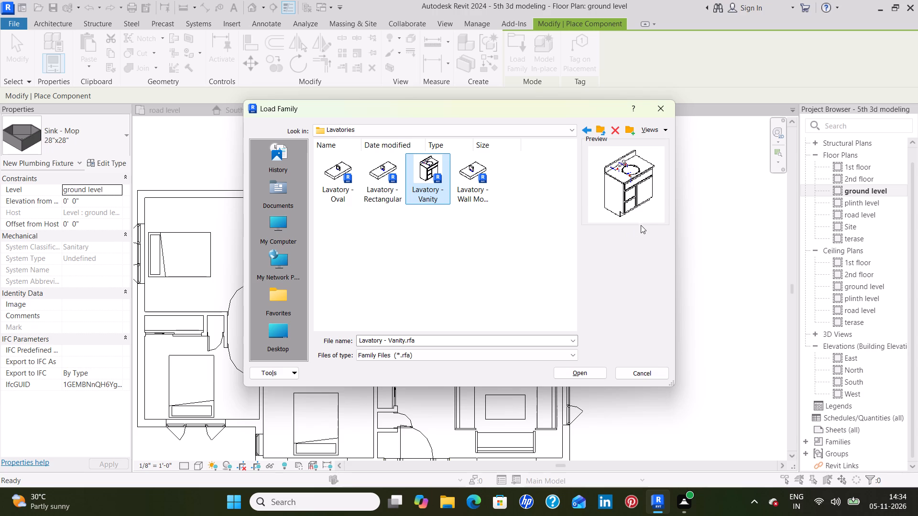
click(578, 373)
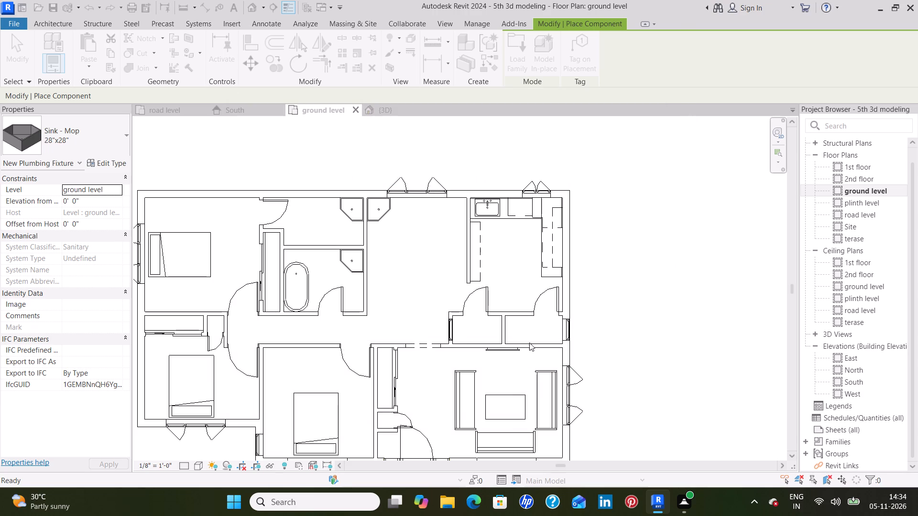
Place a 30"x18" - Private vanity in the central room against the bathroom-side wall, just below the mop sink.
scroll(374, 218, up, 4)
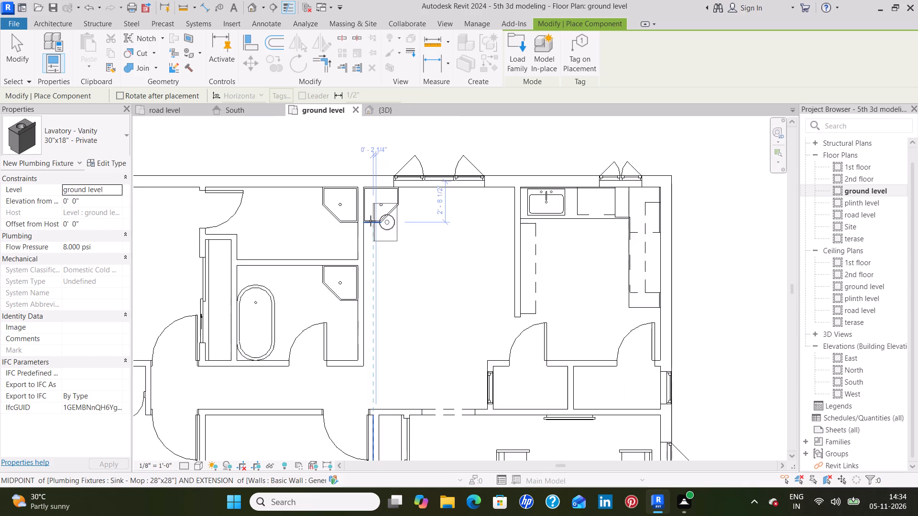
scroll(371, 221, up, 6)
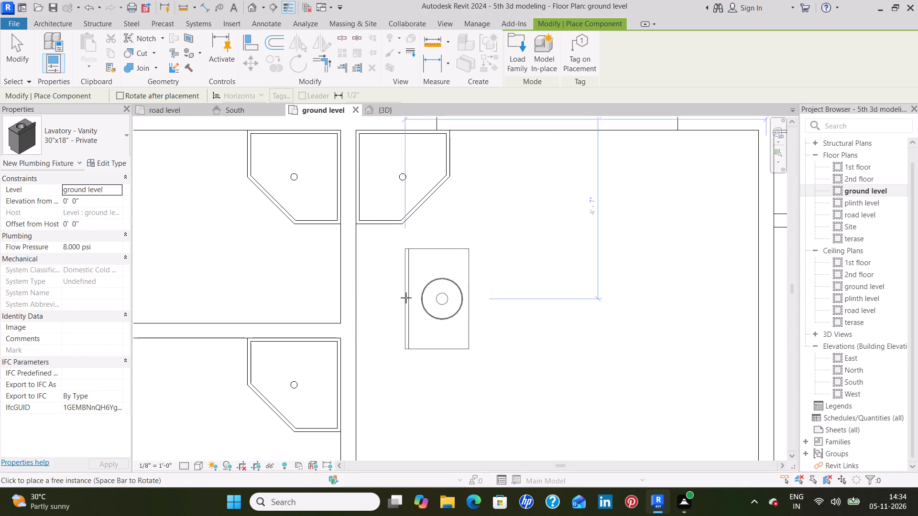
click(360, 292)
key(Escape)
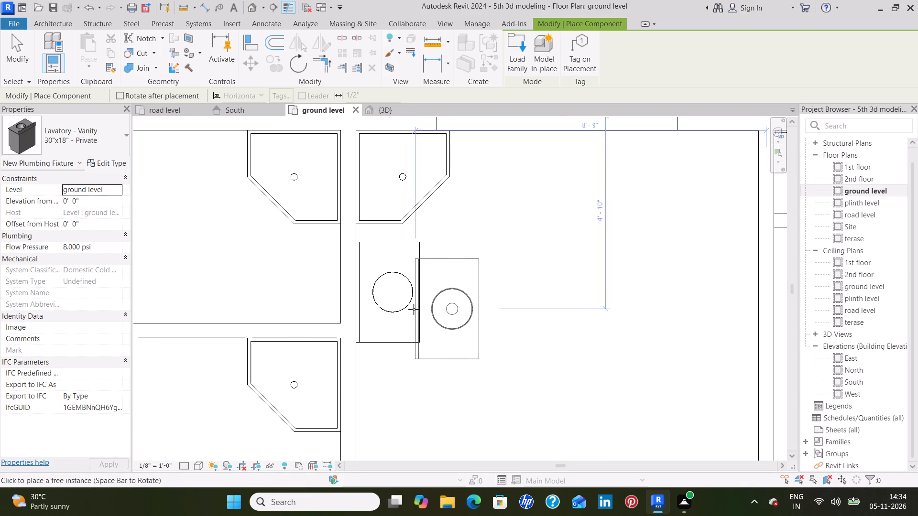
key(Escape)
Delete the 28"x28" mop sink from the central room's upper corner.
click(429, 191)
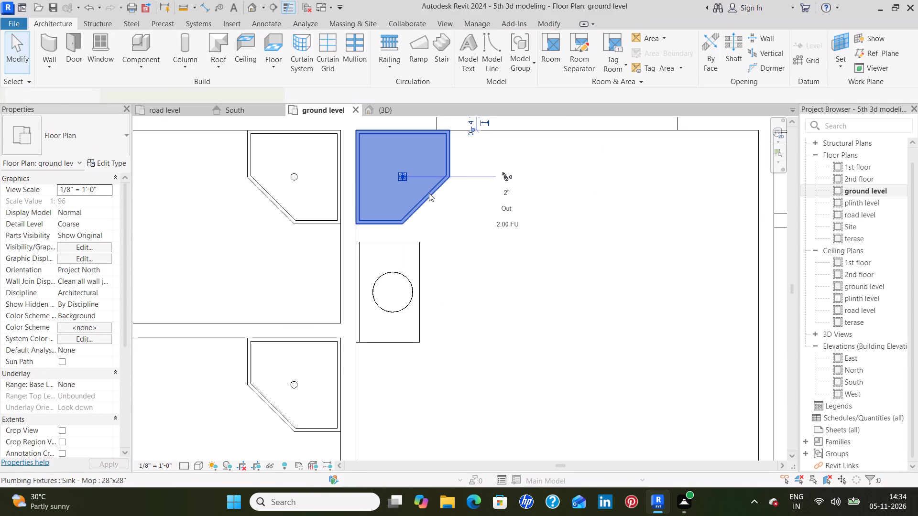
key(Delete)
Move the vanity up along the bathroom-side wall into the central room's corner, flush with the outer wall.
click(409, 240)
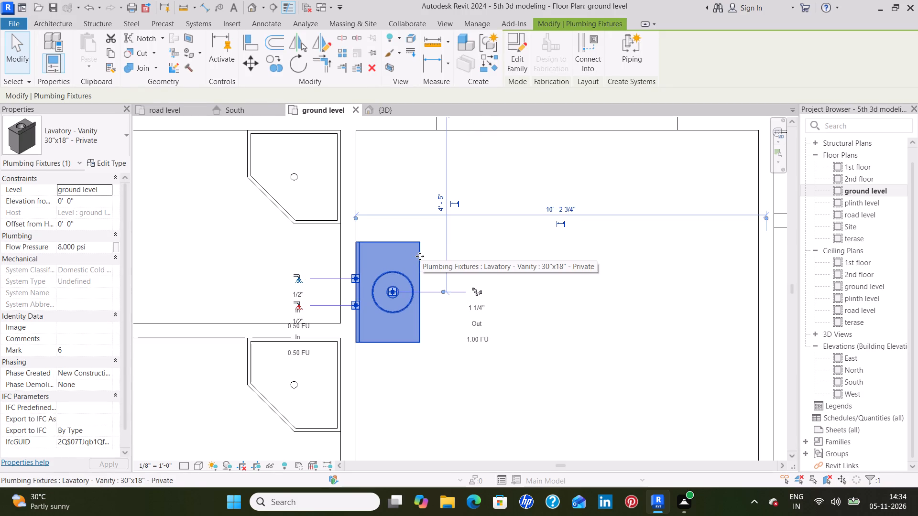
key(Up)
key(Up)
key(Up)
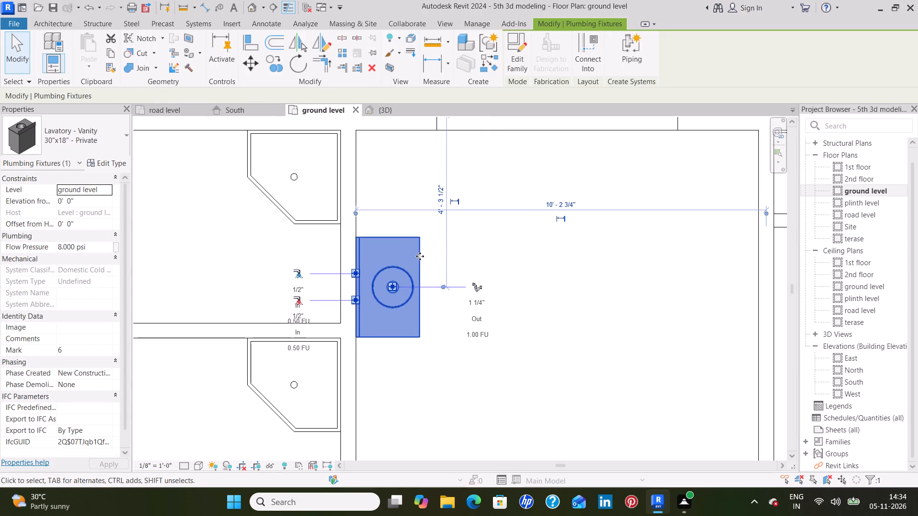
key(Up)
key(Up)
key(Up)
key(Up)
key(Up)
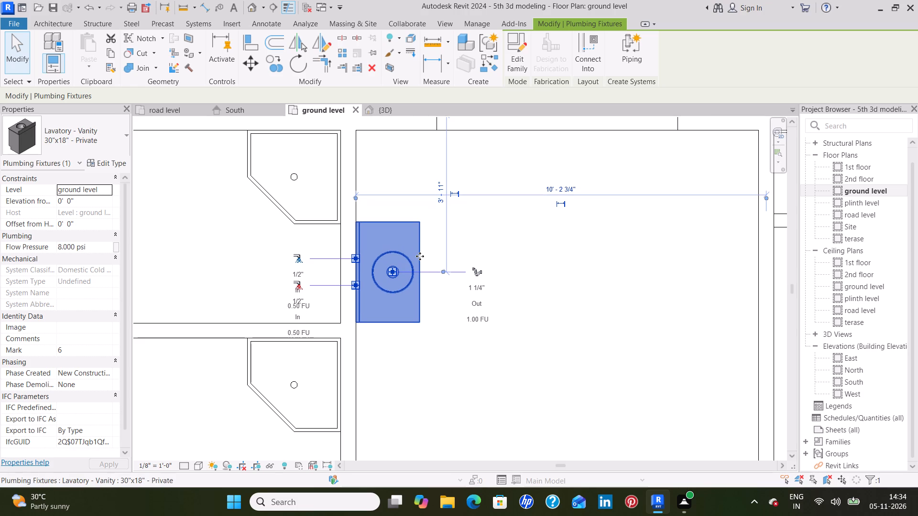
key(Up)
key(Up)
key(Up)
key(Up)
key(Up)
key(Up)
key(Up)
key(Up)
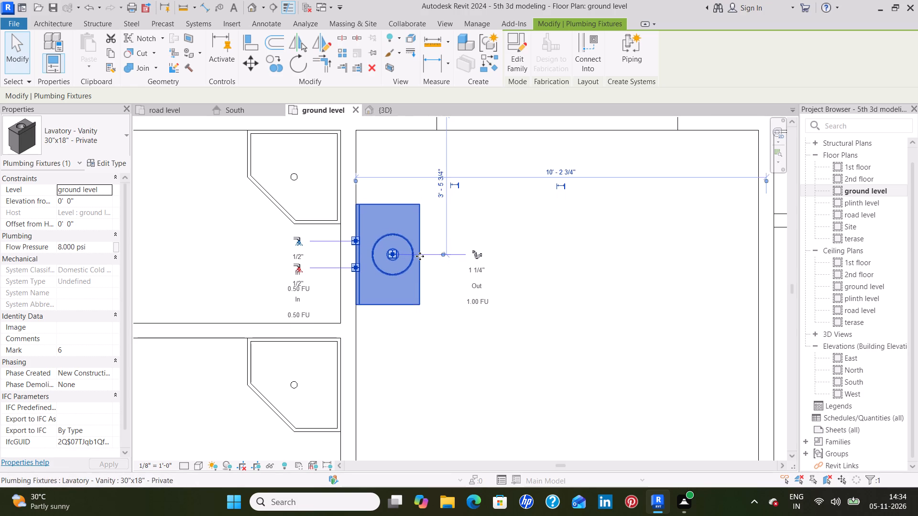
key(Up)
key(Up)
key(Up)
key(Up)
key(Up)
key(Up)
key(Up)
key(Up)
key(Up)
key(Up)
key(Up)
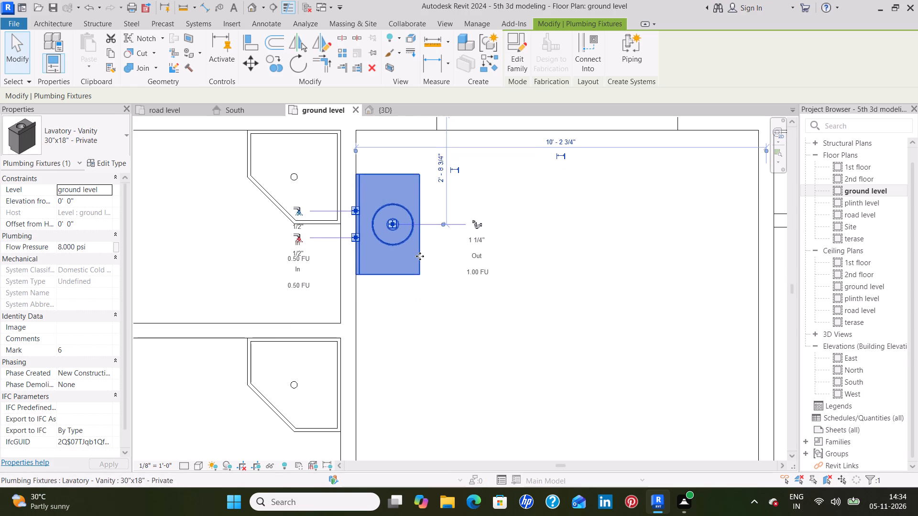
key(Up)
key(Up)
key(Up)
key(Up)
key(Up)
key(Up)
key(Up)
key(Up)
key(Up)
key(Up)
key(Up)
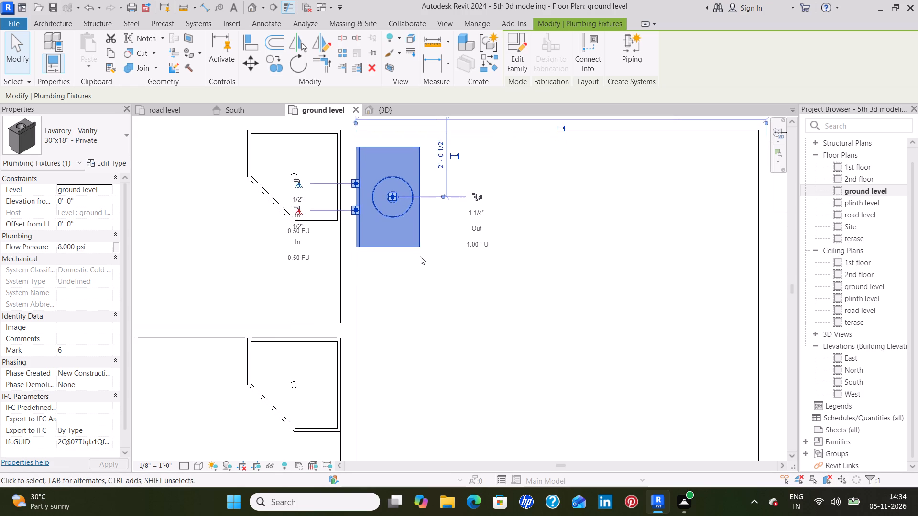
key(Up)
key(Up)
key(Up)
key(Up)
key(Up)
key(Up)
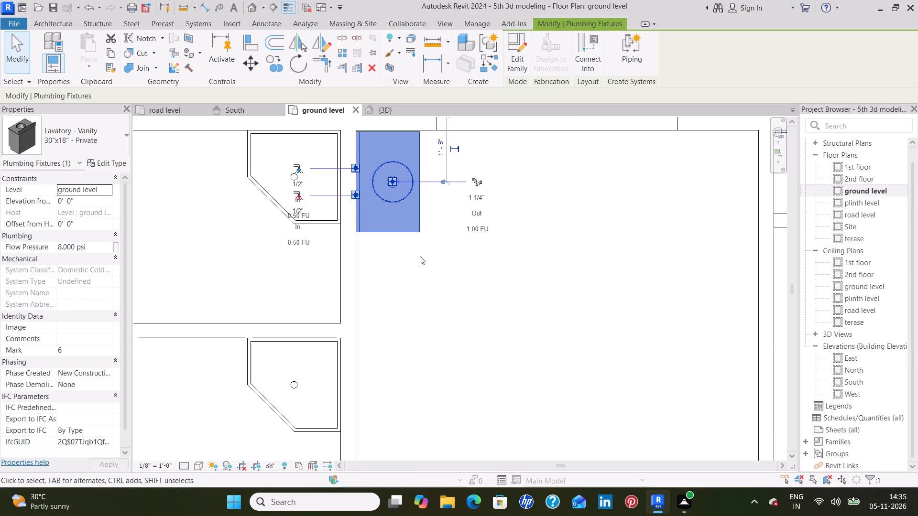
key(Up)
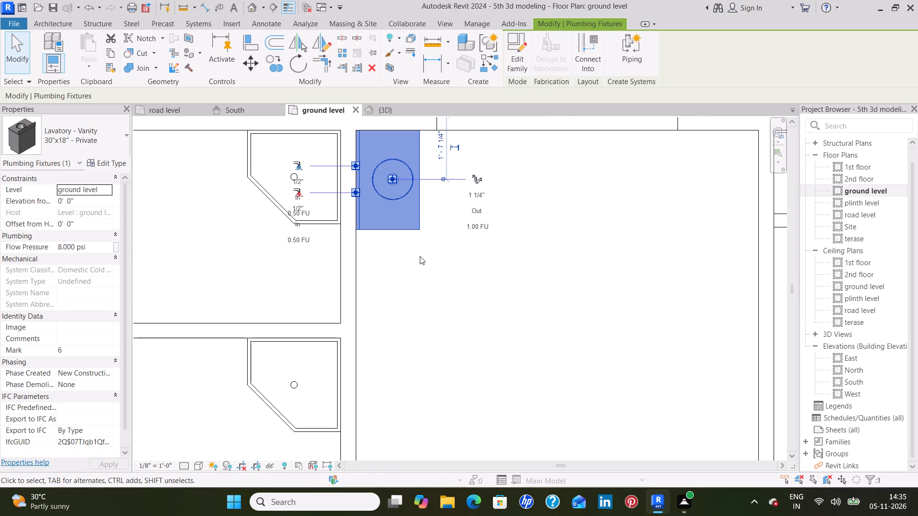
click(420, 262)
Load the Toilet-Domestic-3D family from the plumbing Architectural > Fixtures > Water Closets folder for placement as a component.
scroll(462, 262, down, 7)
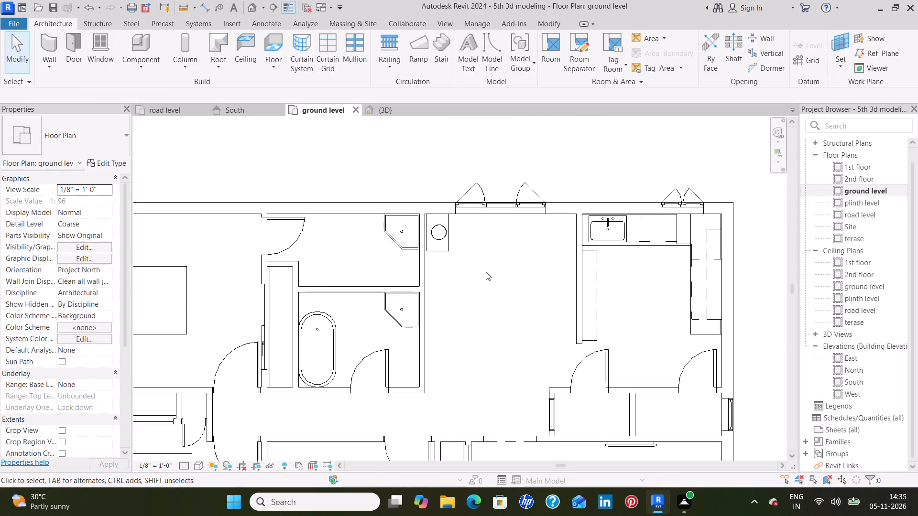
scroll(486, 272, down, 2)
middle_drag(499, 294, 467, 275)
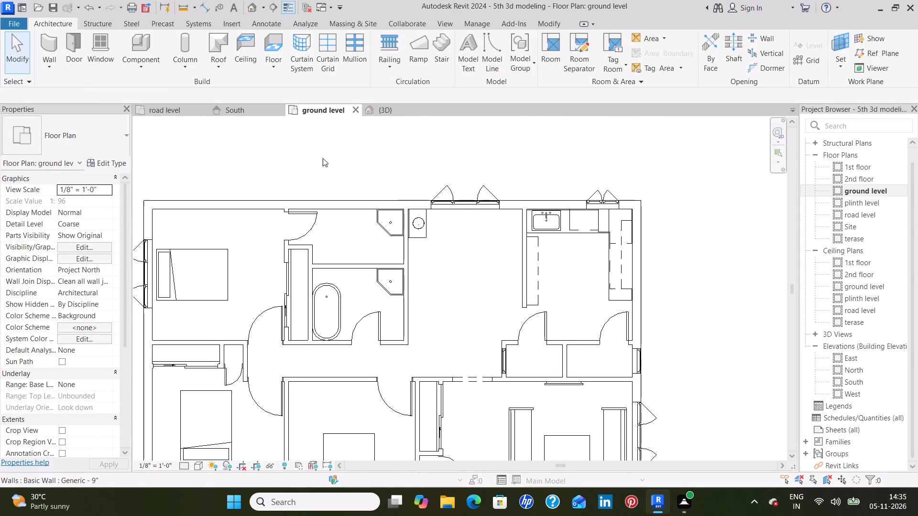
click(141, 40)
click(518, 57)
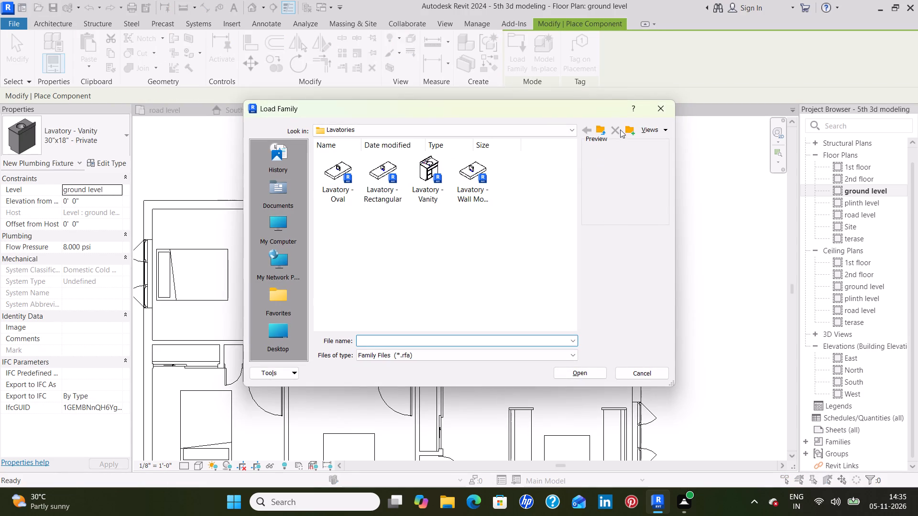
click(598, 131)
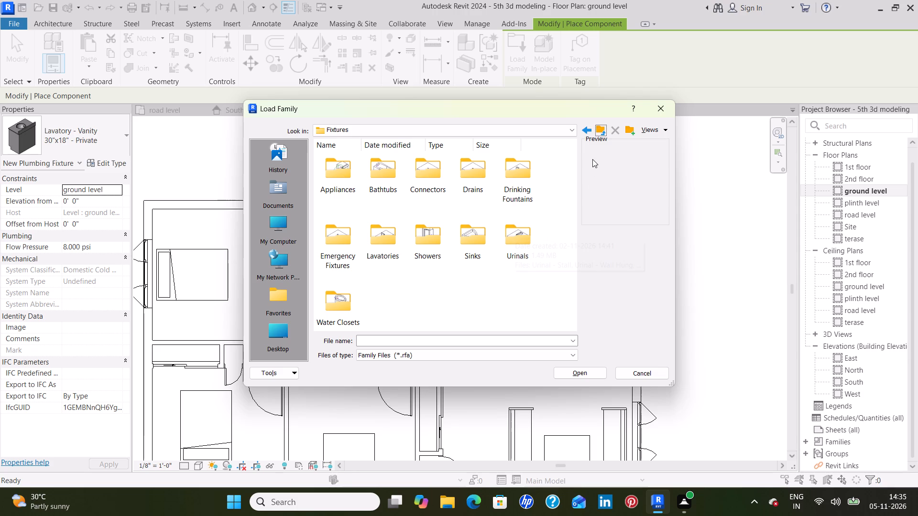
click(602, 130)
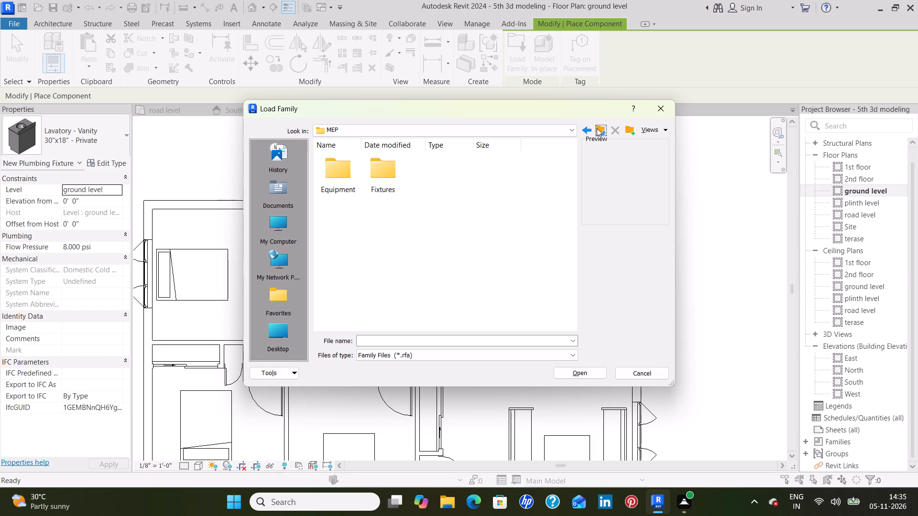
click(597, 128)
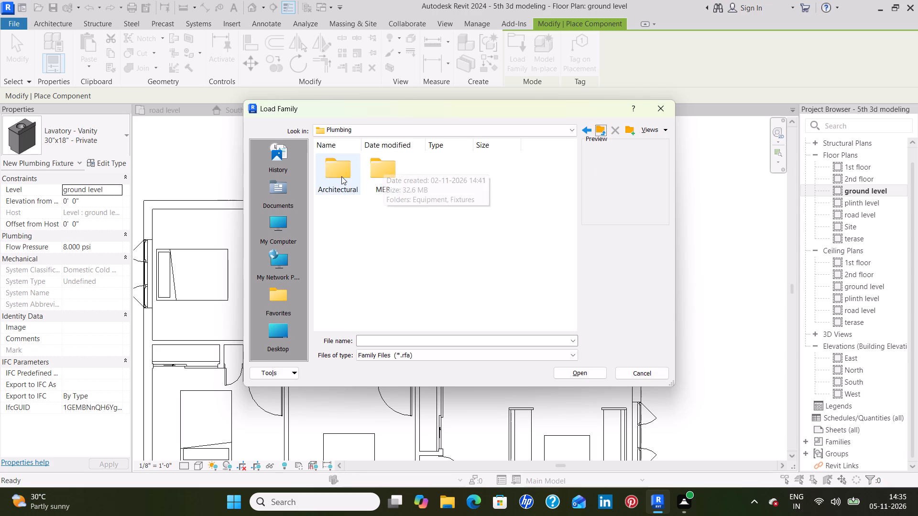
double_click(341, 177)
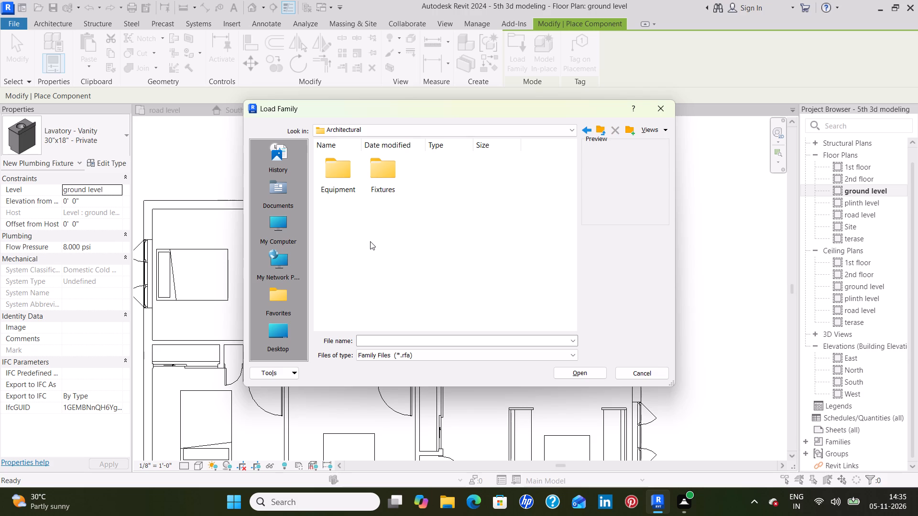
double_click(387, 184)
double_click(375, 236)
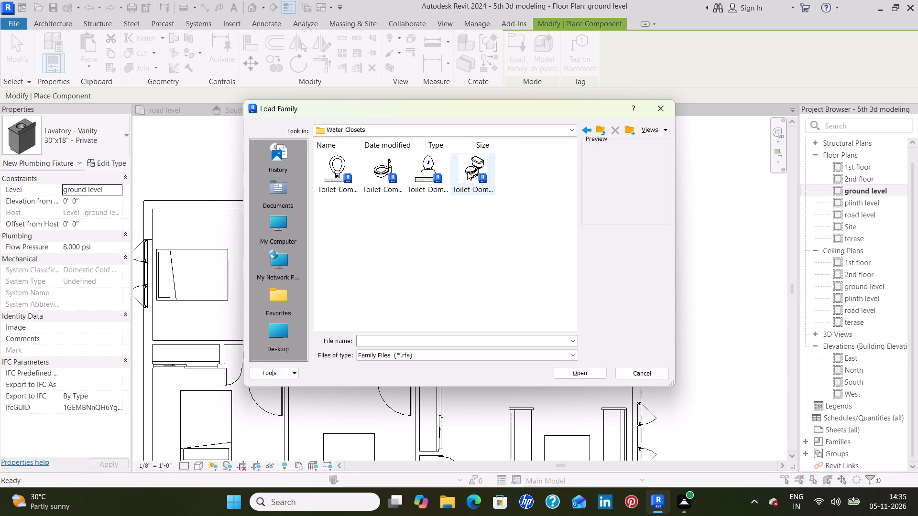
click(470, 171)
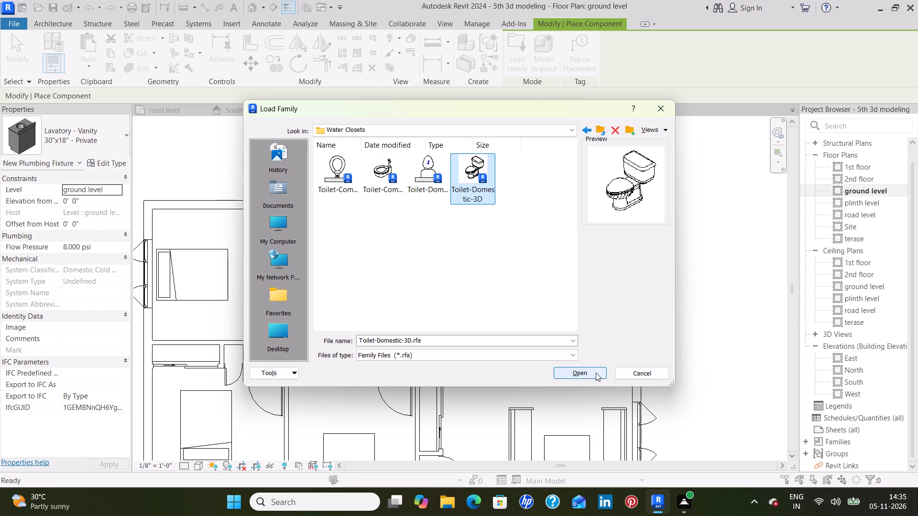
click(596, 373)
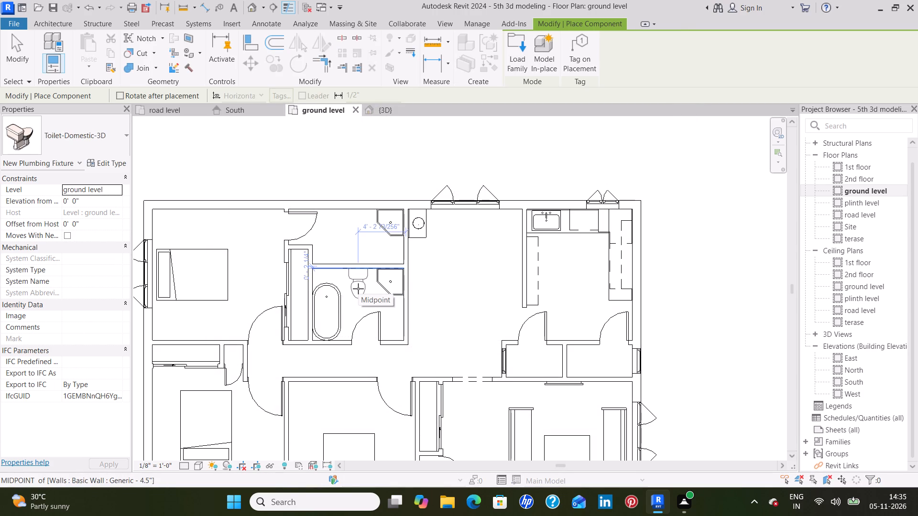
Place a Toilet-Domestic-3D against the tub bathroom's upper wall, between the tub and the mop sink.
click(358, 289)
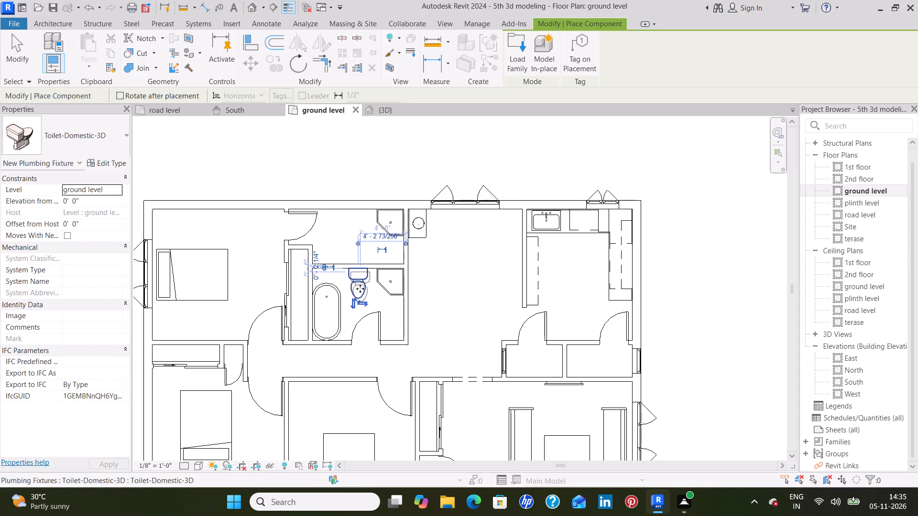
Place a second Toilet-Domestic-3D in the upper bathroom, backed against the central room's wall just below the mop sink.
key(space)
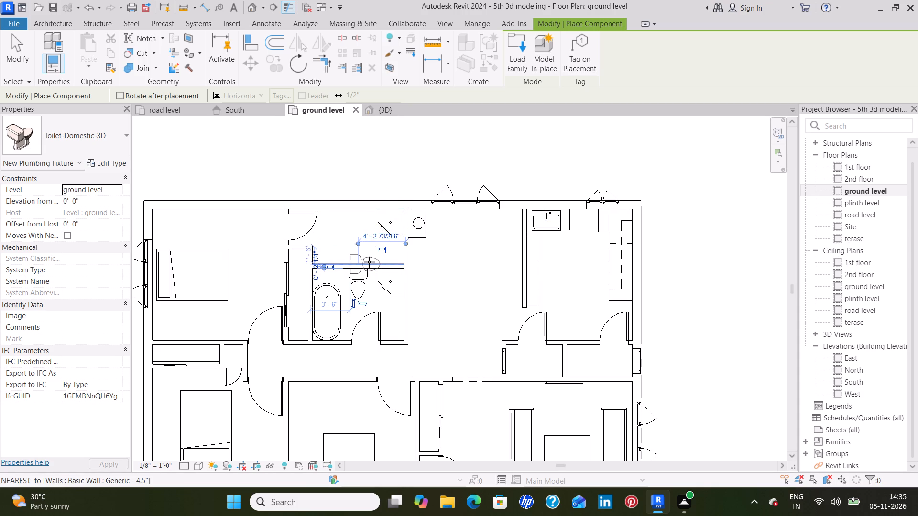
key(space)
key(space)
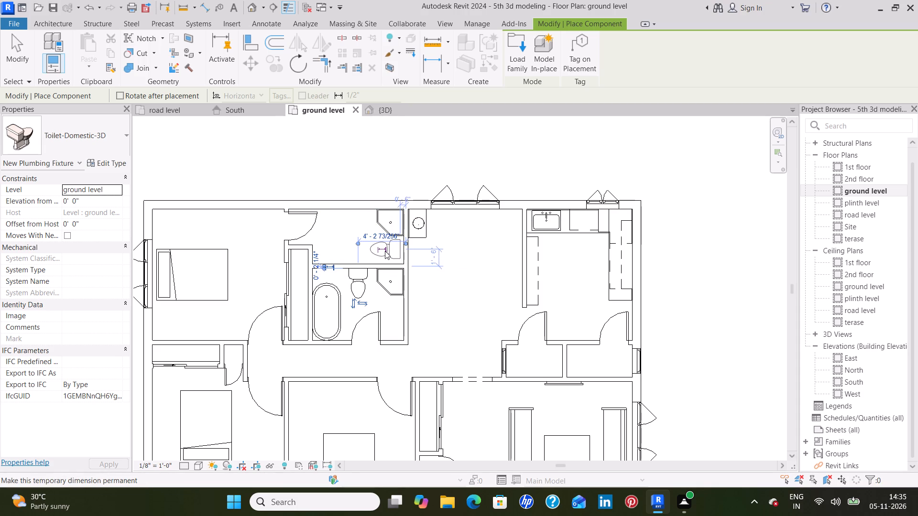
scroll(385, 251, up, 2)
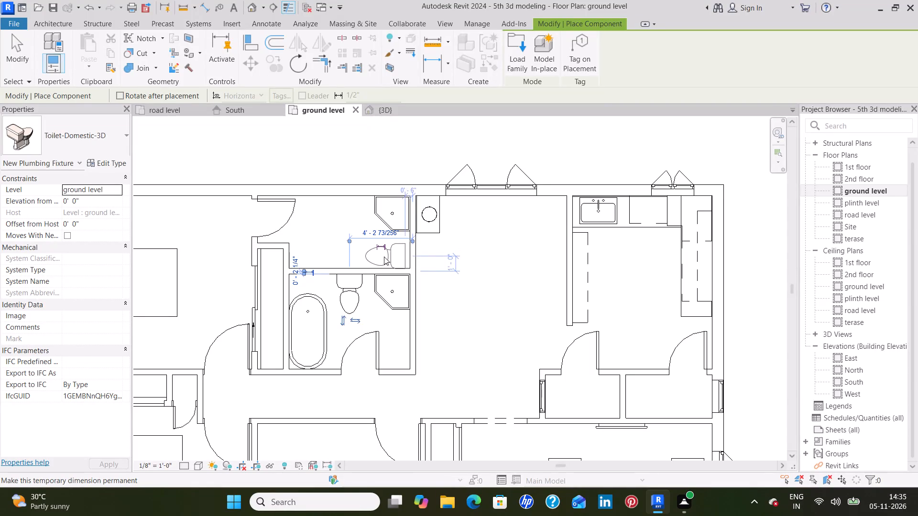
scroll(383, 249, up, 4)
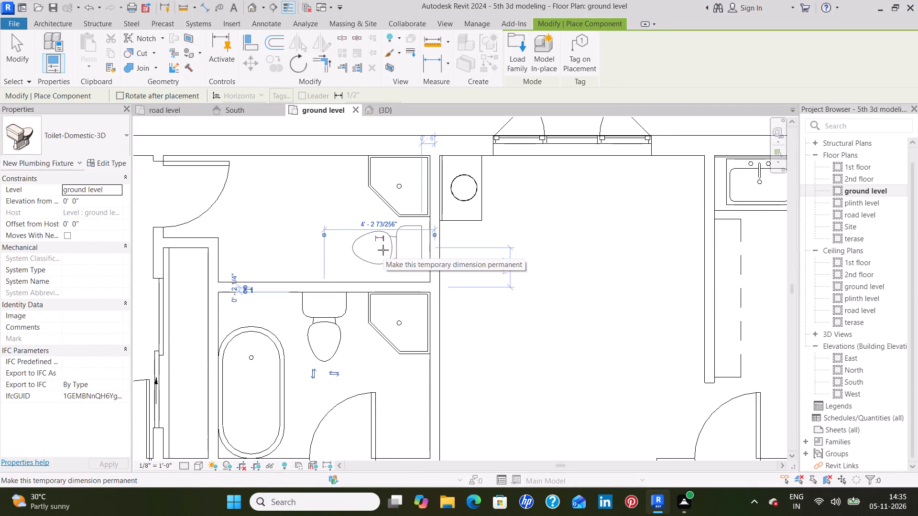
scroll(383, 250, up, 4)
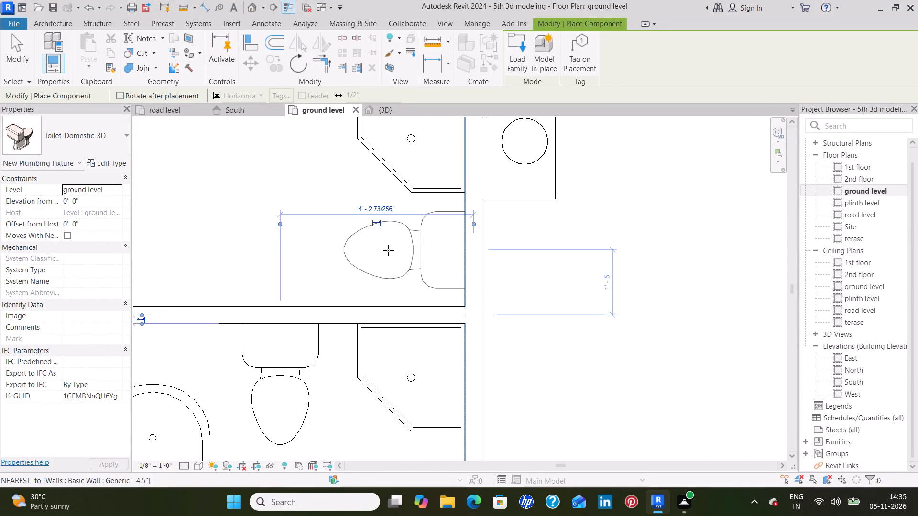
click(388, 251)
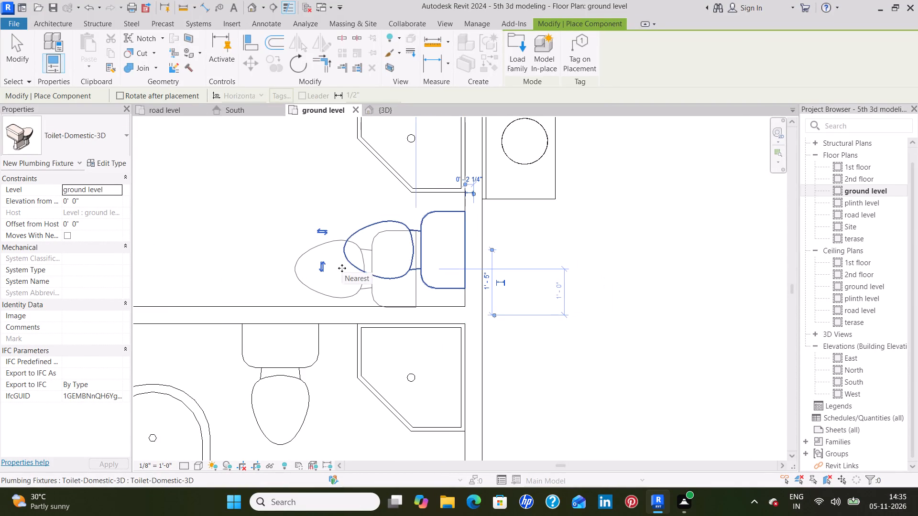
key(Escape)
key(Escape)
Set the Sink Width of the 28"x28" Sink - Mop type to 1' 4", starting from the upper bathroom's sink.
scroll(347, 251, down, 8)
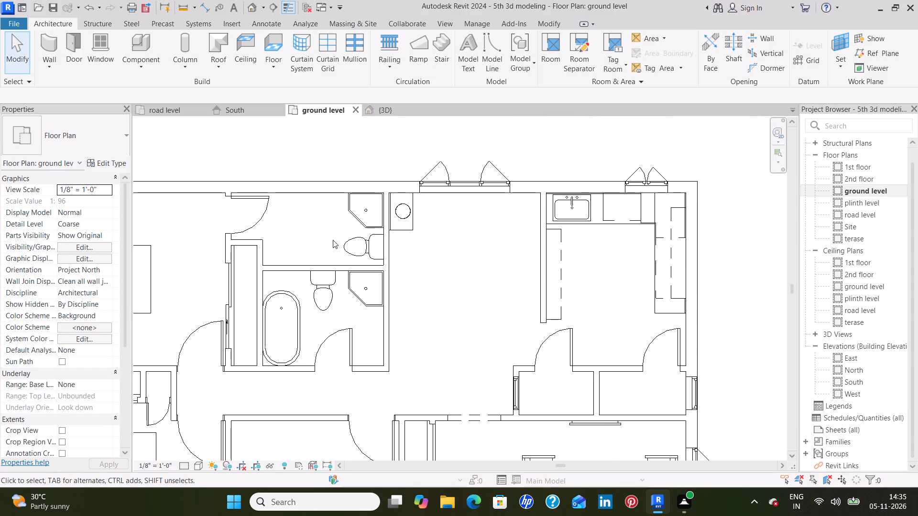
click(369, 225)
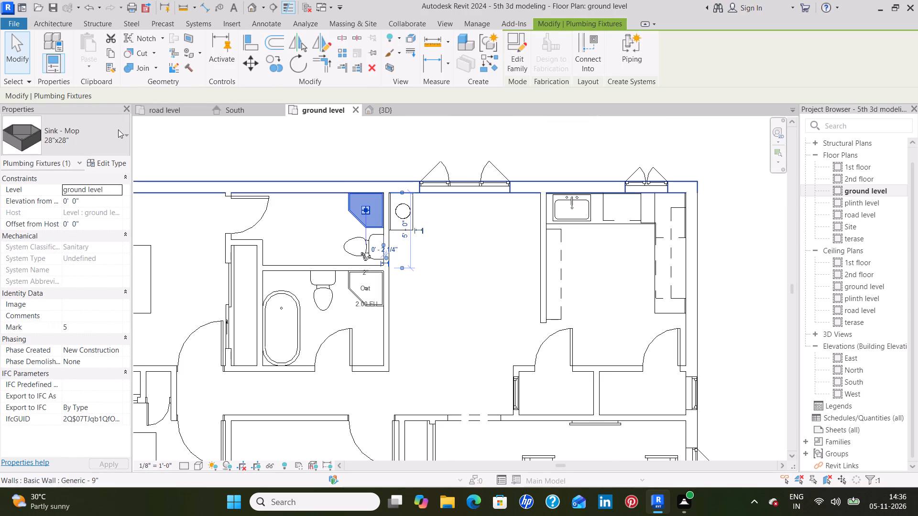
click(118, 129)
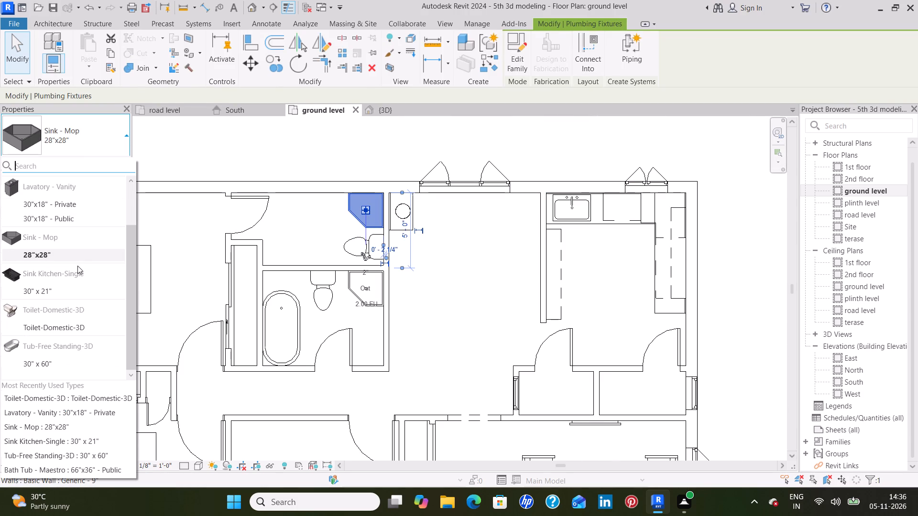
click(98, 139)
click(111, 161)
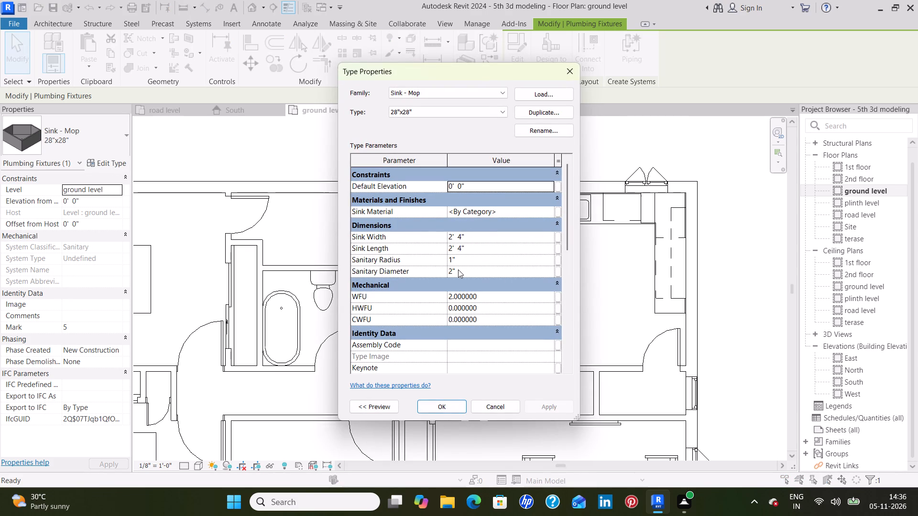
click(476, 236)
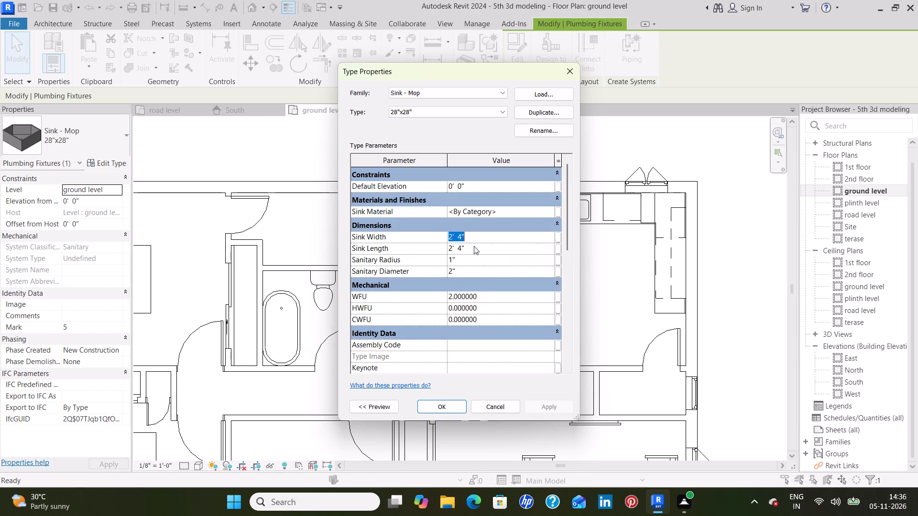
key(BackSpace)
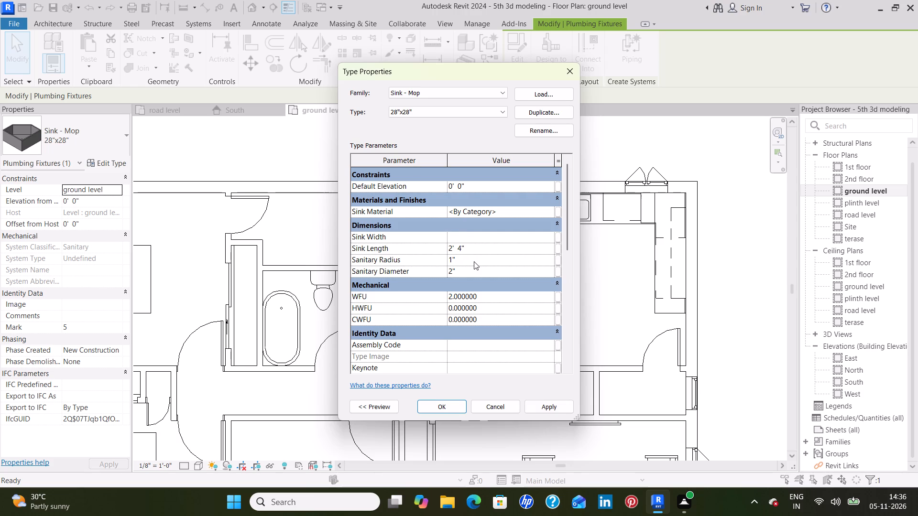
key(1)
text('4)
key(shift+quotedbl)
key(Return)
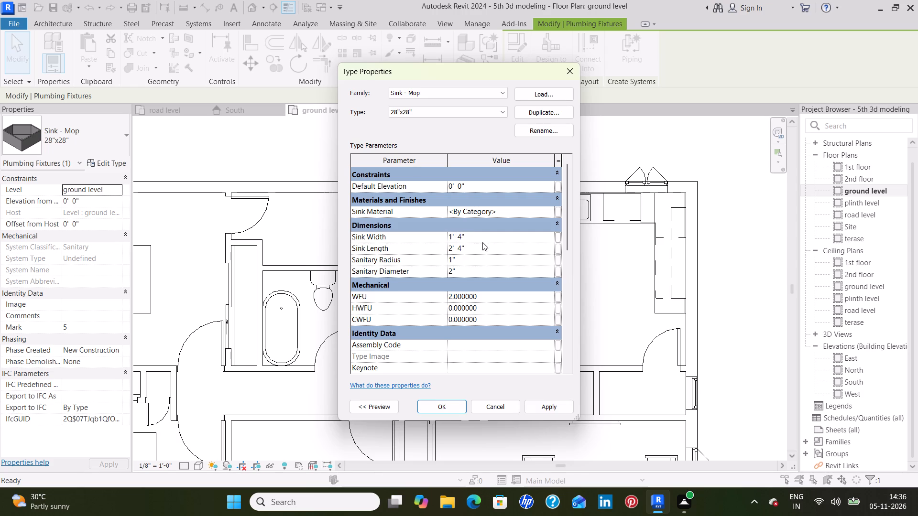
Set the mop sink type's Sink Length to 1' 4" and apply the type changes.
click(482, 242)
click(479, 248)
key(BackSpace)
key(1)
key(apostrophe)
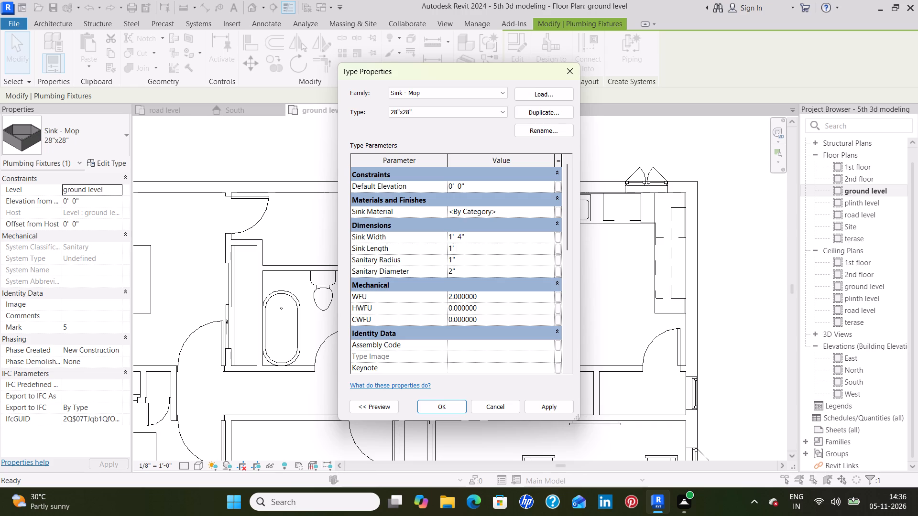
key(4)
key(shift+quotedbl)
click(544, 407)
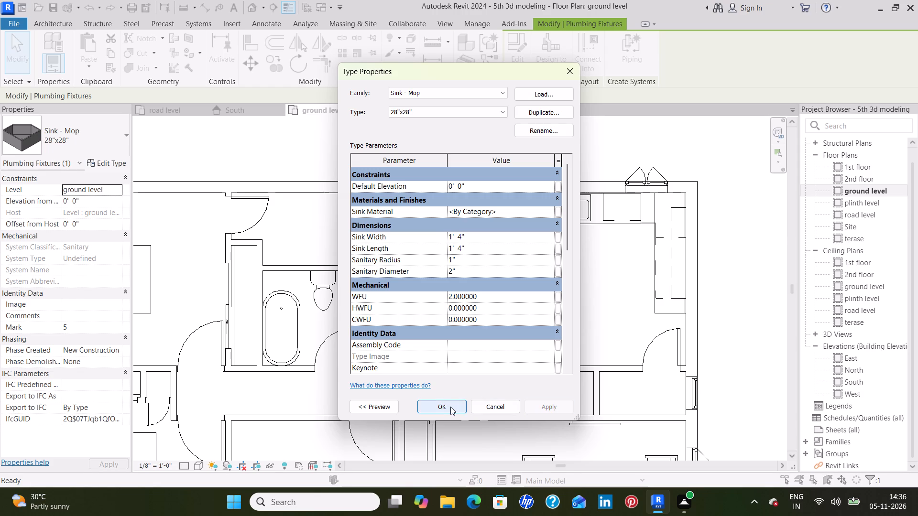
click(450, 407)
click(334, 218)
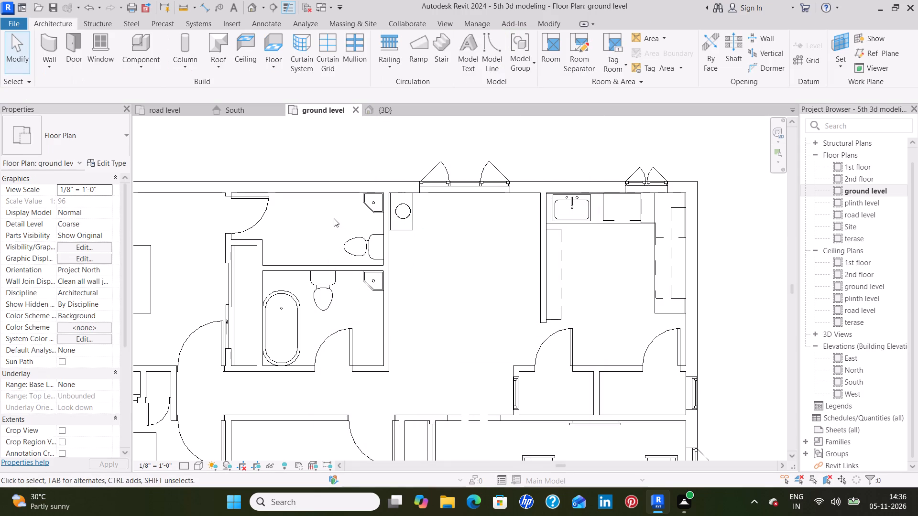
click(458, 291)
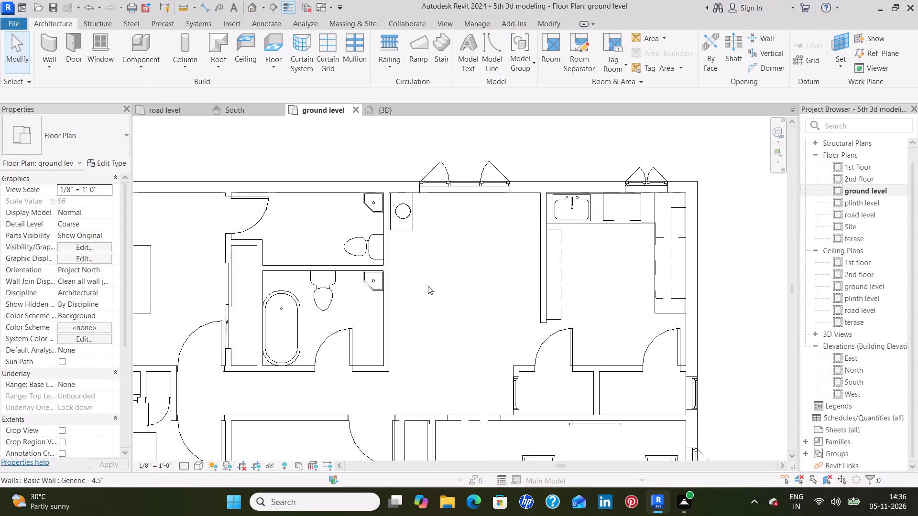
Shift the tub bathroom's 30" x 84" door away from the tub, so its centre is 2'-0" from the central room's wall.
scroll(428, 286, down, 2)
middle_drag(425, 286, 427, 270)
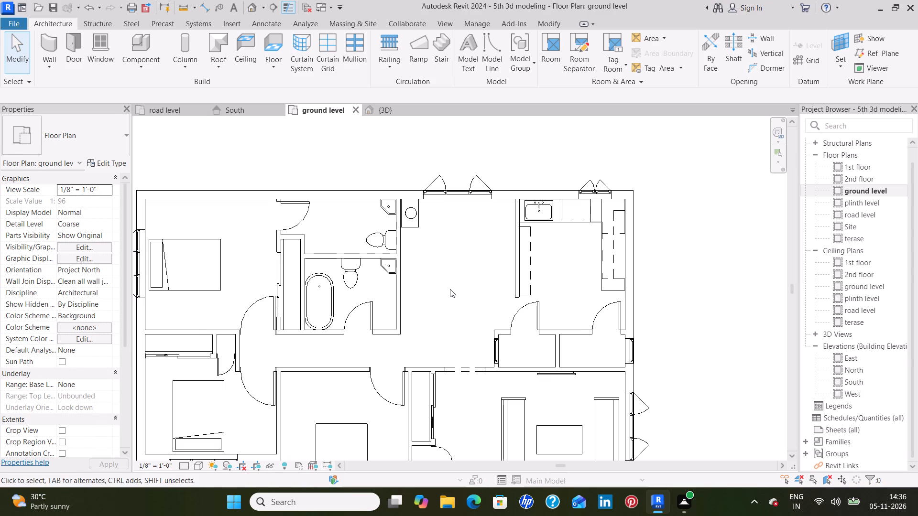
middle_drag(437, 272, 439, 241)
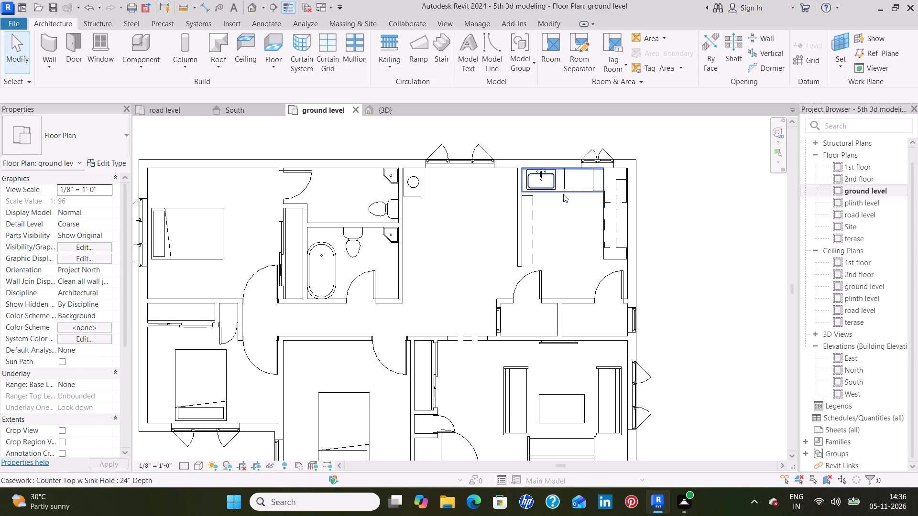
middle_drag(556, 281, 555, 228)
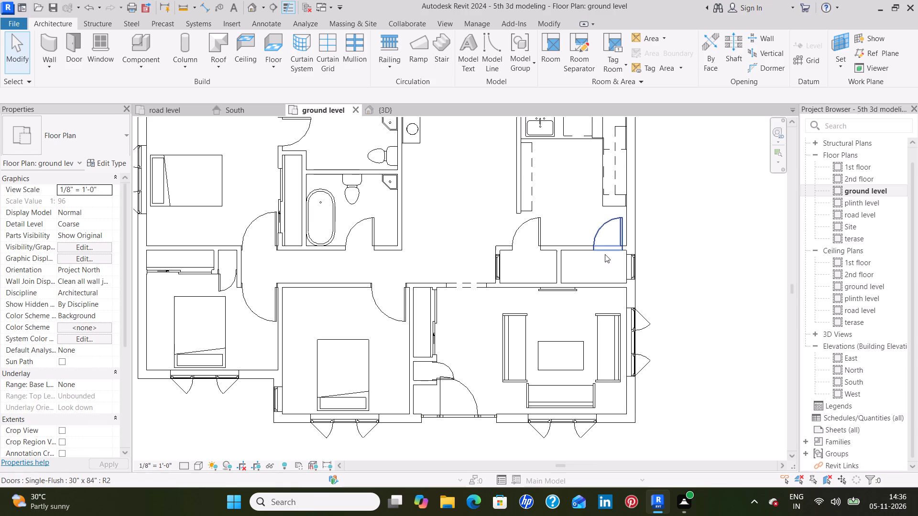
middle_drag(483, 225, 475, 281)
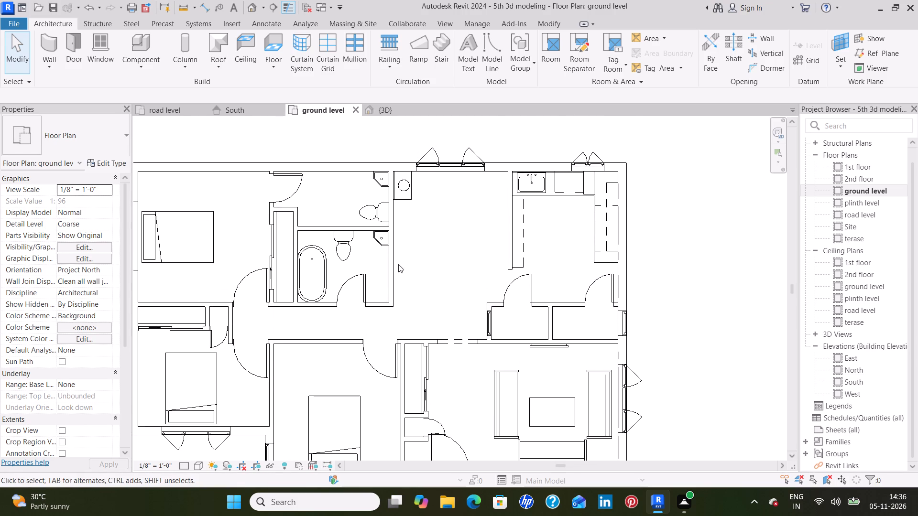
click(365, 286)
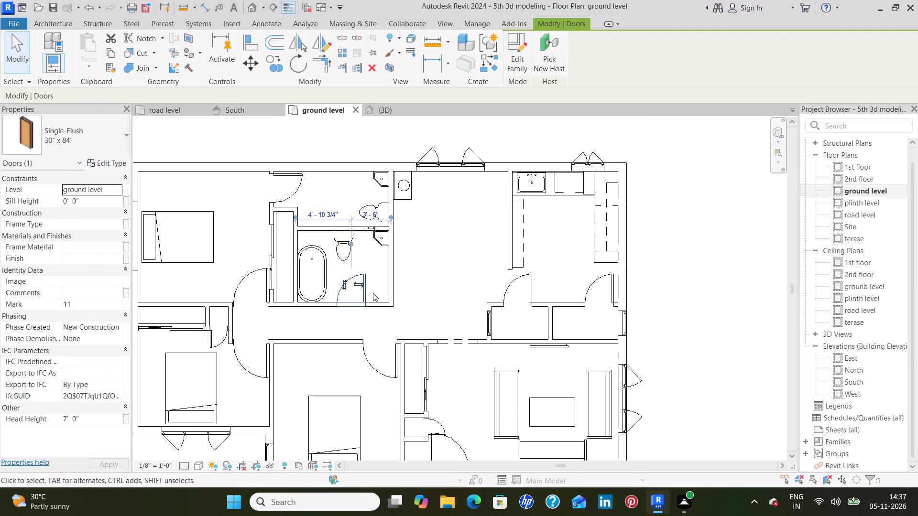
key(Right)
key(Right)
key(Right)
key(Right)
key(Right)
key(Right)
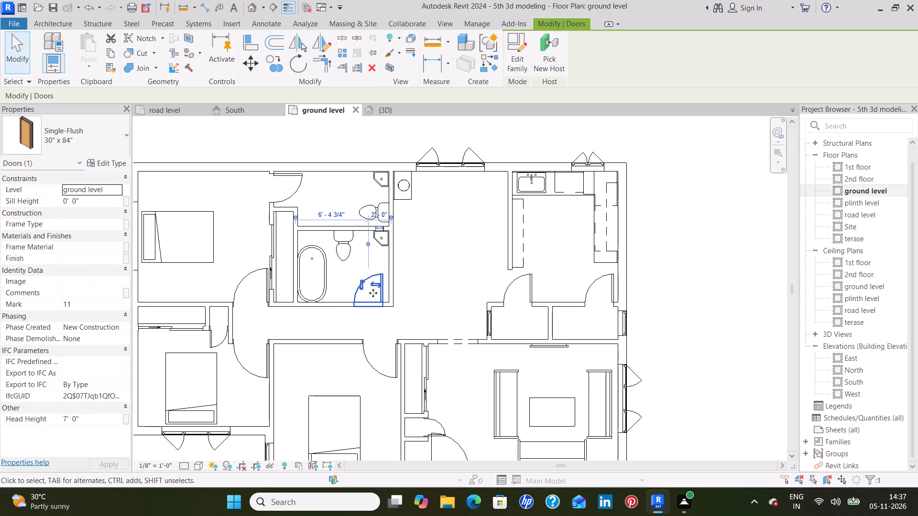
click(465, 274)
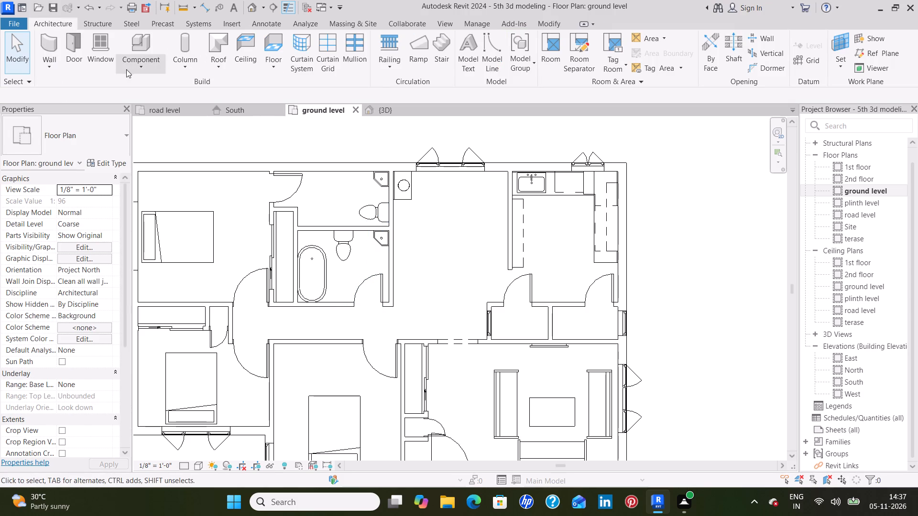
Load the Table-Conference2 w Chairs family from the Furniture library's Tables folder for component placement.
click(142, 47)
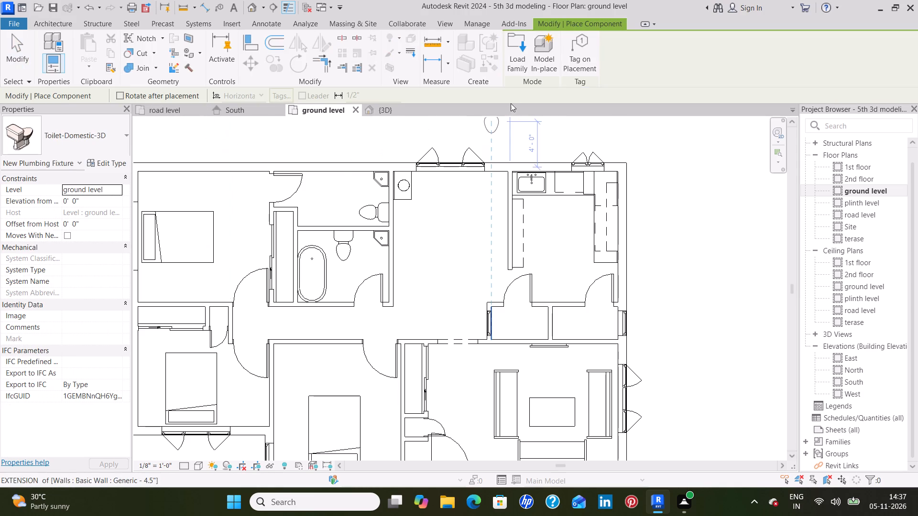
click(522, 66)
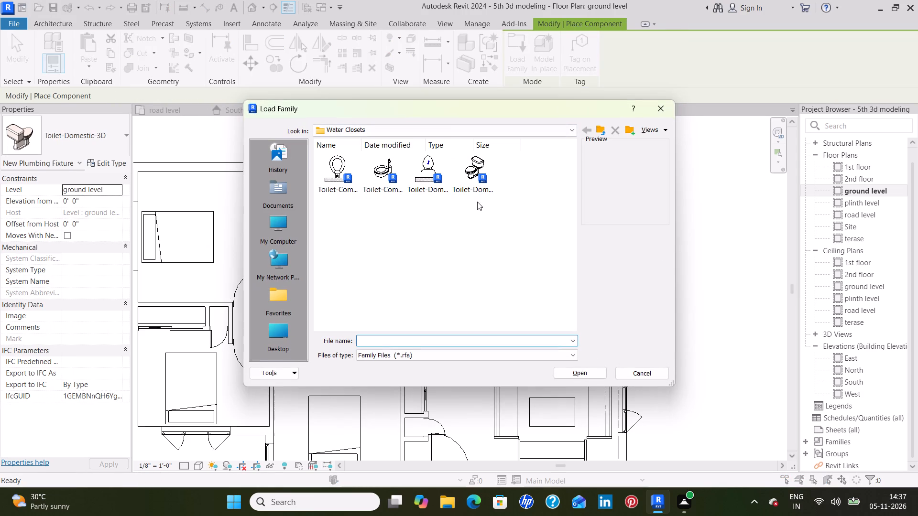
click(601, 130)
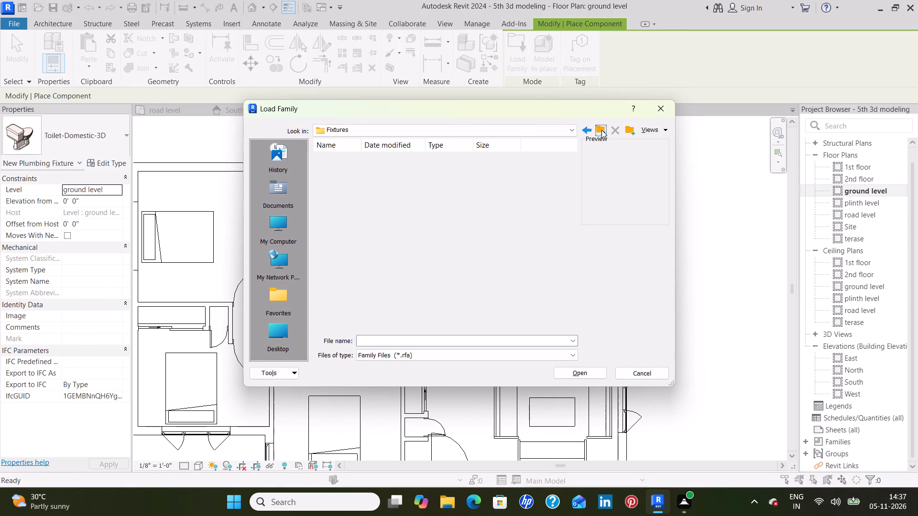
click(601, 130)
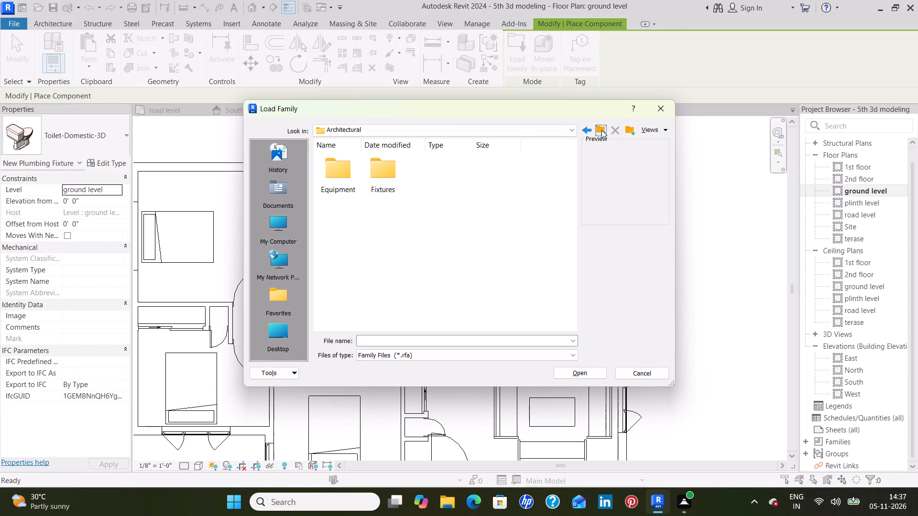
click(601, 130)
click(601, 130)
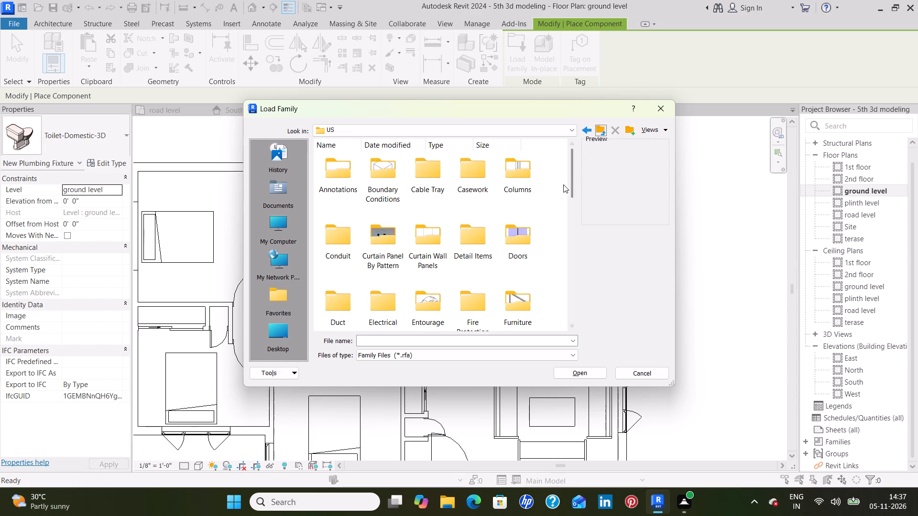
double_click(467, 171)
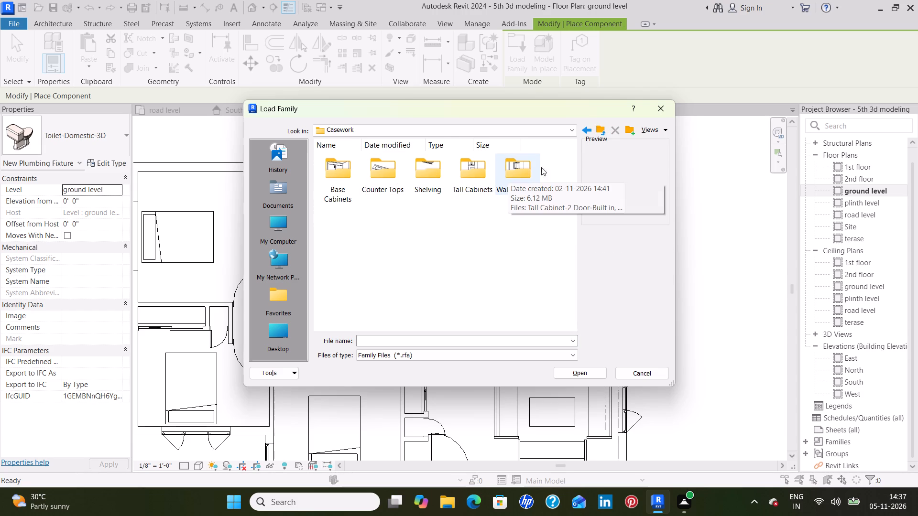
click(604, 130)
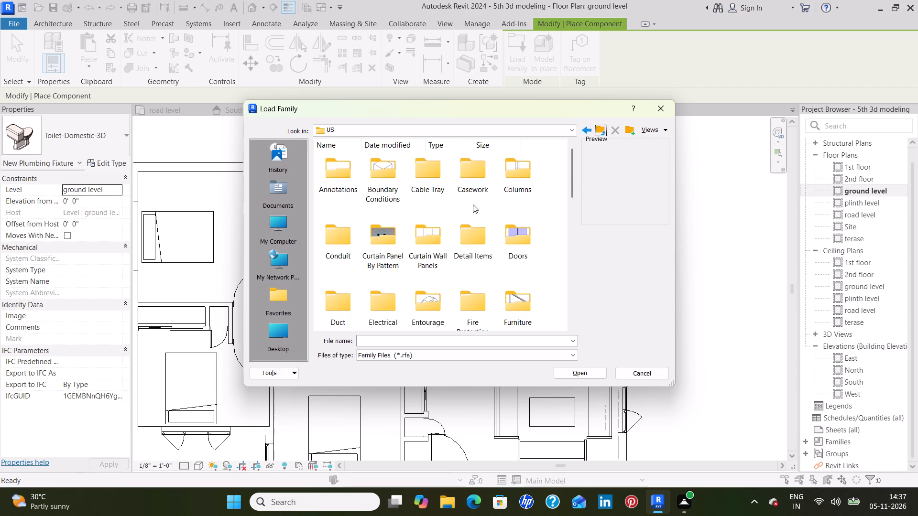
scroll(433, 228, down, 2)
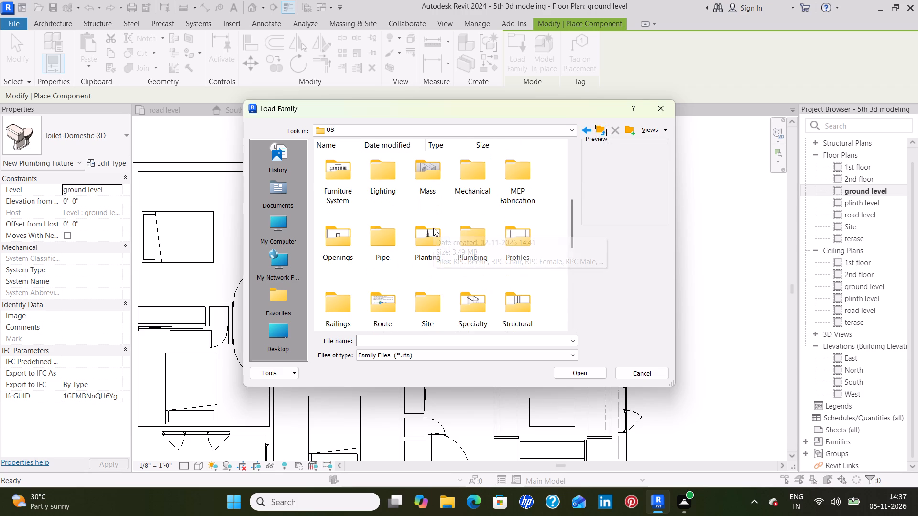
scroll(436, 227, up, 1)
double_click(522, 193)
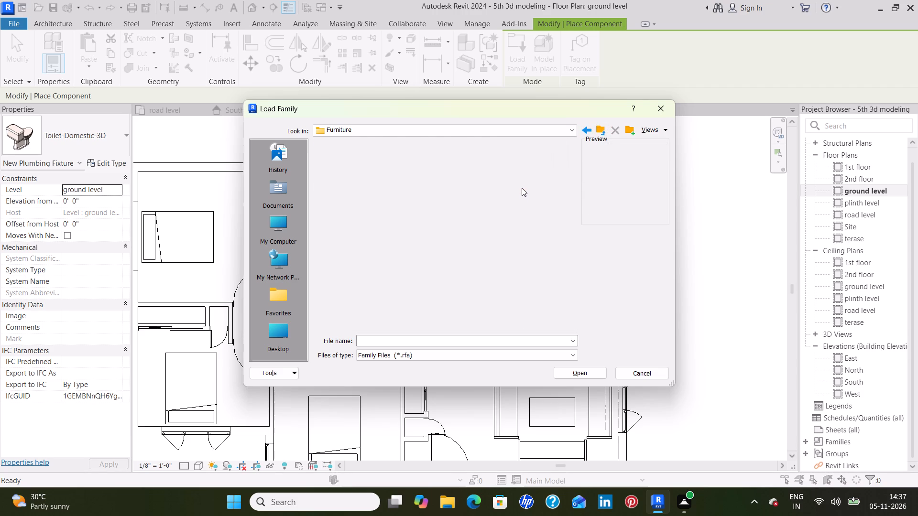
double_click(472, 173)
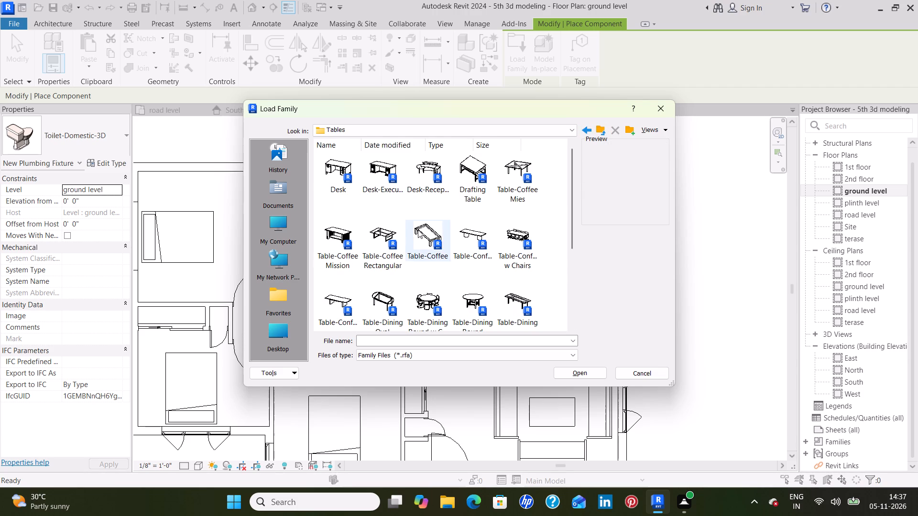
click(522, 236)
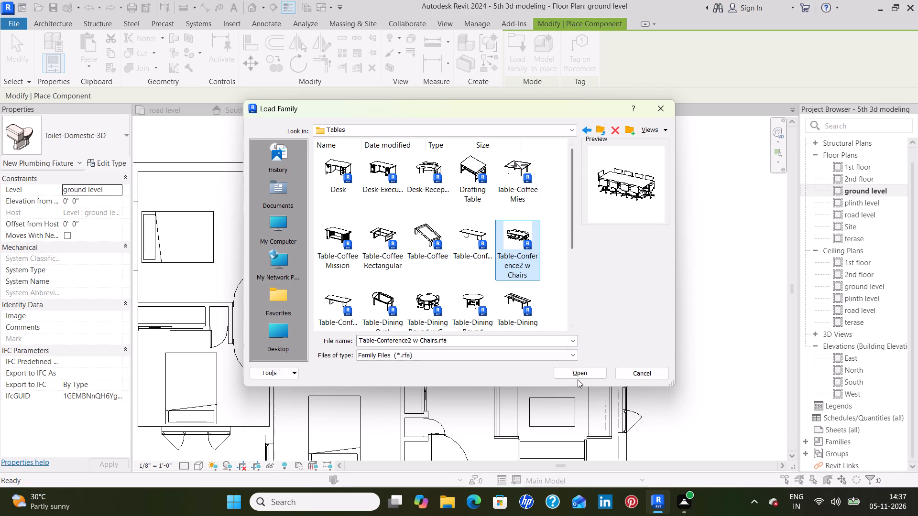
click(578, 376)
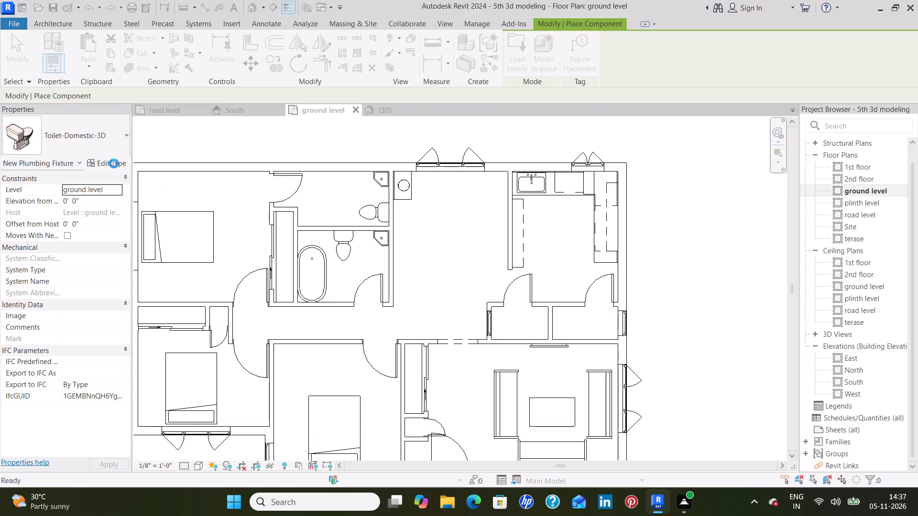
Choose the 40" x 90" type of the conference table and set its Number Of Chairs to 6.
click(111, 149)
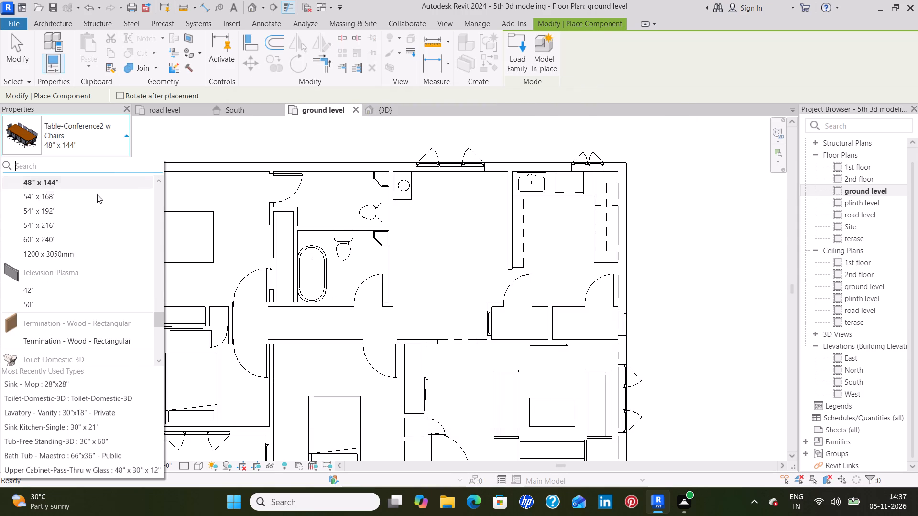
scroll(93, 206, up, 2)
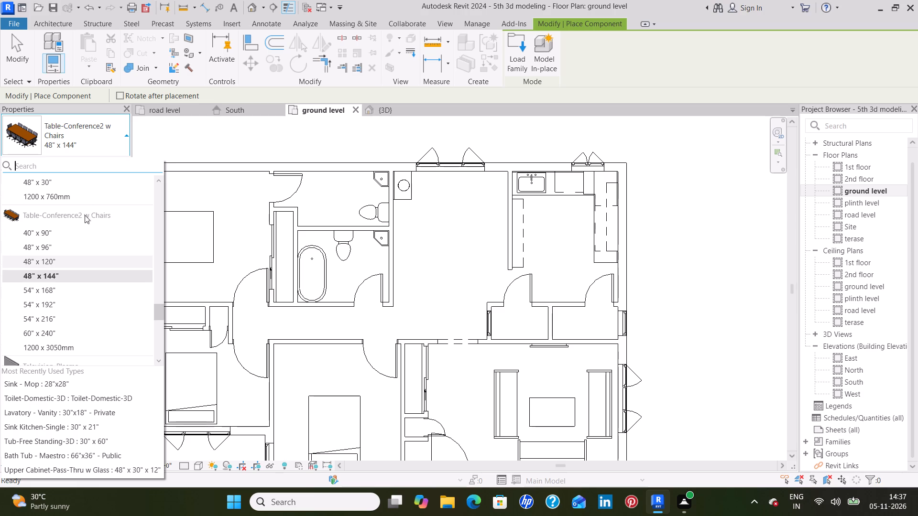
click(71, 232)
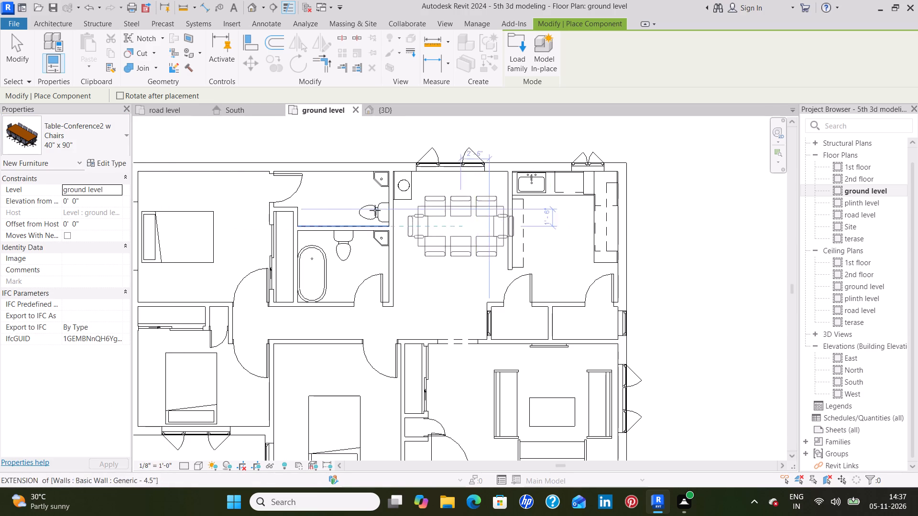
click(118, 165)
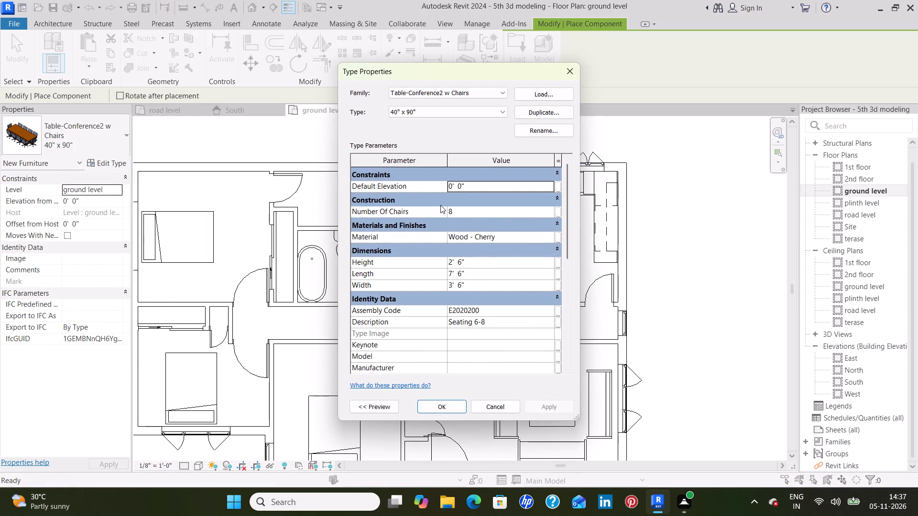
click(466, 213)
key(BackSpace)
key(6)
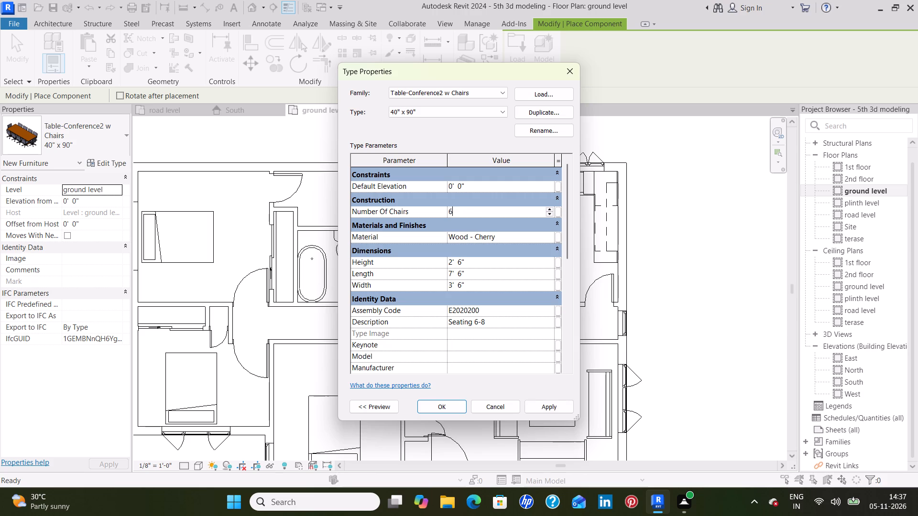
click(559, 408)
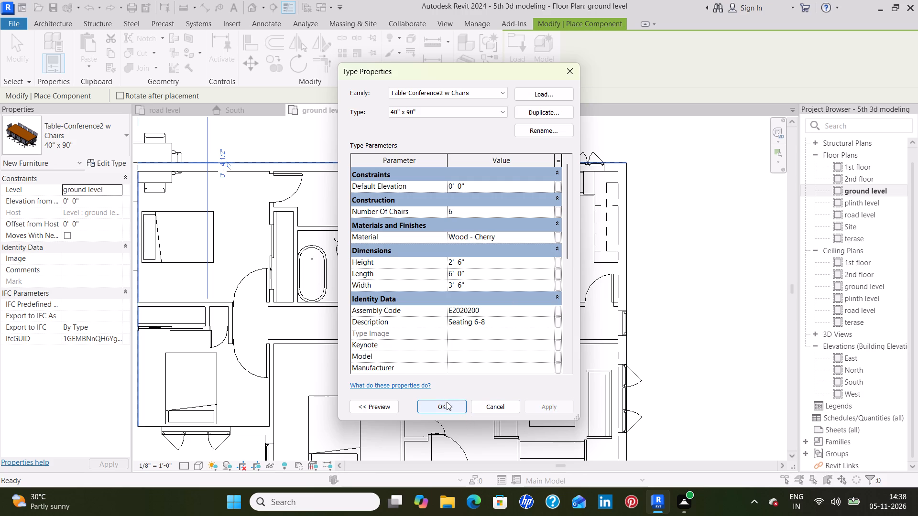
click(447, 402)
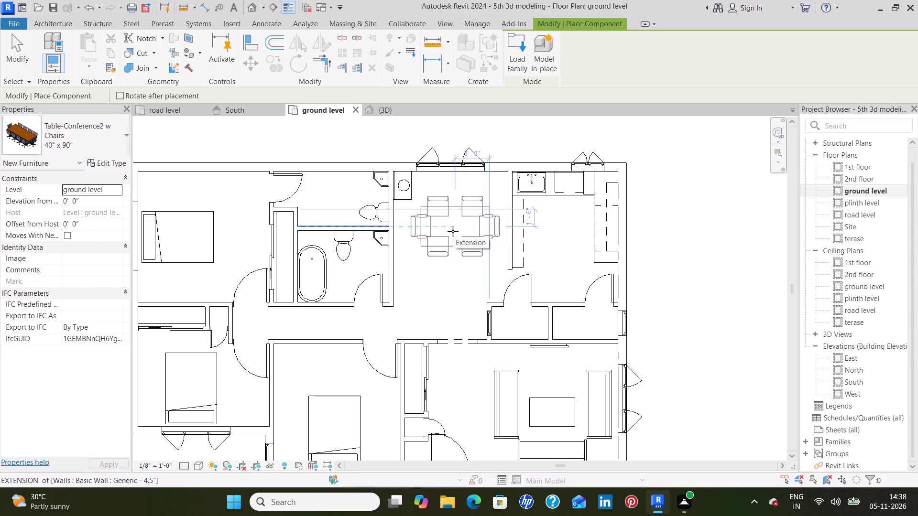
Place one conference table with chairs horizontally in the central room, between the upper bathroom and the kitchen, aligned with the wall between the bathrooms.
click(453, 231)
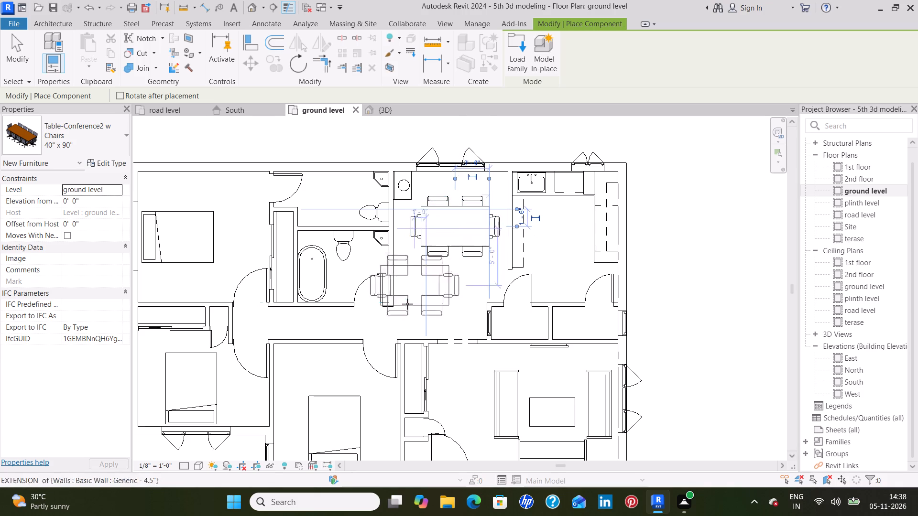
key(Escape)
key(Escape)
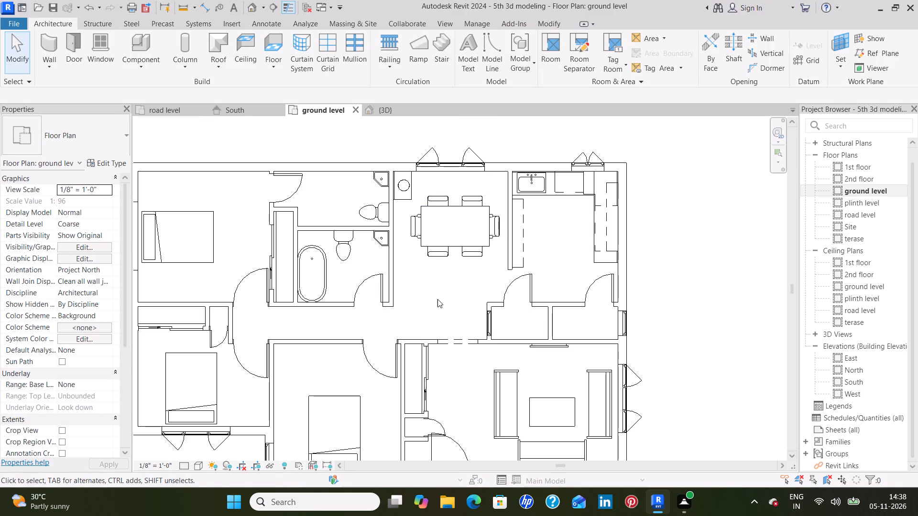
Load the Cook Top-2 Unit family from the US library's Specialty Equipment, Domestic folder for component placement.
middle_drag(441, 292, 456, 253)
middle_drag(581, 202, 563, 223)
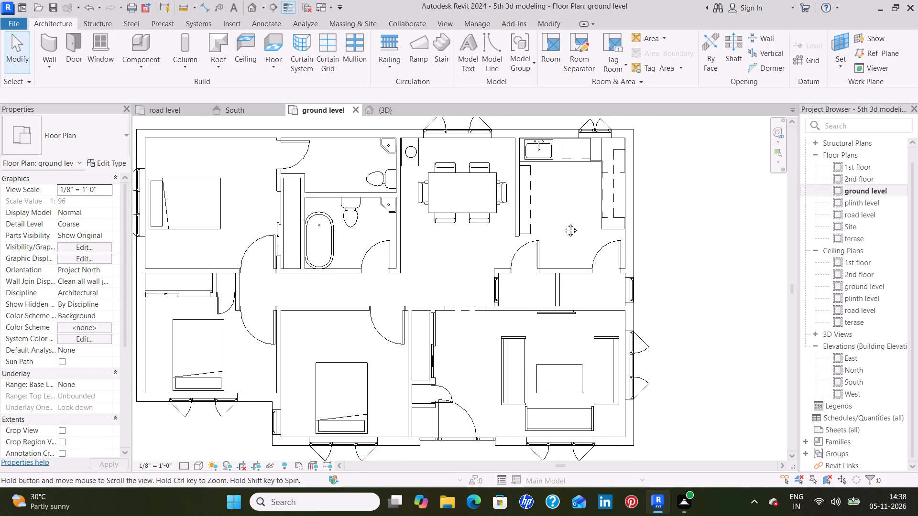
middle_drag(563, 223, 535, 258)
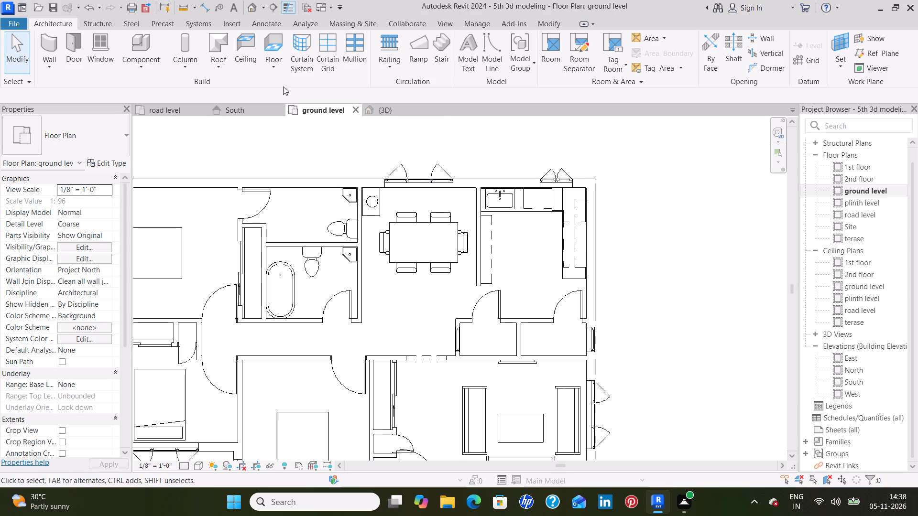
click(135, 43)
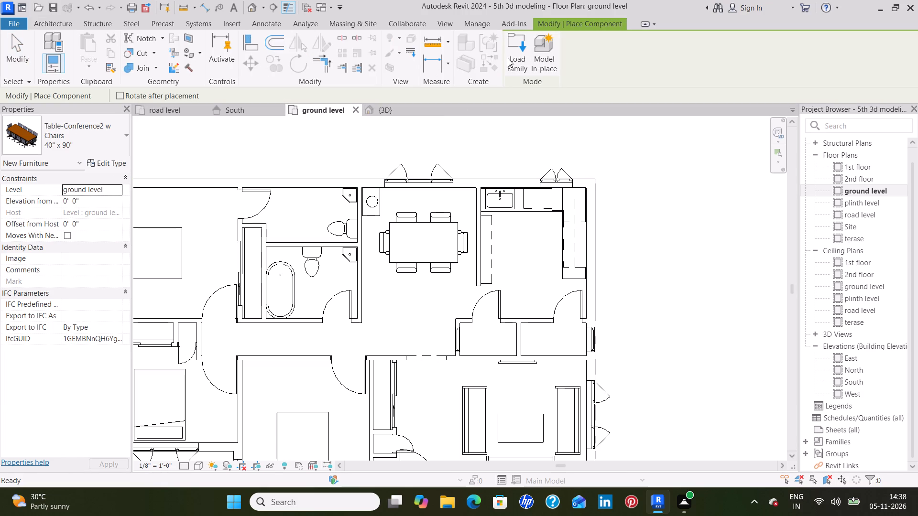
click(513, 58)
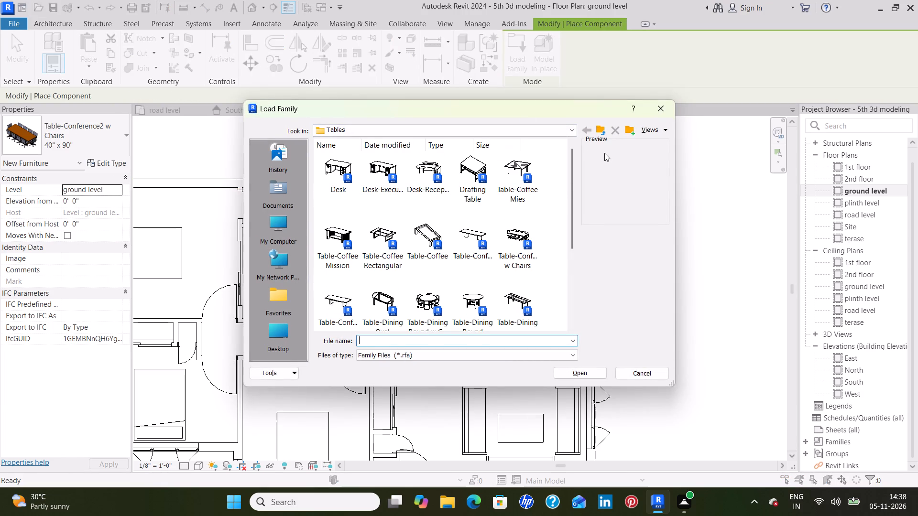
click(602, 132)
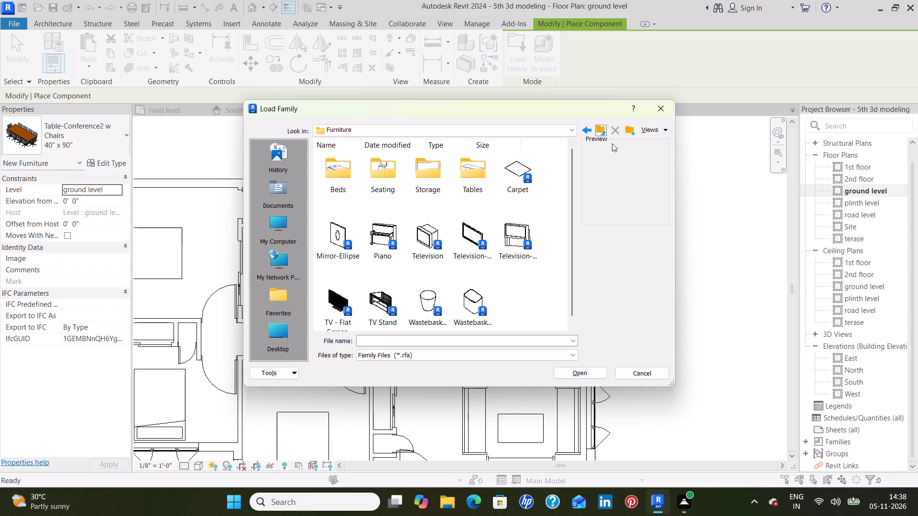
click(601, 133)
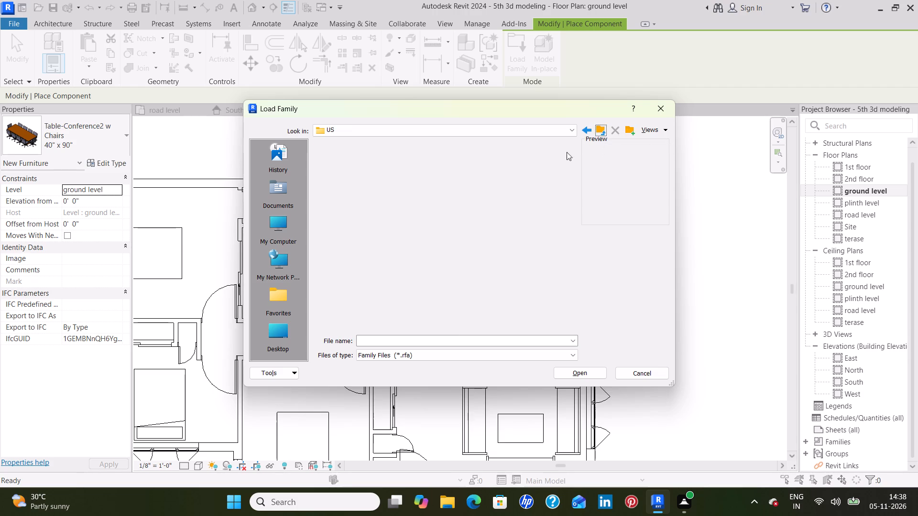
scroll(502, 195, down, 1)
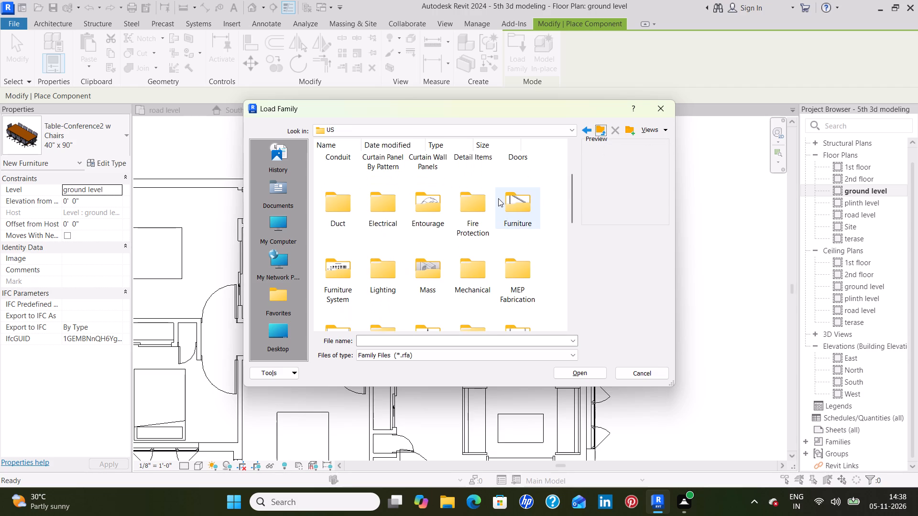
scroll(497, 198, down, 1)
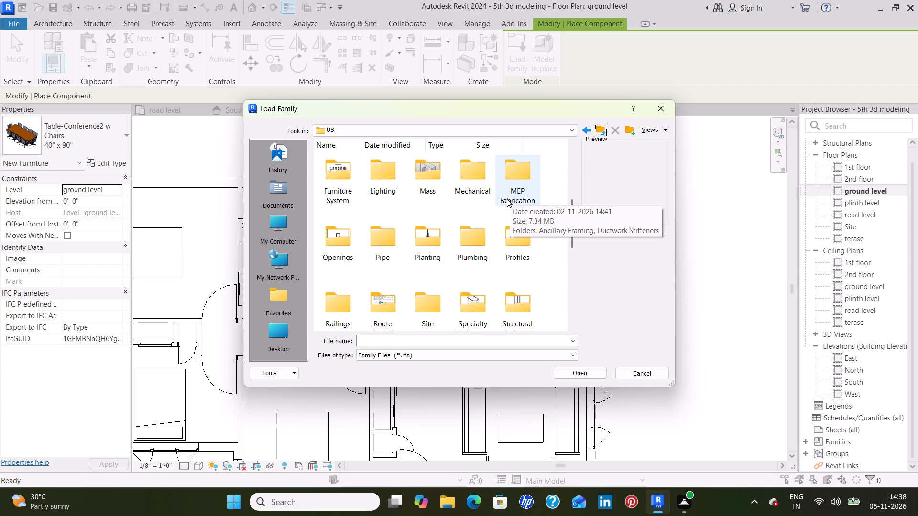
scroll(473, 231, down, 1)
double_click(479, 211)
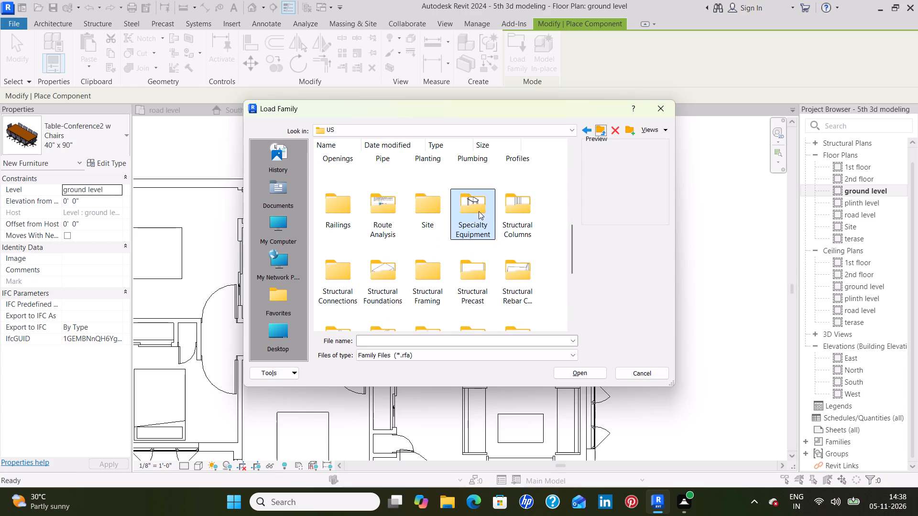
scroll(513, 276, down, 1)
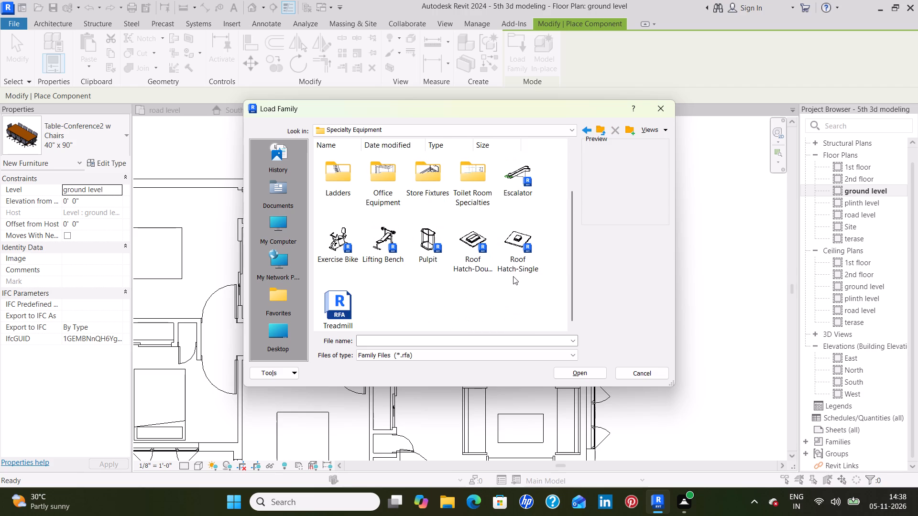
scroll(514, 275, up, 2)
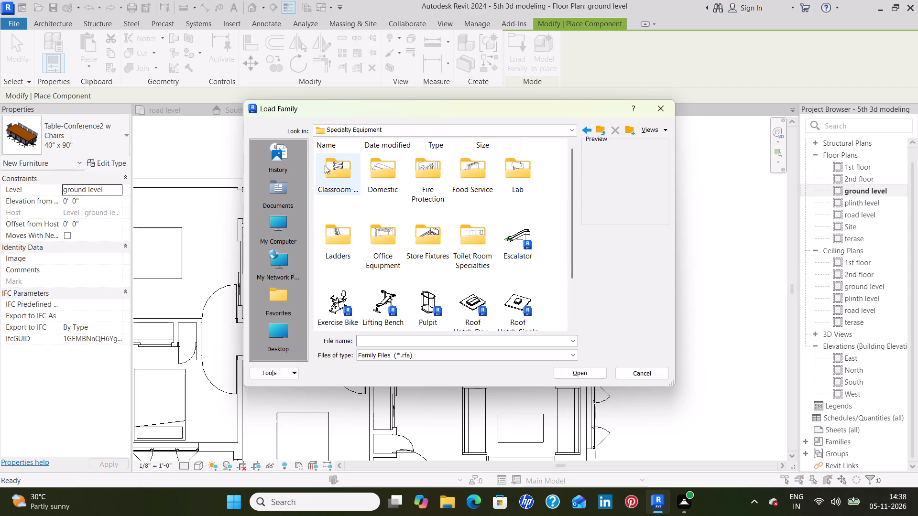
double_click(373, 164)
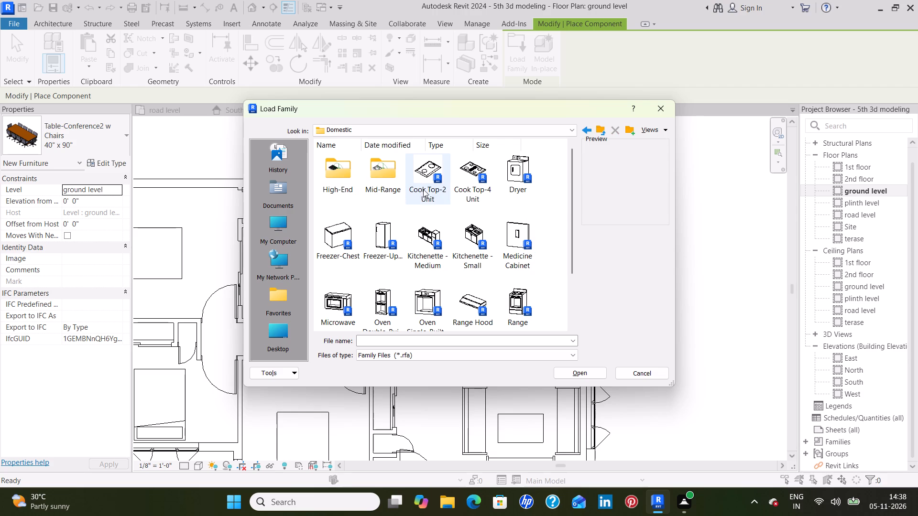
click(426, 172)
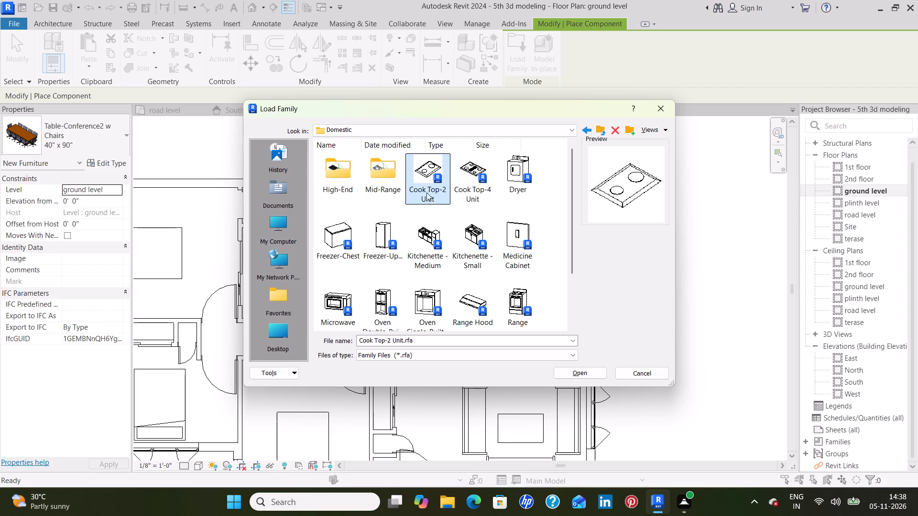
click(577, 369)
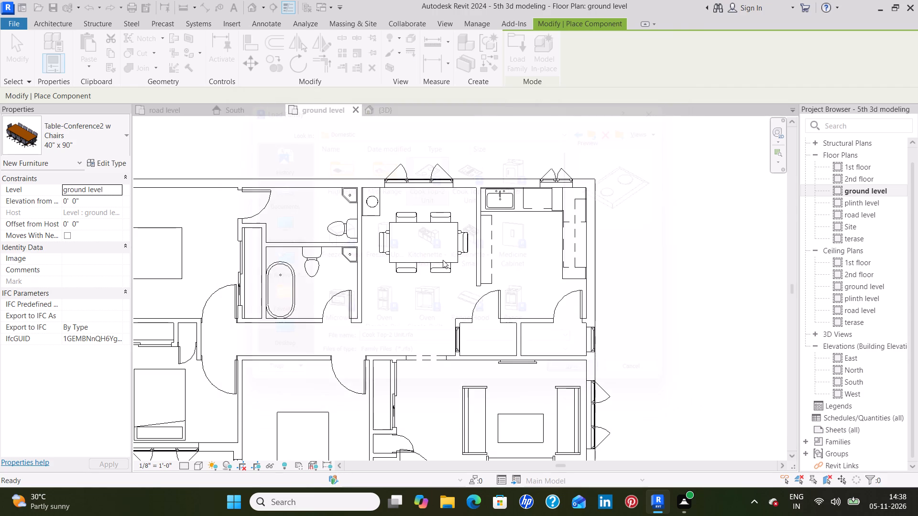
Place one 12" x 18" two-burner cooktop on the kitchen counter beside the sink, rotated so its burners line up along the counter.
scroll(540, 196, up, 4)
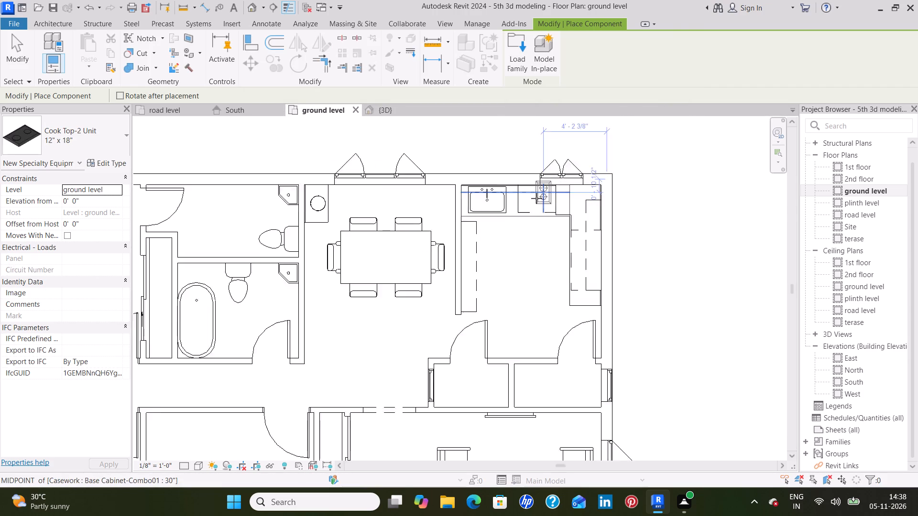
scroll(534, 200, up, 6)
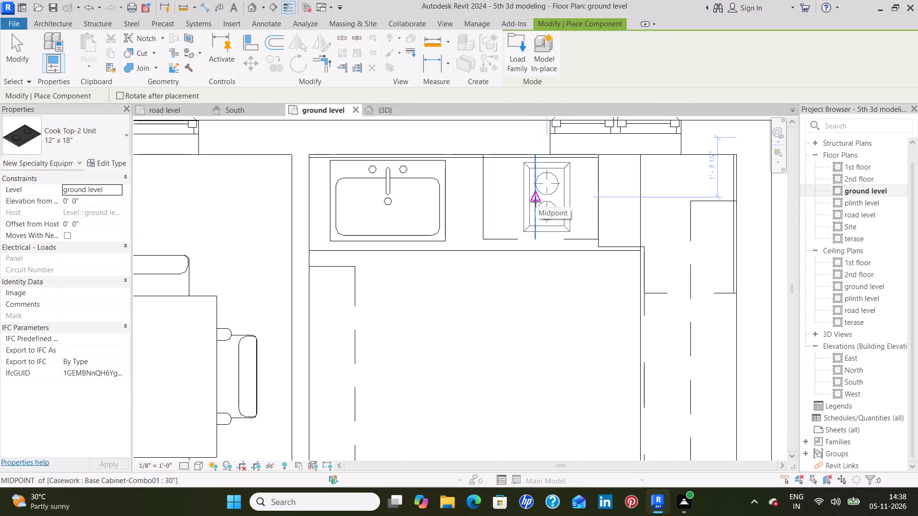
key(space)
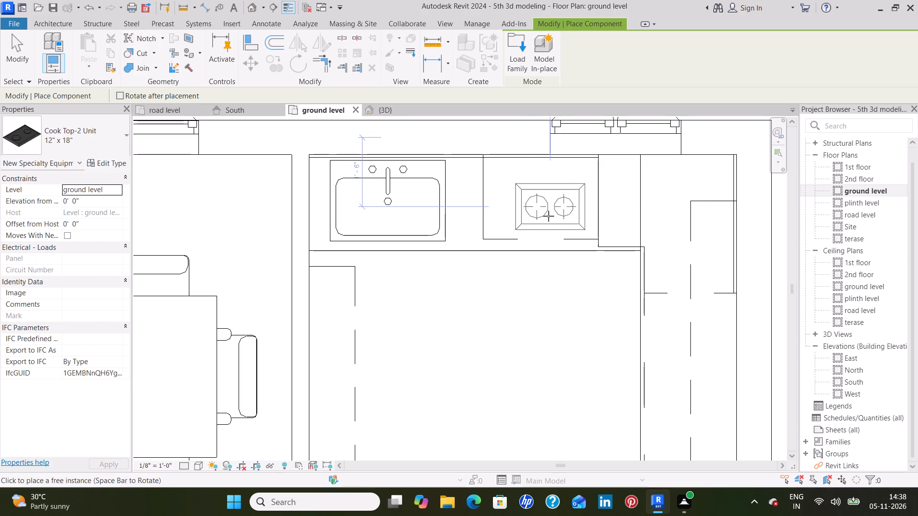
click(548, 216)
key(Escape)
key(Escape)
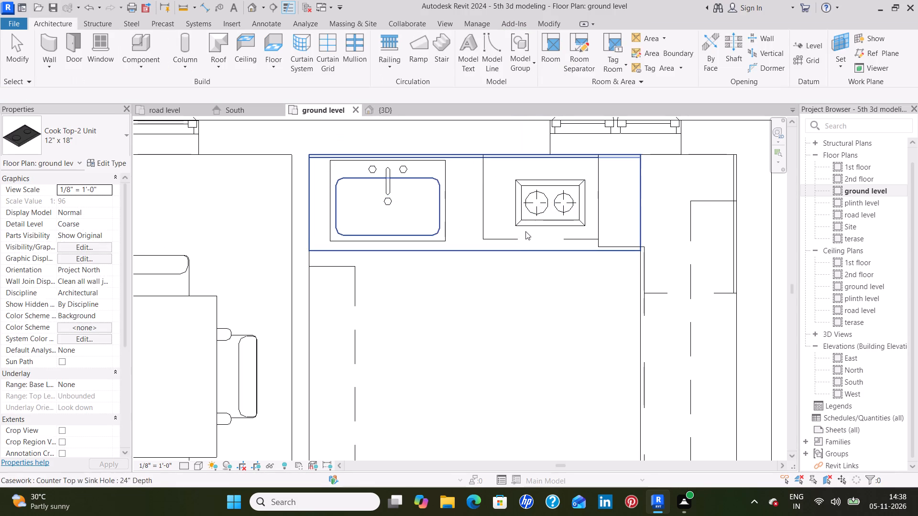
Set the cooktop type's Width to 1' 6" and its Depth to 2' 0".
click(541, 215)
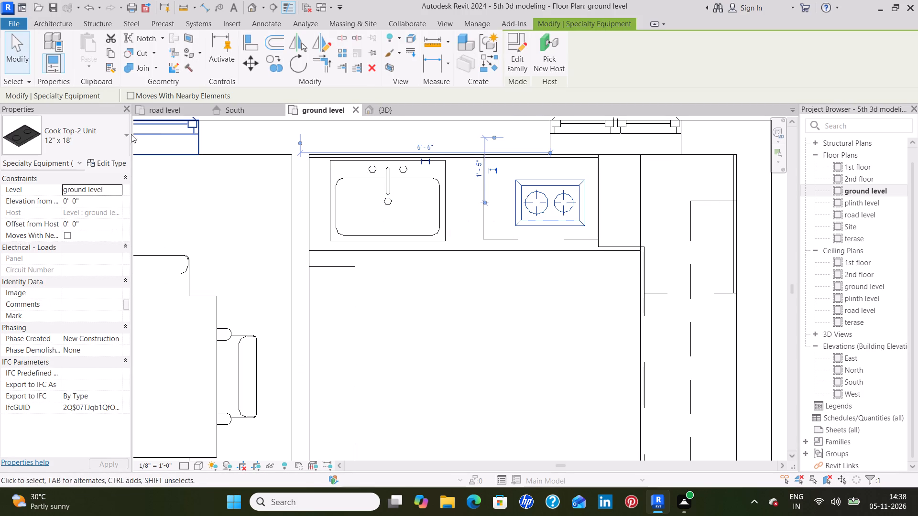
click(115, 149)
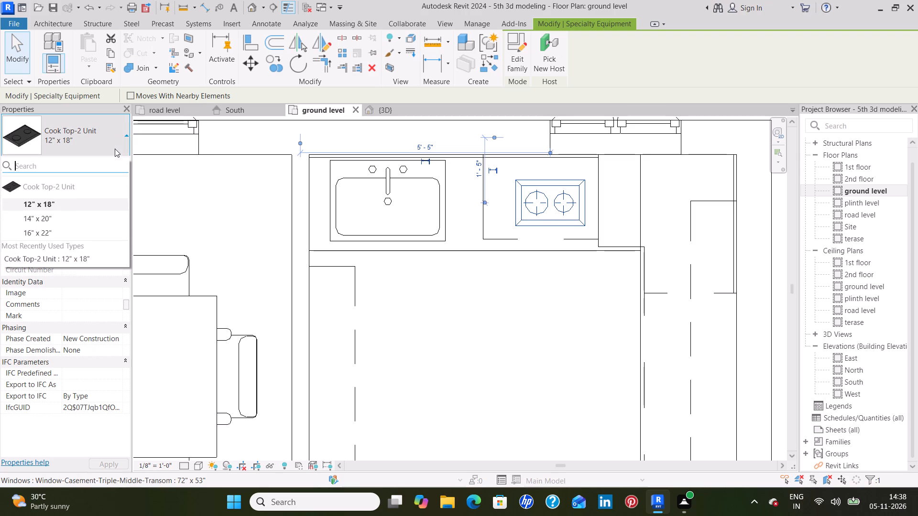
click(115, 149)
click(119, 161)
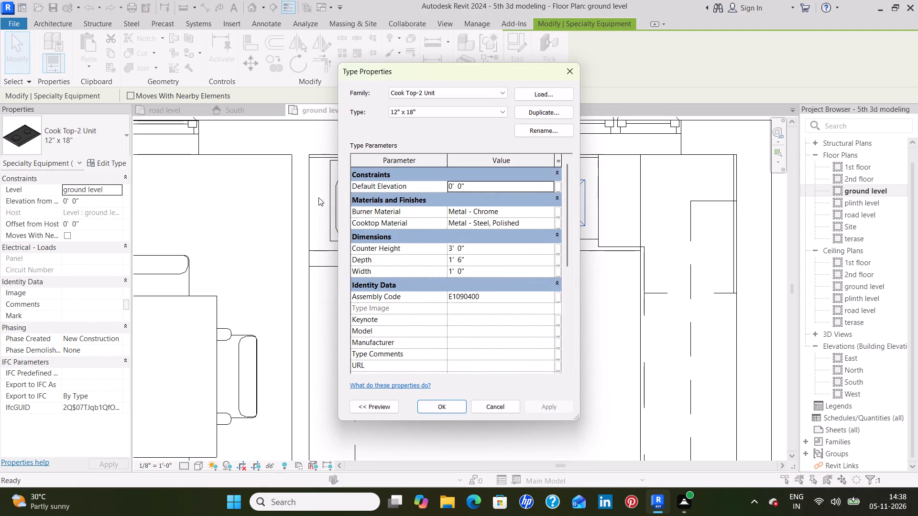
click(481, 272)
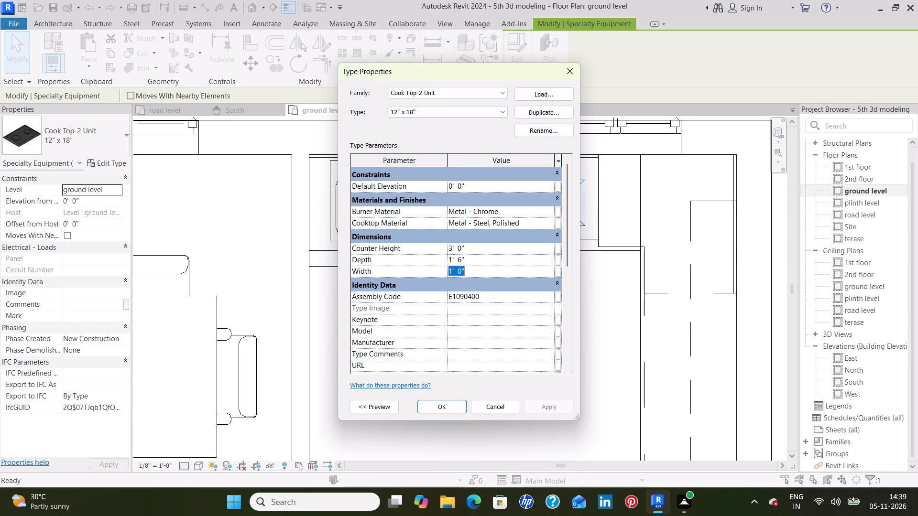
key(BackSpace)
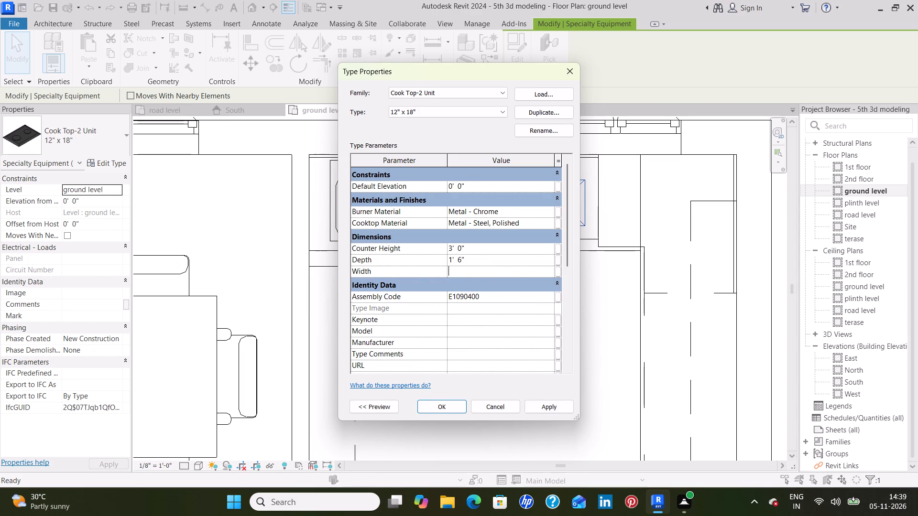
key(1)
text('6)
key(shift+quotedbl)
key(Return)
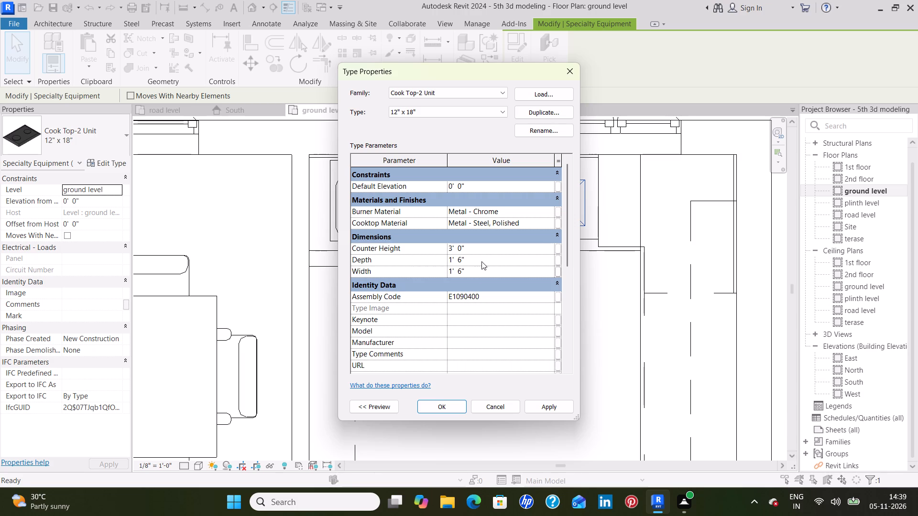
click(481, 261)
key(BackSpace)
text(2')
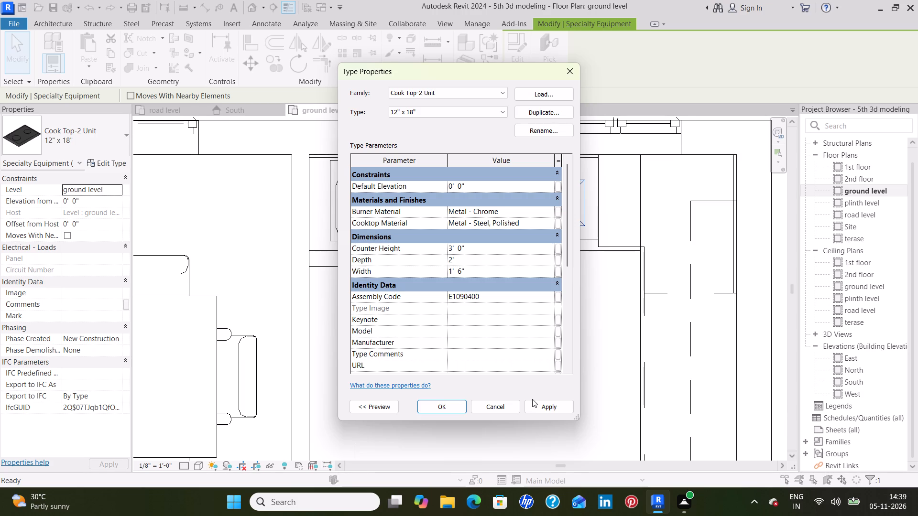
click(537, 403)
click(456, 406)
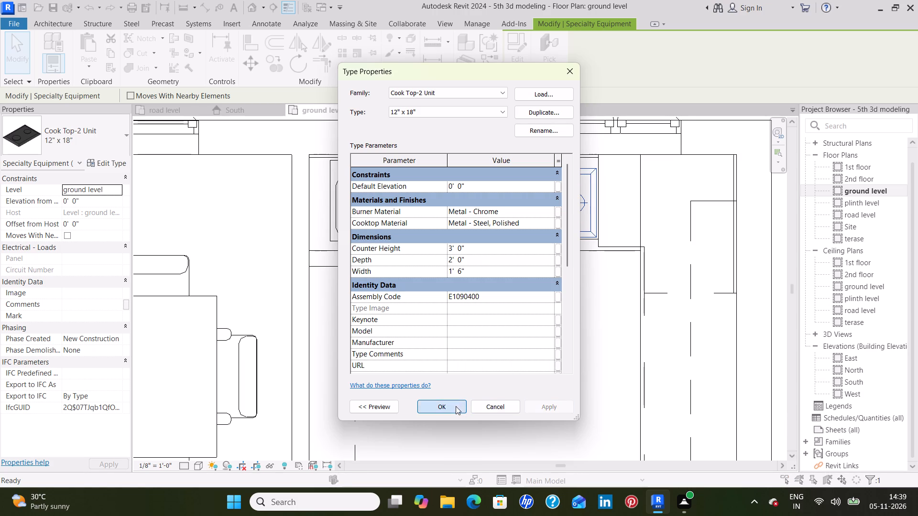
Nudge the cooktop along the counter away from the sink, until its centre is 6'-8" from the wall between dining room and kitchen.
middle_drag(528, 226, 519, 228)
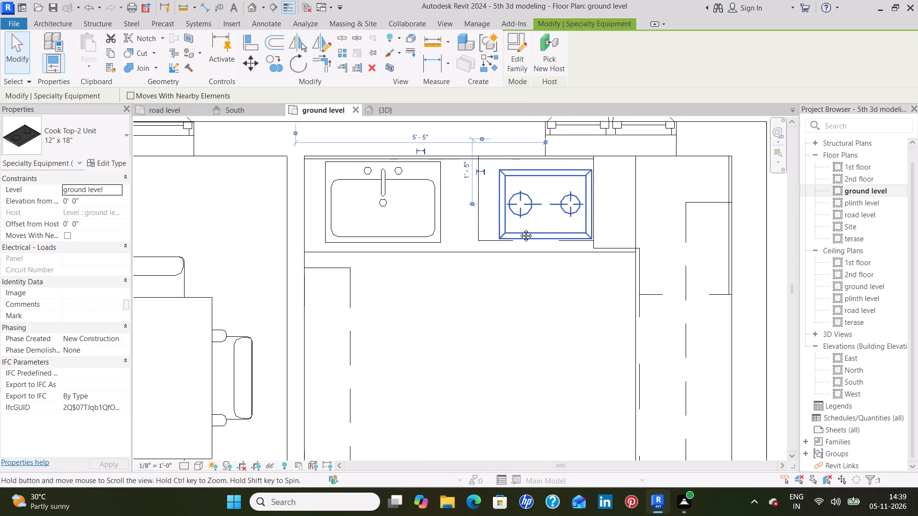
middle_drag(519, 228, 469, 238)
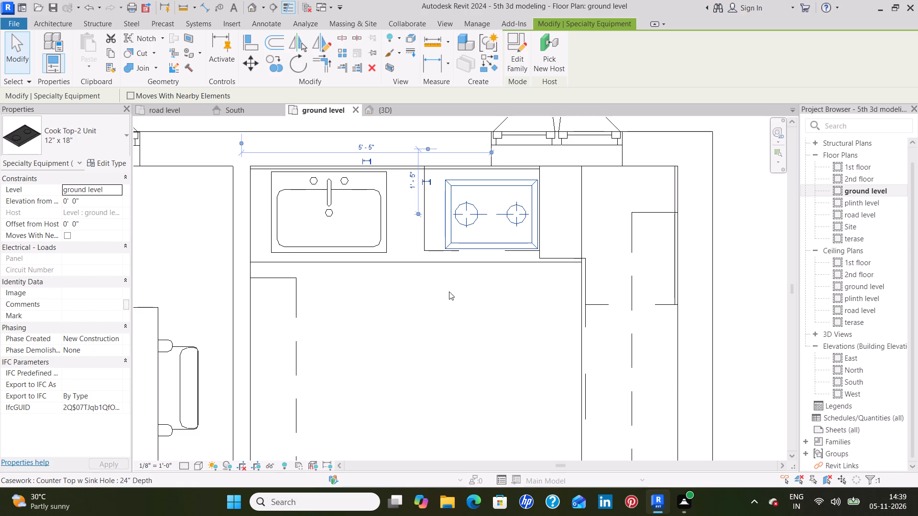
key(Right)
key(Right)
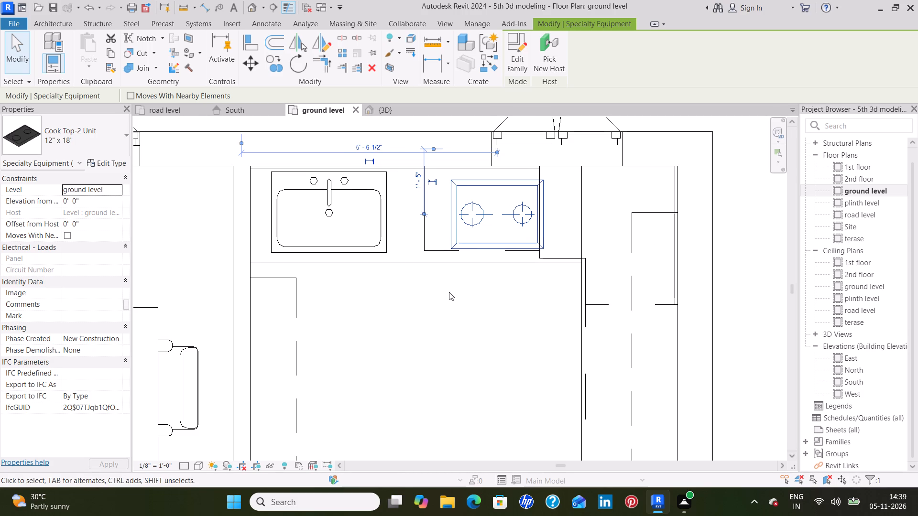
key(Right)
key(Right)
key(Right)
key(Right)
key(Right)
key(Right)
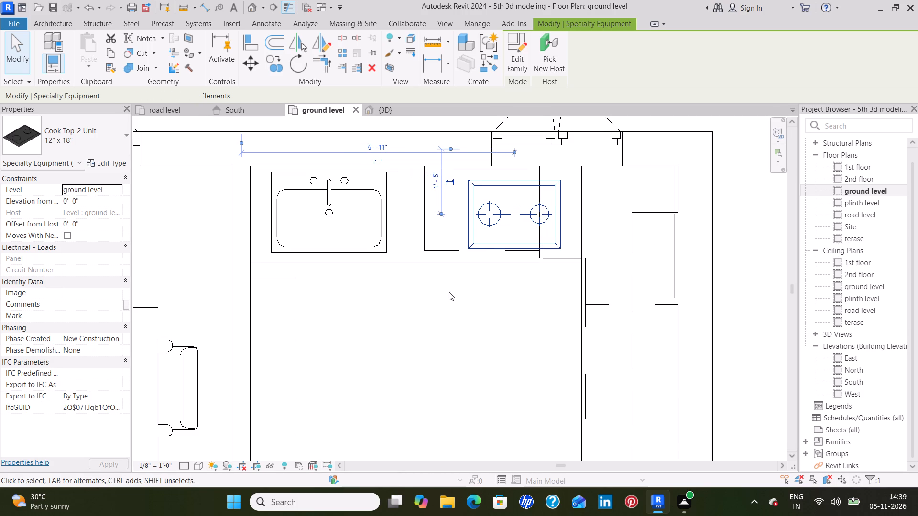
key(Right)
key(Right)
key(Right)
key(Right)
key(Right)
key(Right)
key(Right)
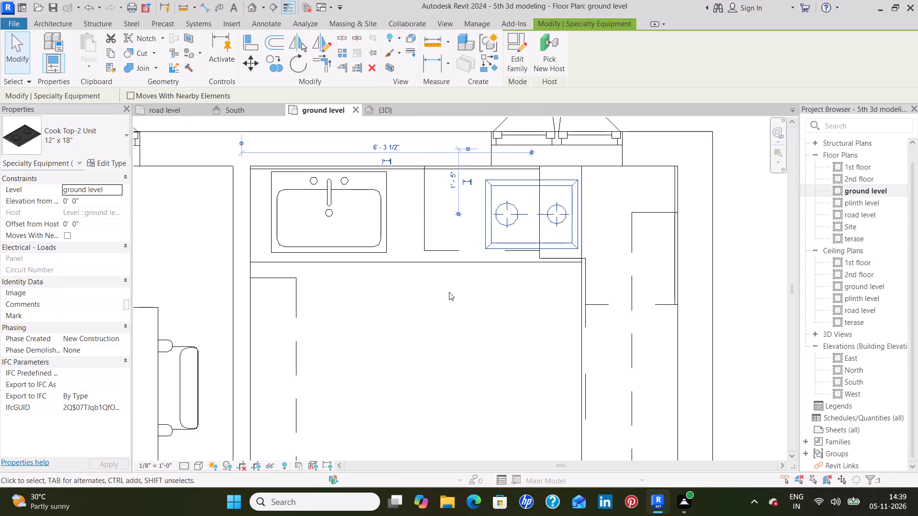
key(Right)
key(Right)
key(Right)
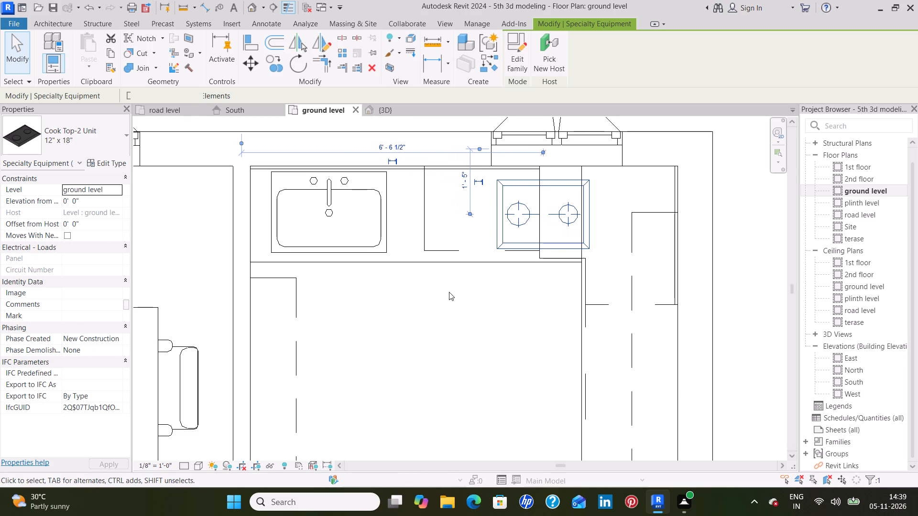
key(Right)
key(Right)
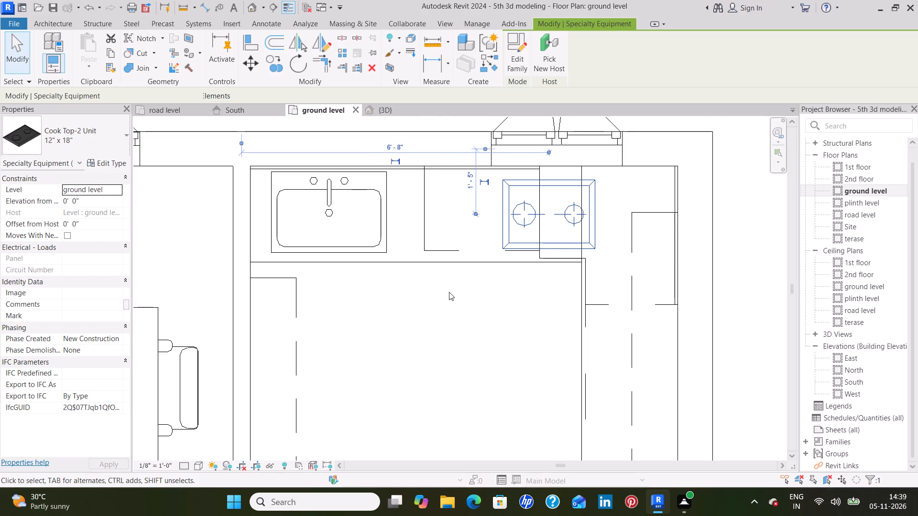
Nudge the cooktop slightly farther along the counter from the sink, until its centre is 6'-8 3/4" from the wall between dining room and kitchen.
key(Right)
key(Up)
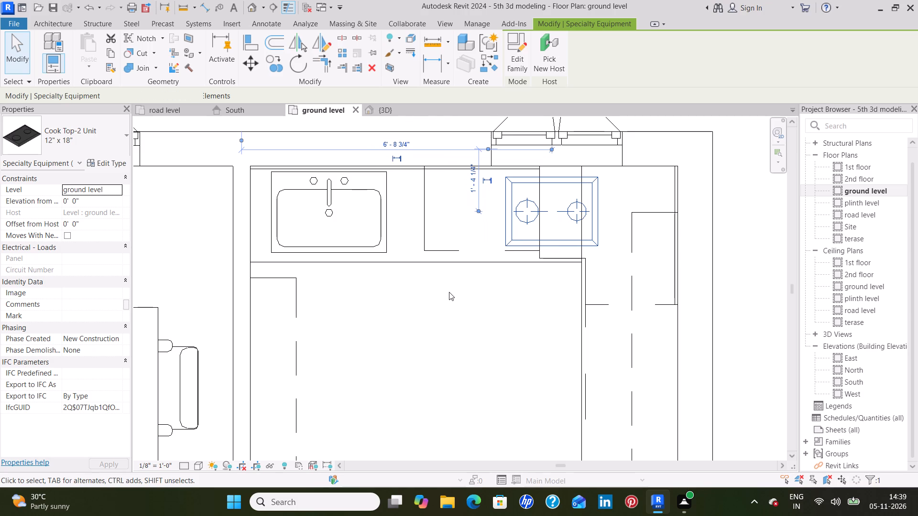
key(Down)
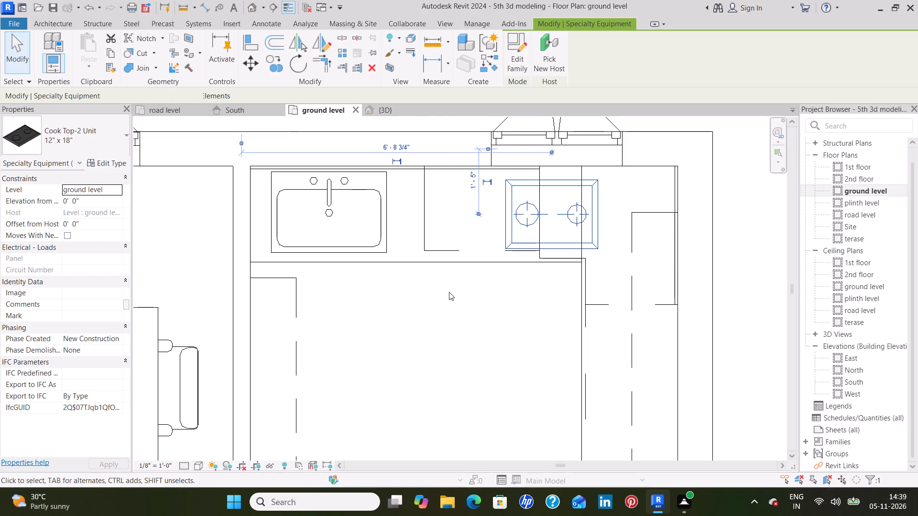
click(520, 377)
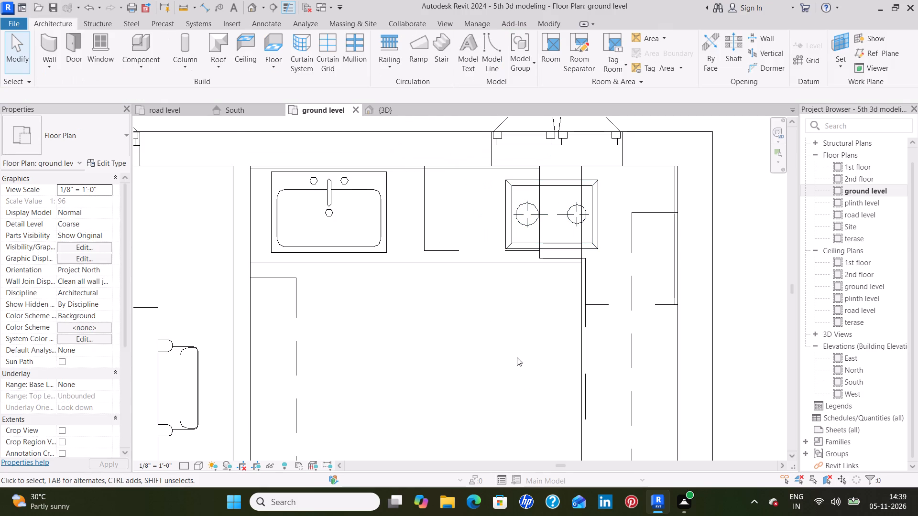
Load the Dryer family from the library's Domestic folder for component placement.
scroll(516, 355, down, 4)
middle_drag(492, 361, 490, 293)
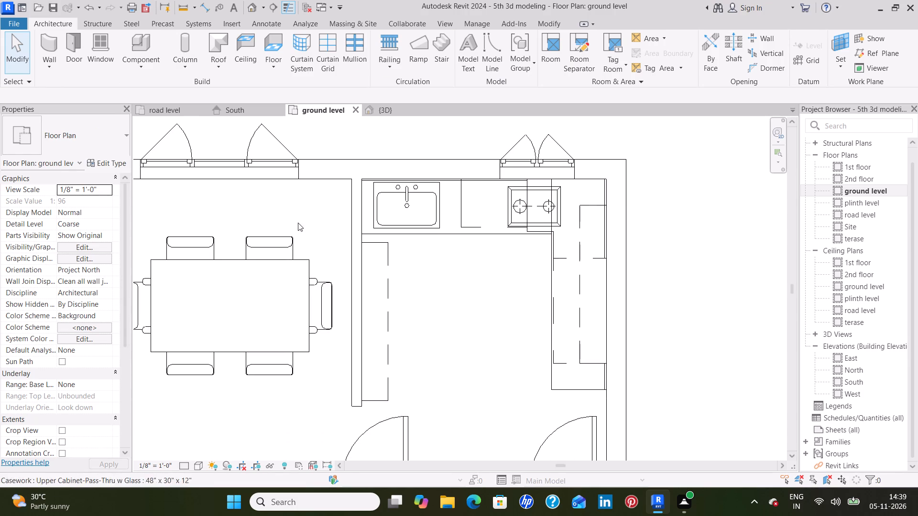
click(136, 40)
click(519, 60)
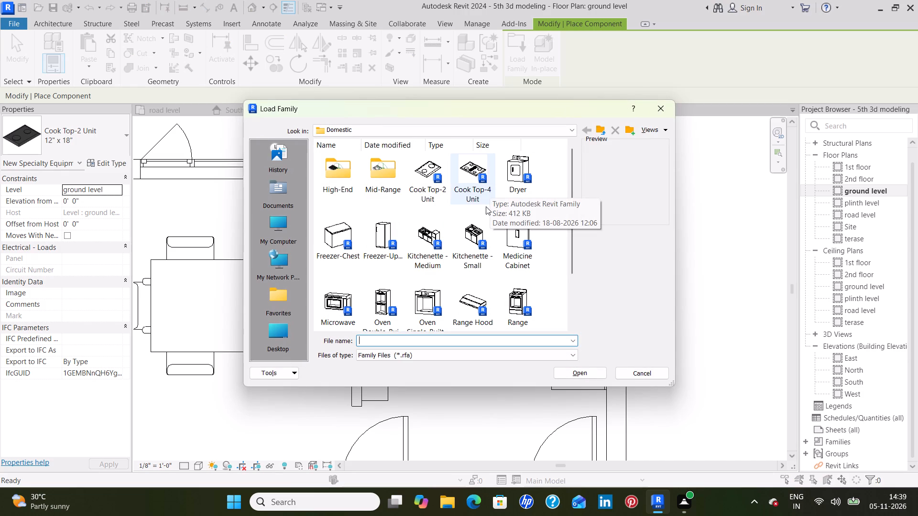
click(515, 174)
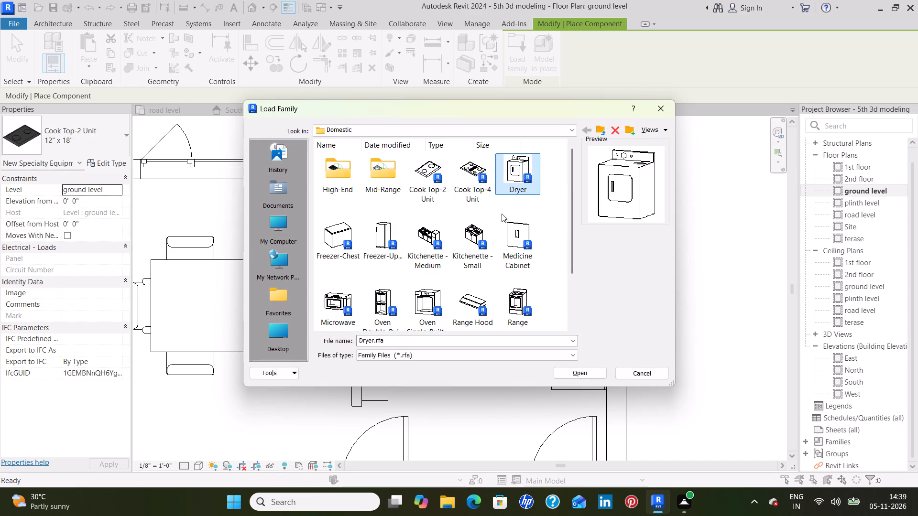
click(588, 376)
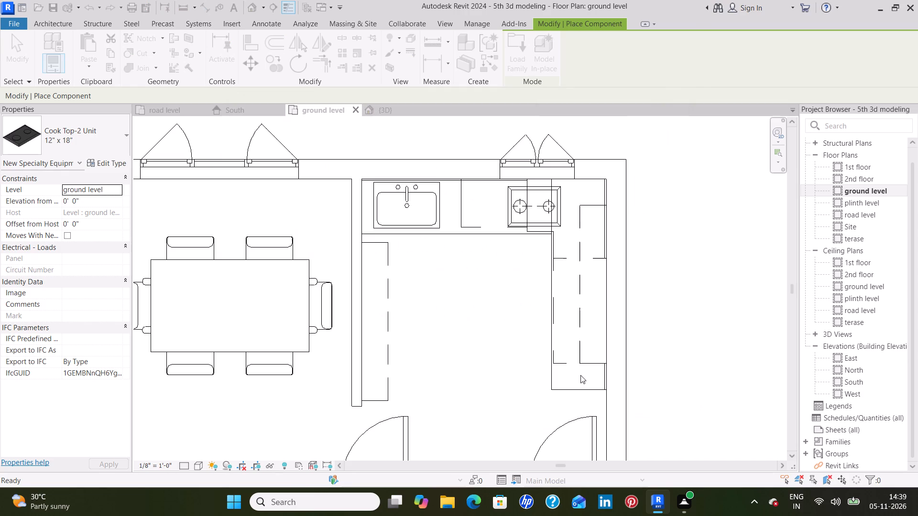
Choose the 27" x 25" x 35" dryer type for placement and set its Depth to 1' 1".
middle_drag(499, 374, 471, 183)
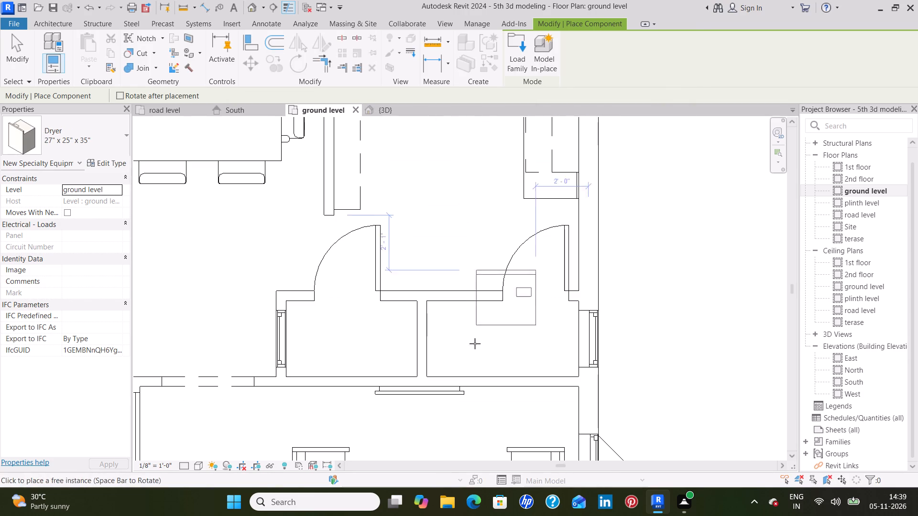
key(space)
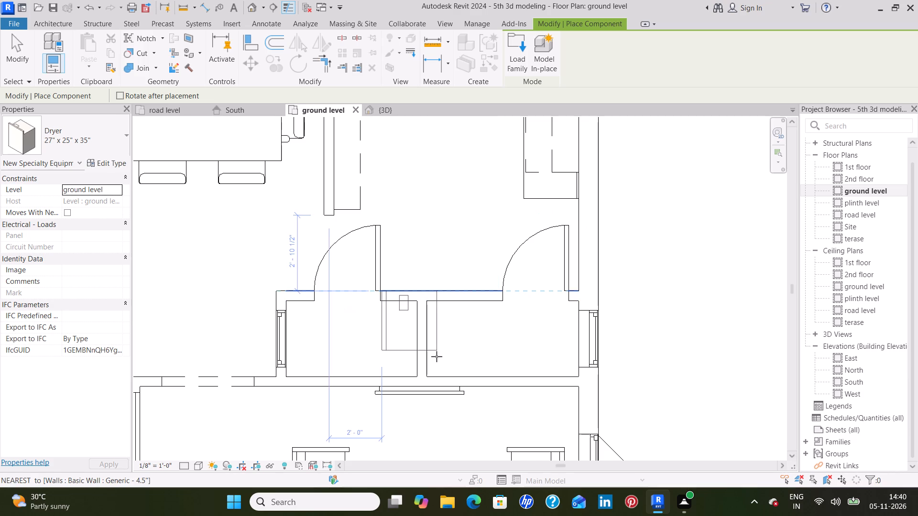
key(space)
key(space)
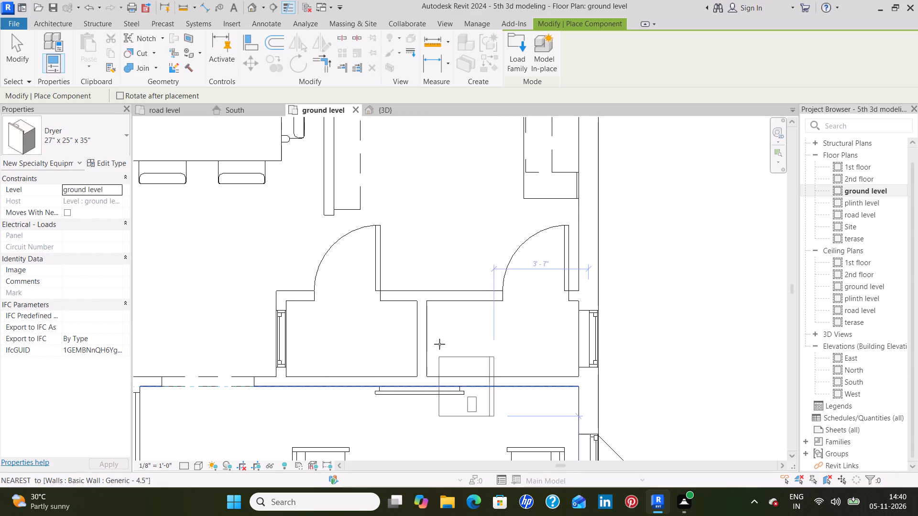
scroll(432, 308, up, 2)
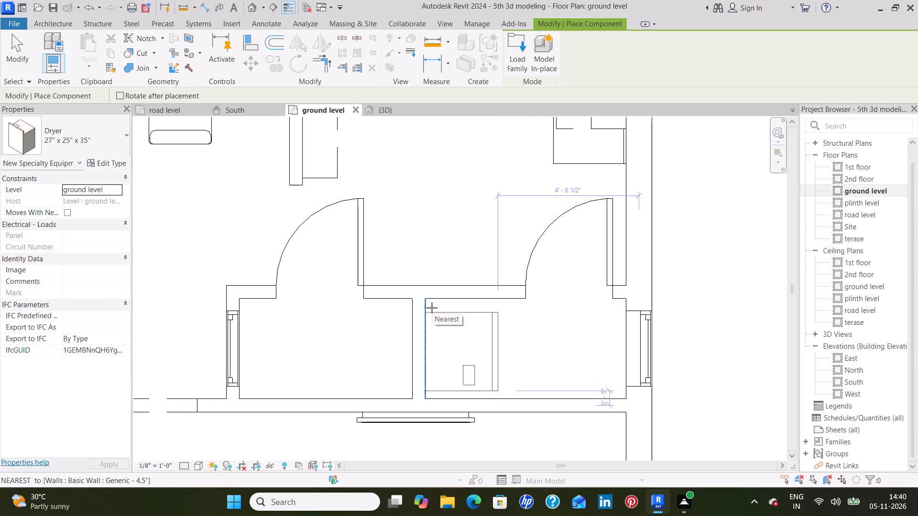
click(100, 138)
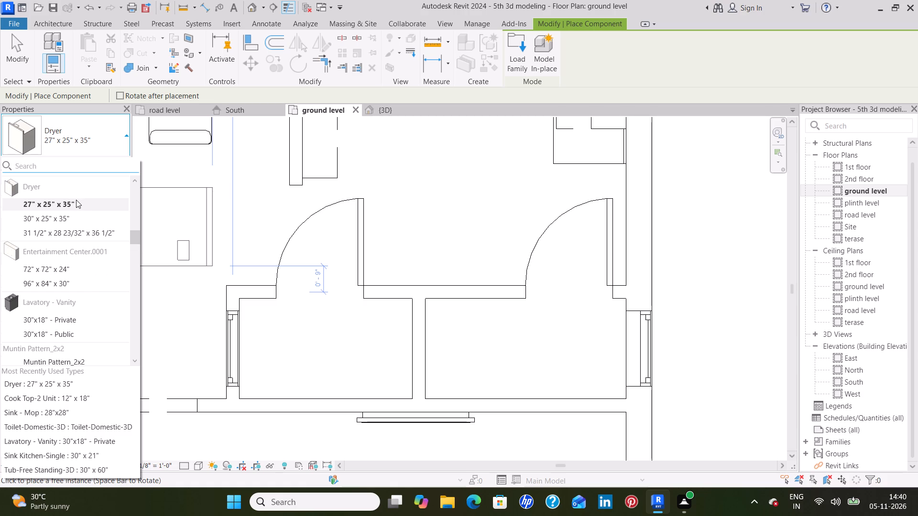
click(76, 200)
click(98, 160)
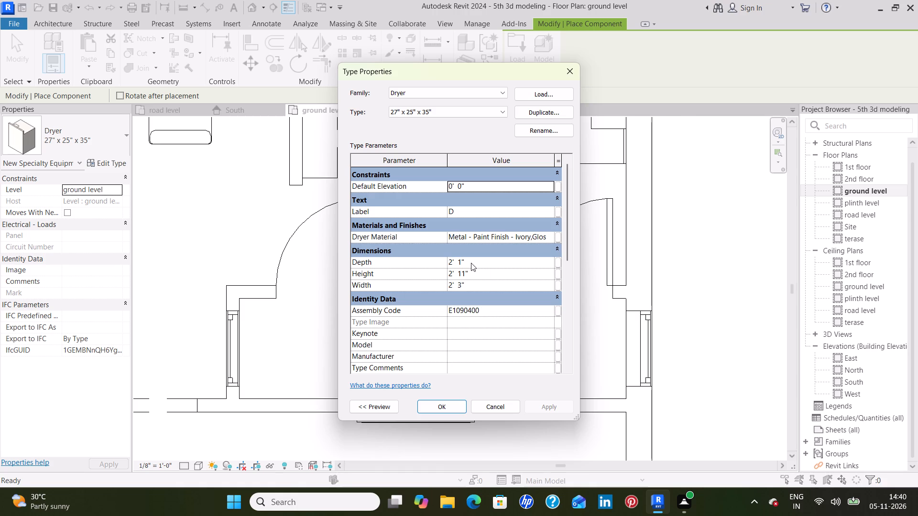
click(471, 263)
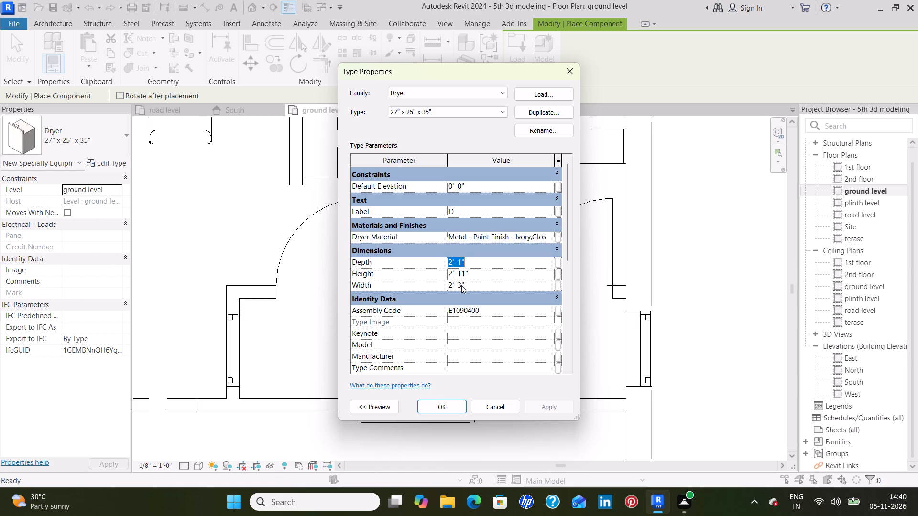
key(BackSpace)
text(1'1")
key(Return)
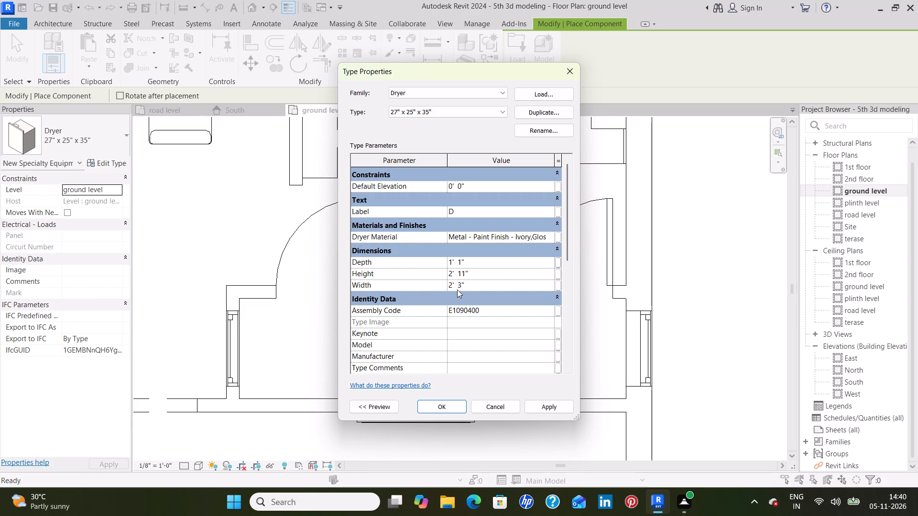
Set the dryer type's Width to 1' 1 1/2" and apply the type changes.
click(469, 286)
key(BackSpace)
key(BackSpace)
key(BackSpace)
key(BackSpace)
key(BackSpace)
key(BackSpace)
text(1')
text(1.5)
key(shift+quotedbl)
click(545, 404)
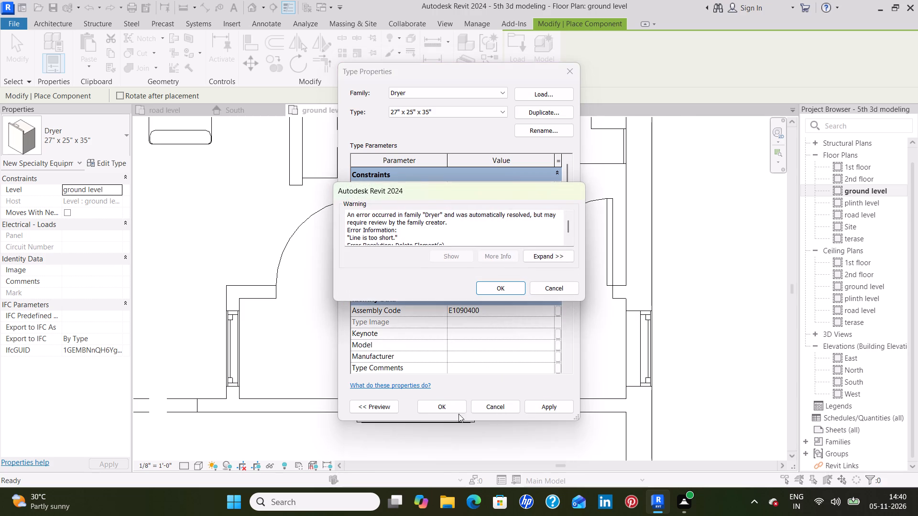
click(506, 286)
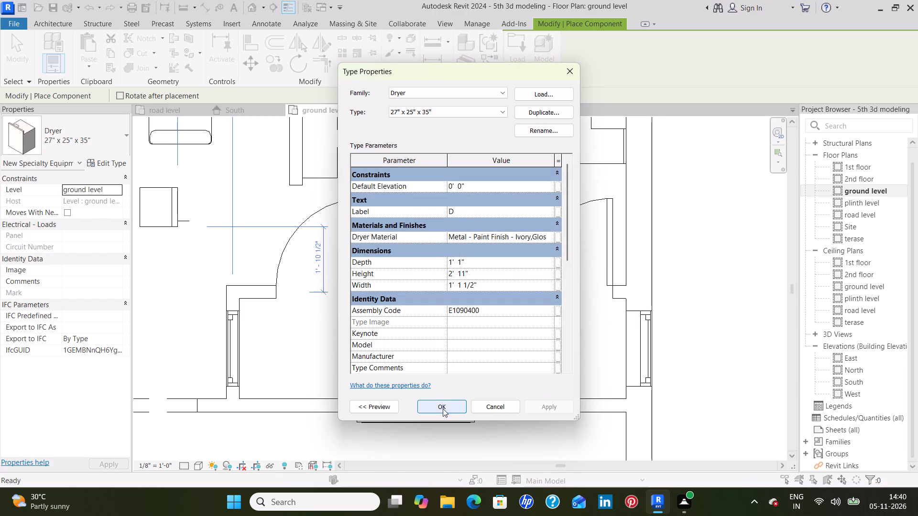
click(443, 408)
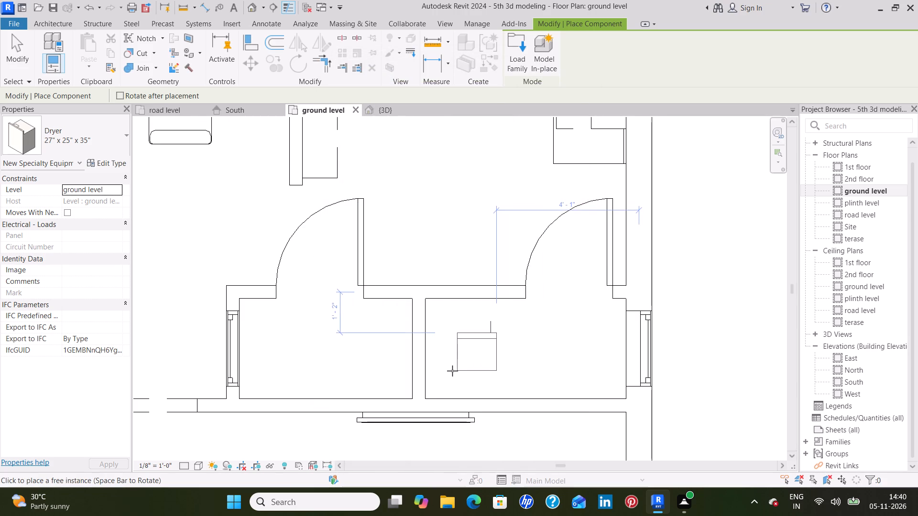
Place one rotated dryer in the small room below the kitchen, near the partition wall, about 4'-9" from the exterior wall.
key(space)
key(space)
key(space)
key(space)
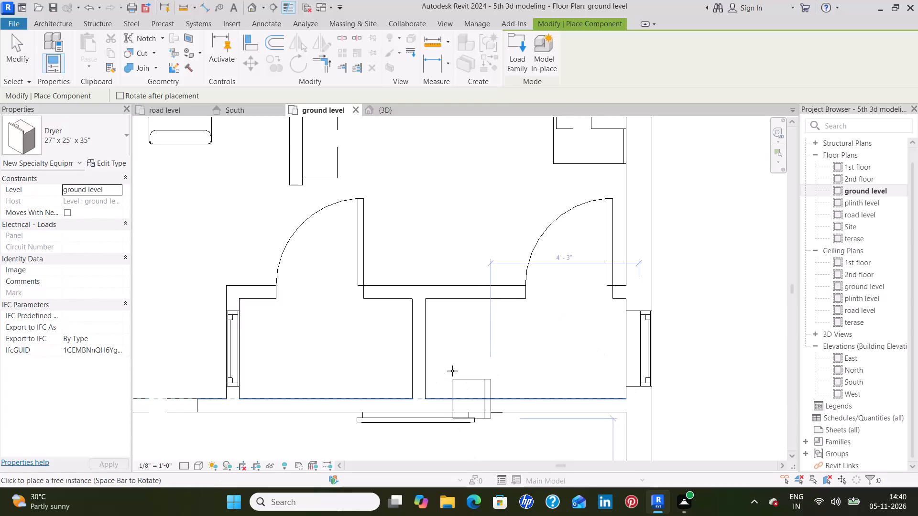
click(435, 349)
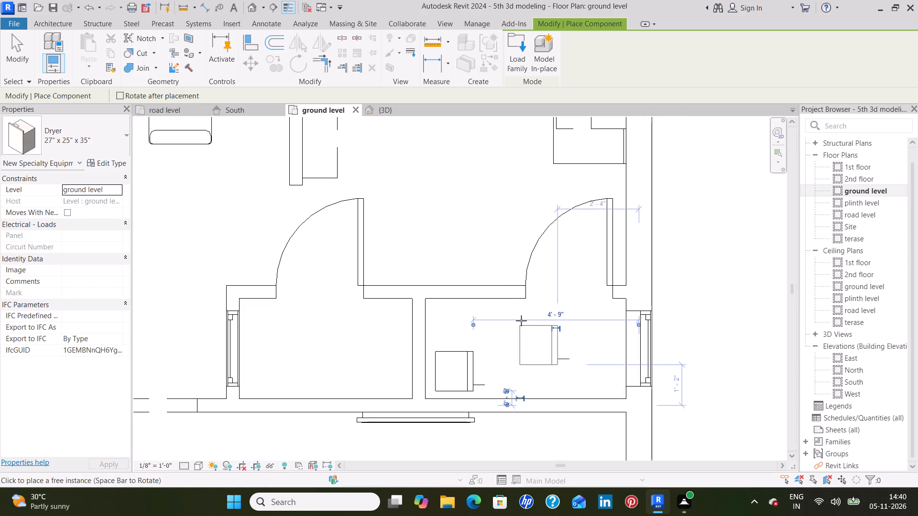
key(Escape)
key(Escape)
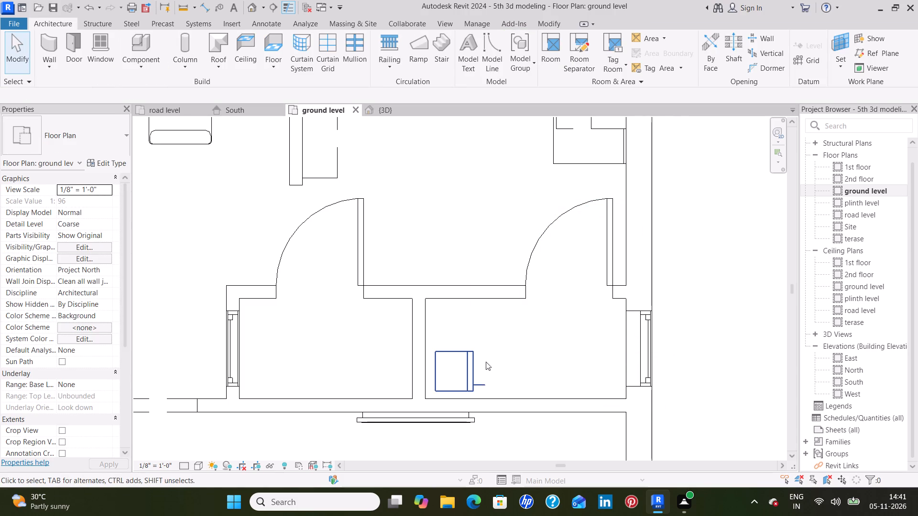
Examine the placed dryer up close in the ground level plan and the 3D view, checking which pieces near the partition belong to it.
click(481, 385)
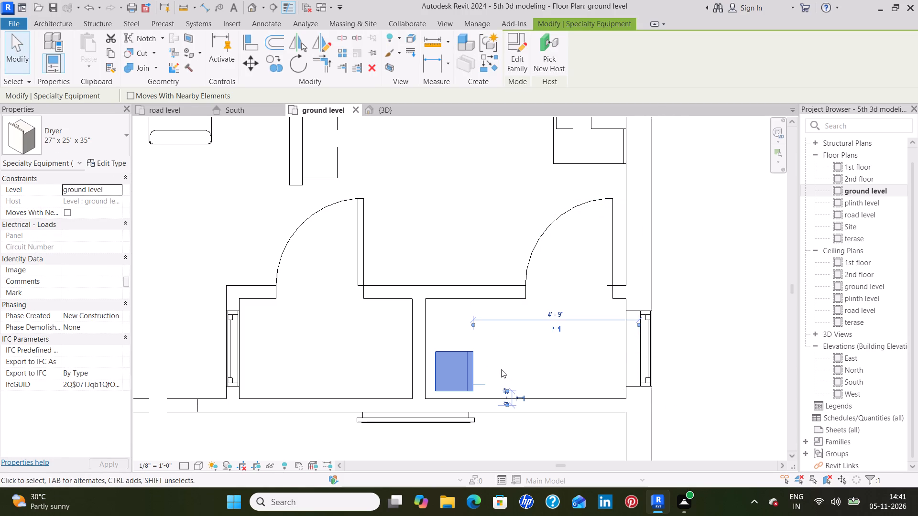
scroll(488, 374, up, 5)
scroll(527, 349, down, 4)
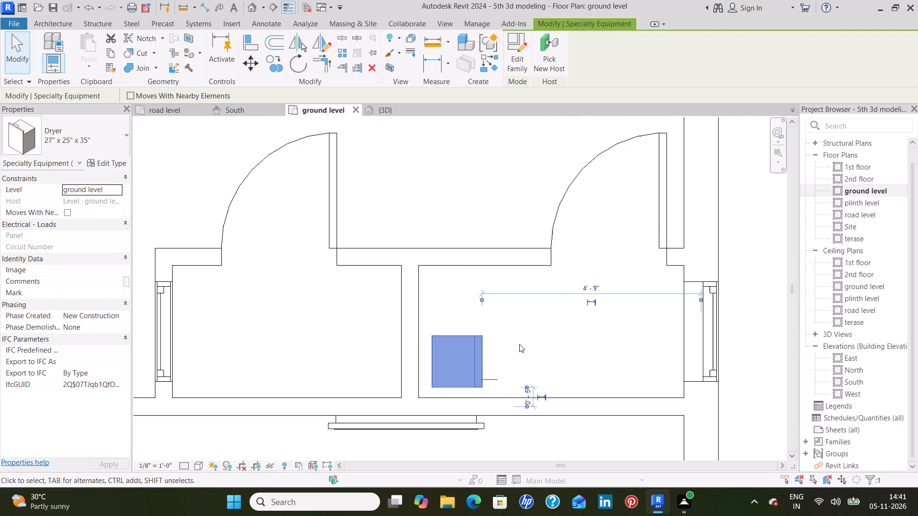
scroll(511, 332, down, 2)
drag(393, 118, 394, 113)
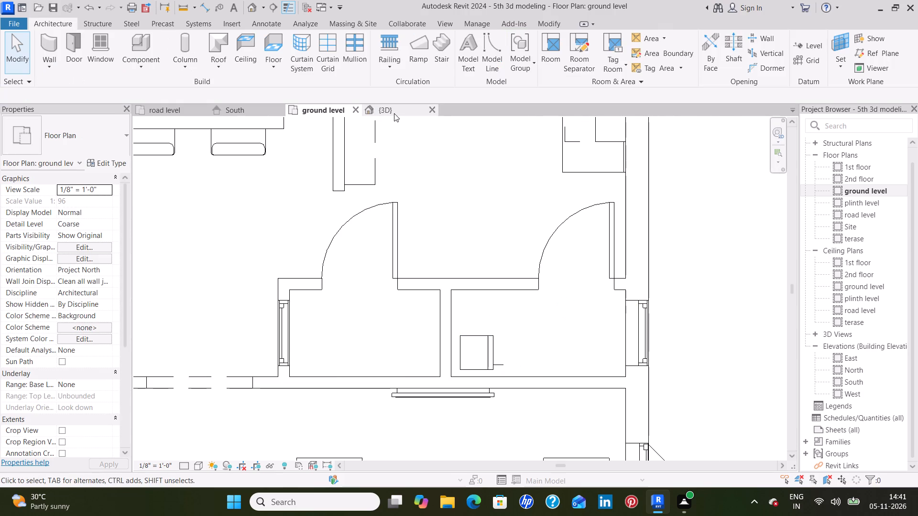
click(399, 112)
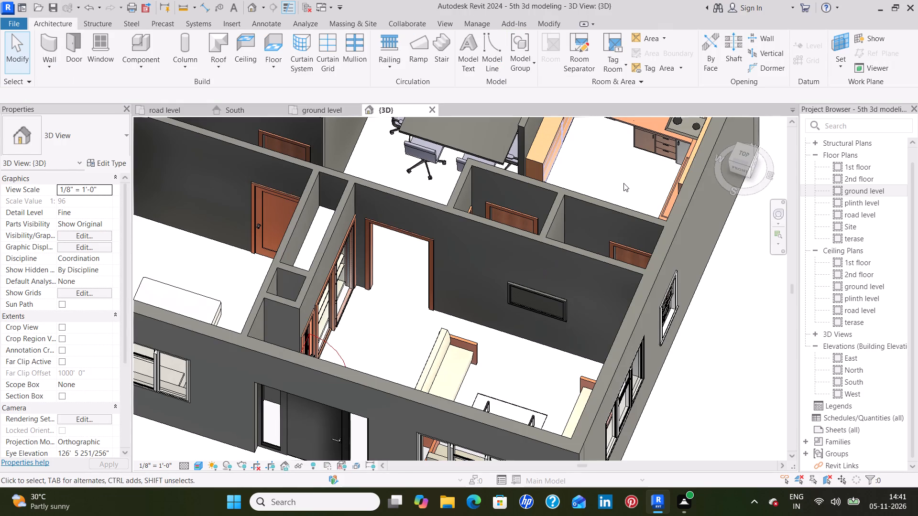
shift+middle_drag(623, 183, 588, 246)
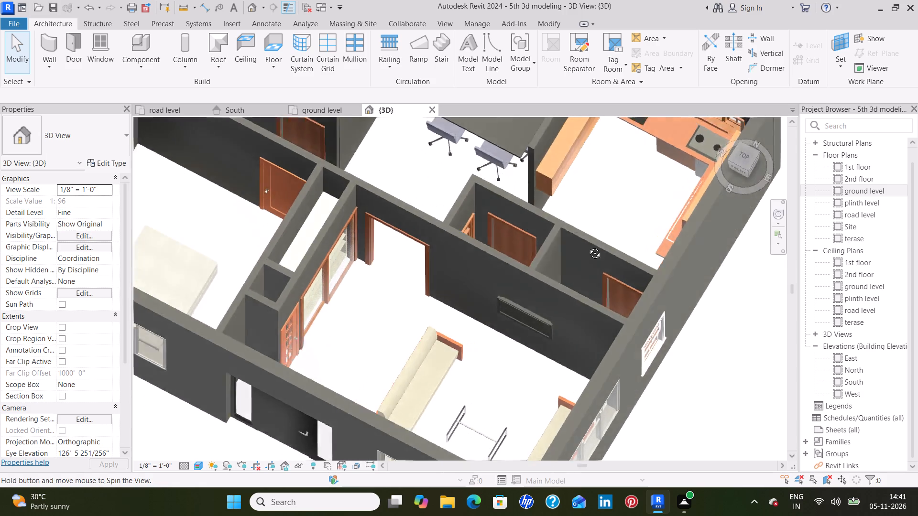
shift+middle_drag(588, 246, 550, 300)
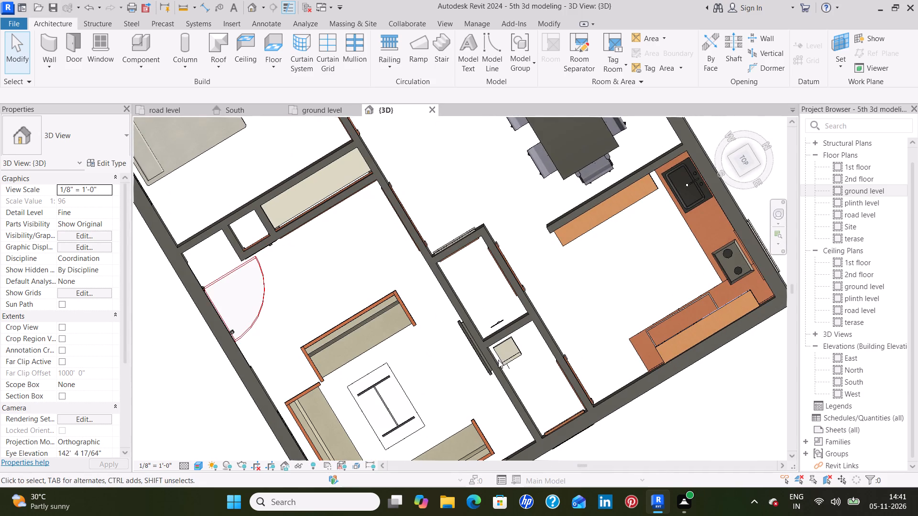
scroll(510, 362, up, 13)
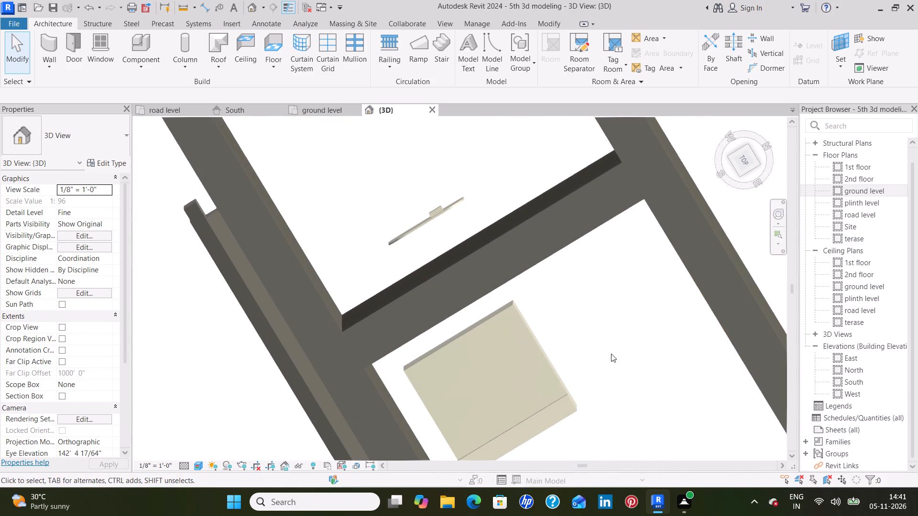
click(438, 210)
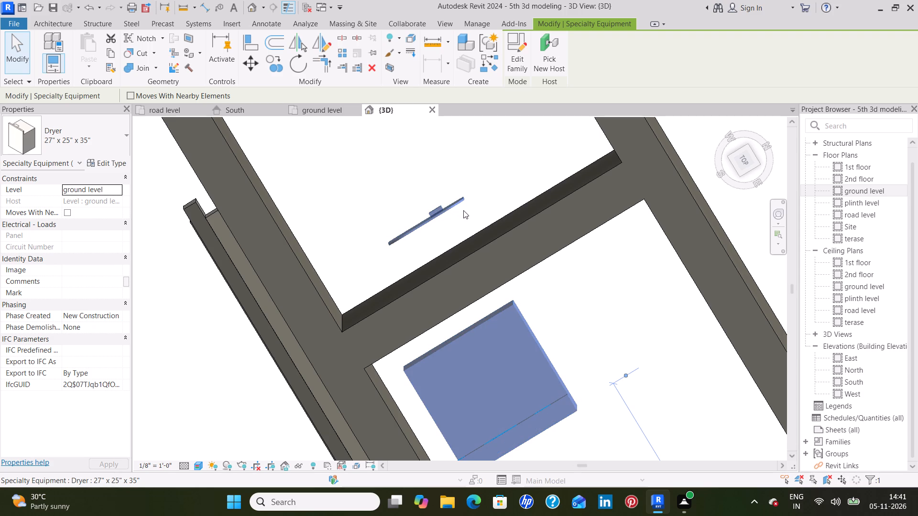
Delete the placed dryer from the small room below the kitchen.
key(Delete)
scroll(459, 212, down, 5)
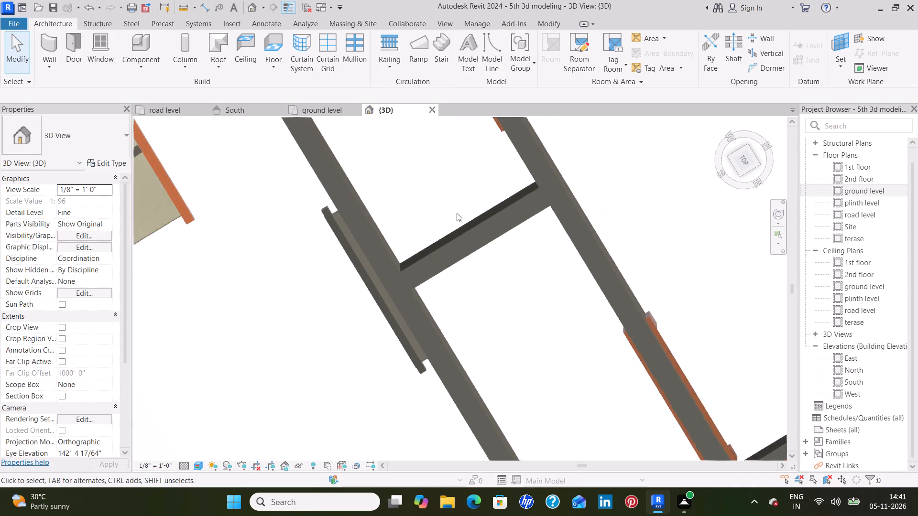
scroll(457, 213, down, 2)
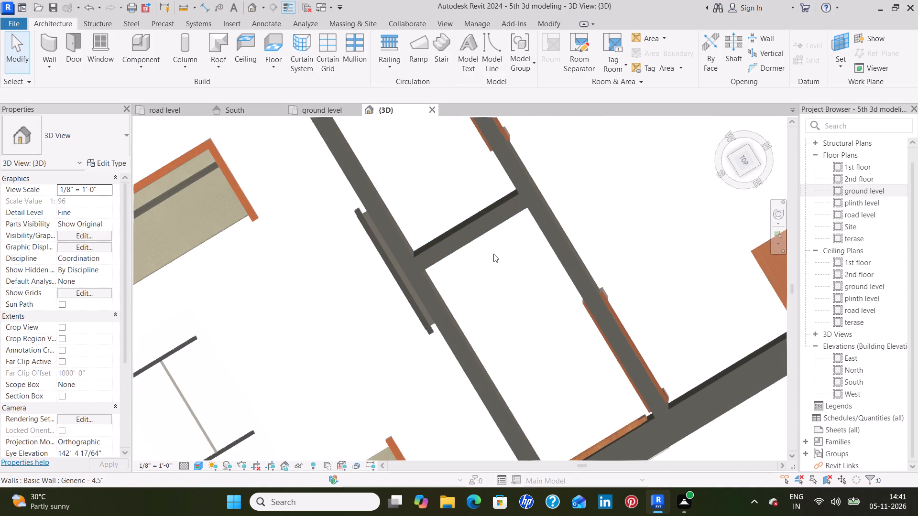
middle_drag(493, 254, 522, 215)
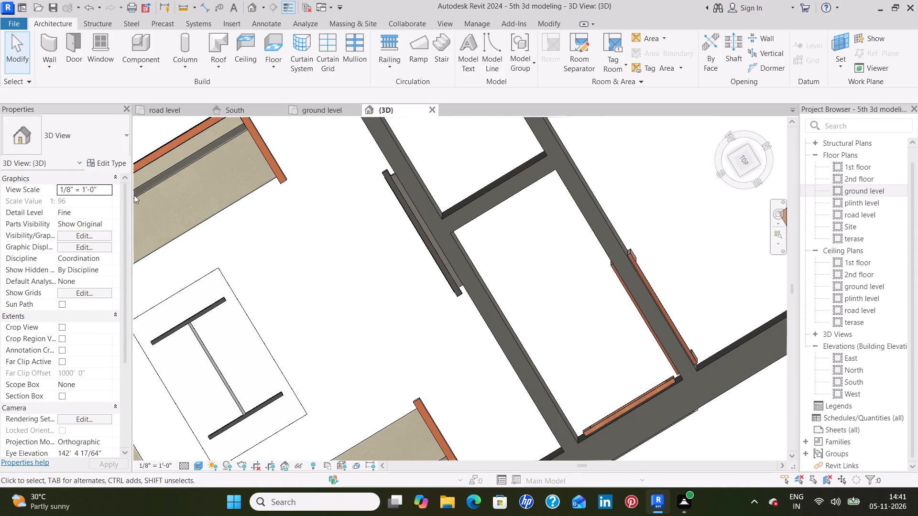
In the ground level plan, load the Washer family from the Domestic library folder for component placement.
click(332, 109)
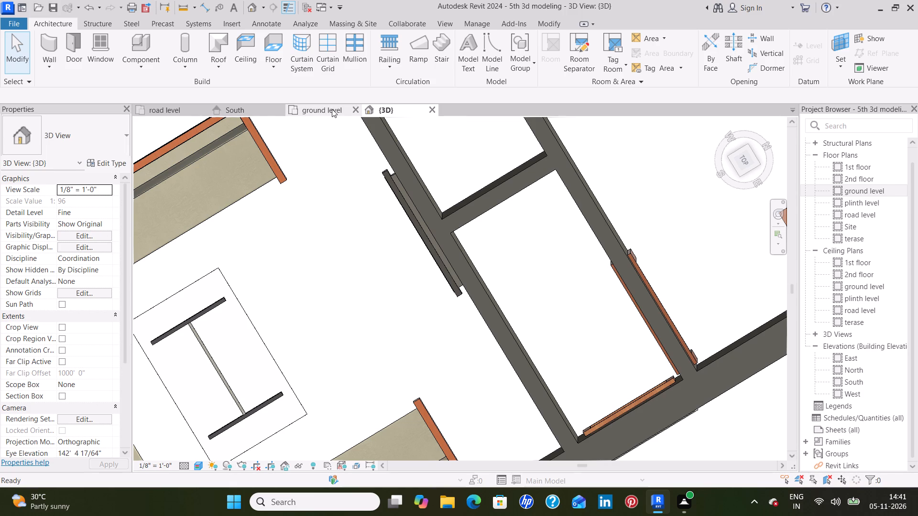
middle_drag(504, 311, 462, 287)
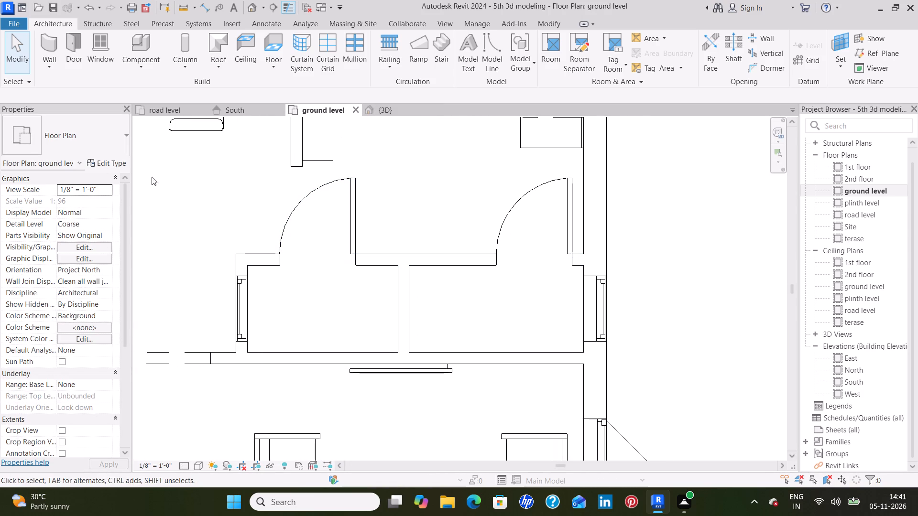
click(146, 44)
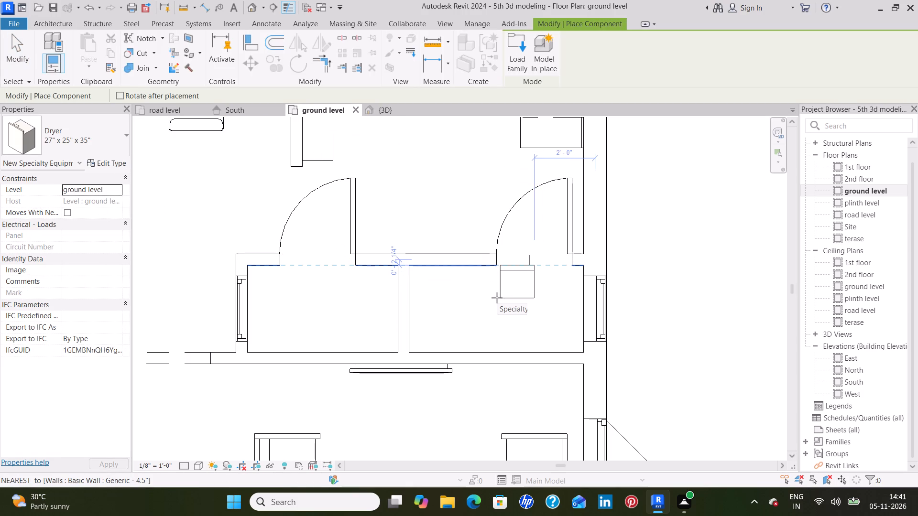
key(Escape)
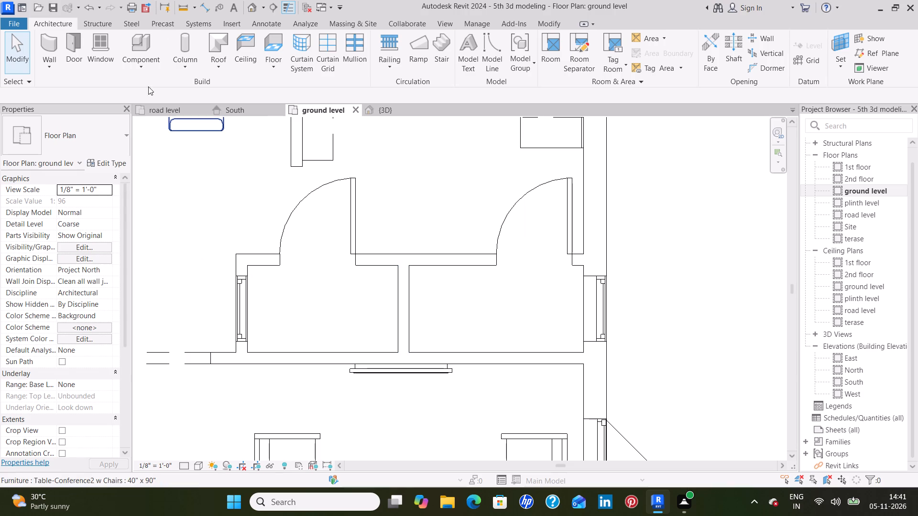
click(140, 43)
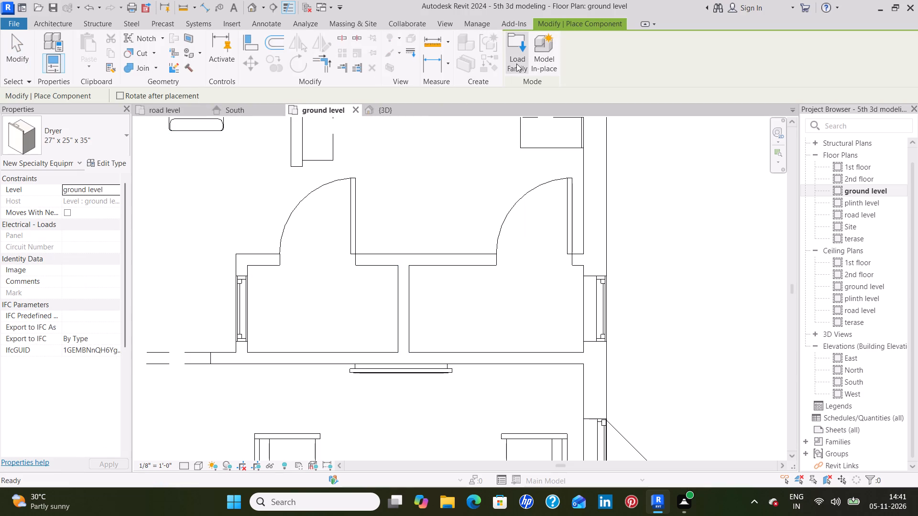
click(516, 64)
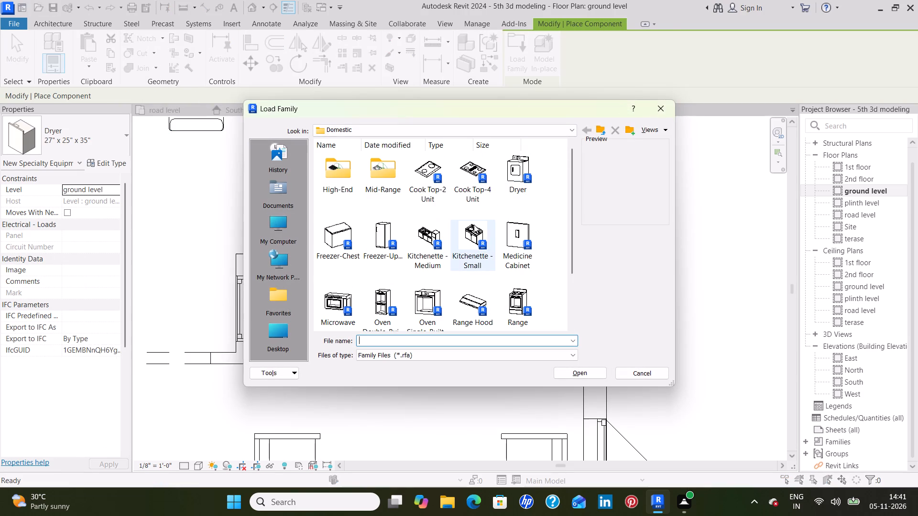
scroll(470, 226, down, 1)
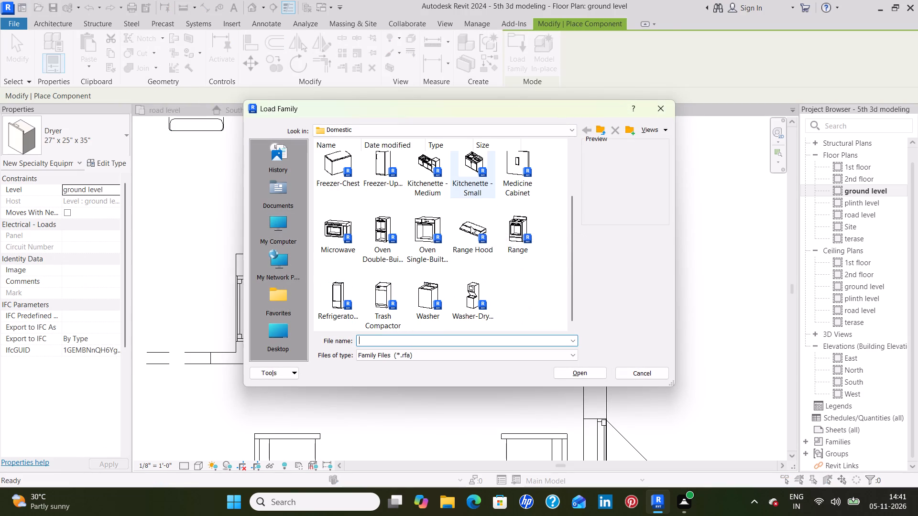
scroll(470, 226, down, 1)
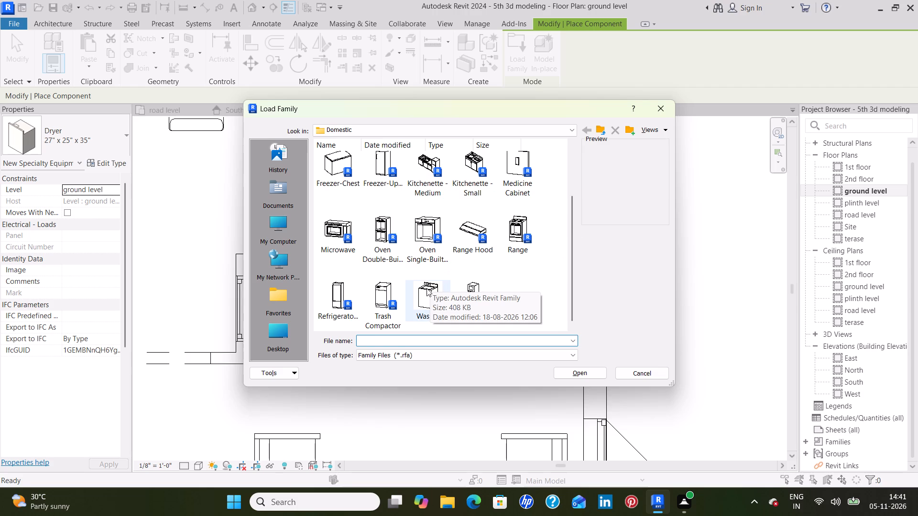
click(426, 288)
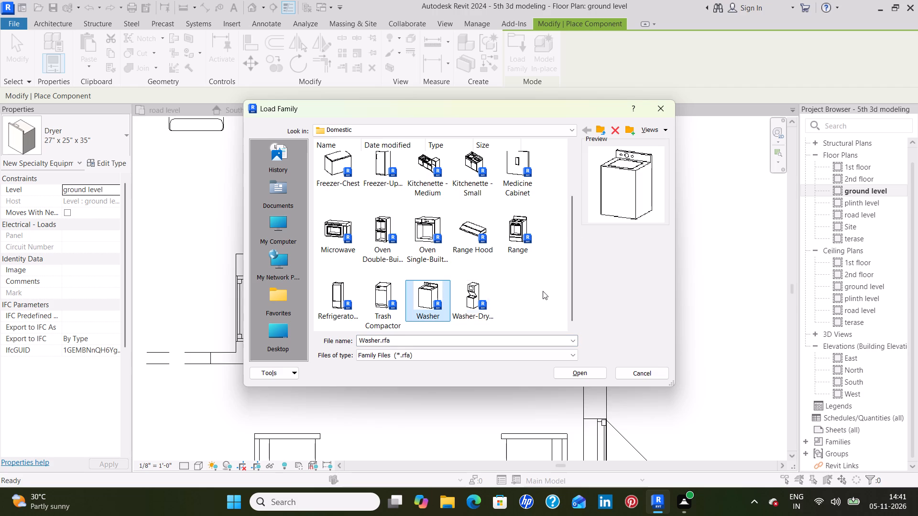
click(581, 368)
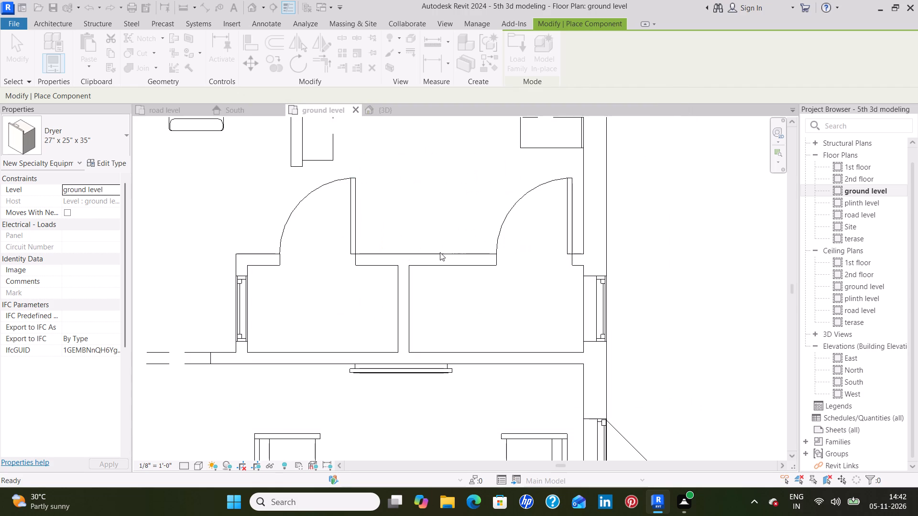
Place a rotated 25" x 25" x 35" washer in the small room beside the partition, about 3'-9" from the exterior wall.
click(102, 136)
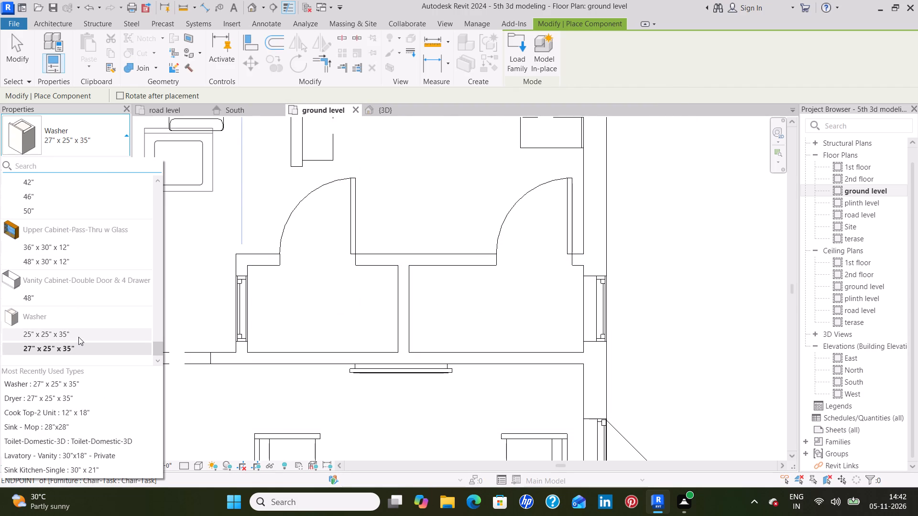
click(65, 333)
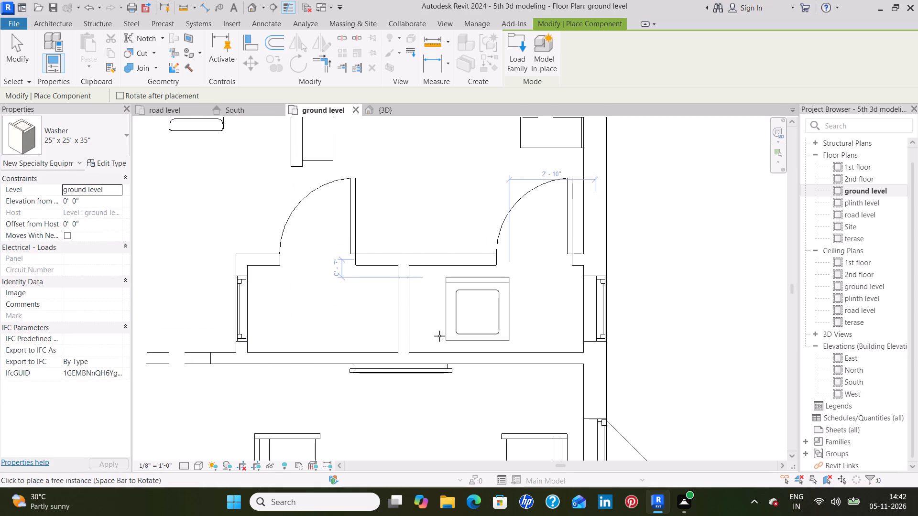
key(space)
key(space)
key(space)
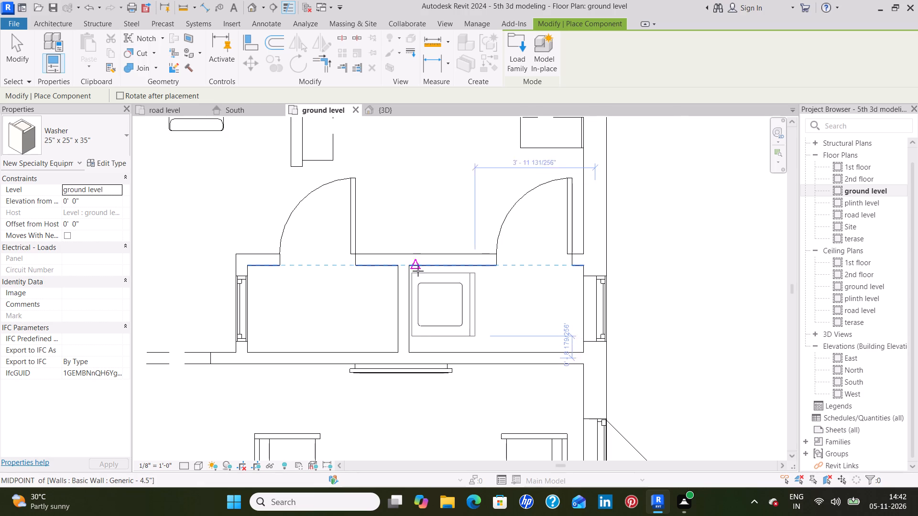
scroll(416, 272, up, 4)
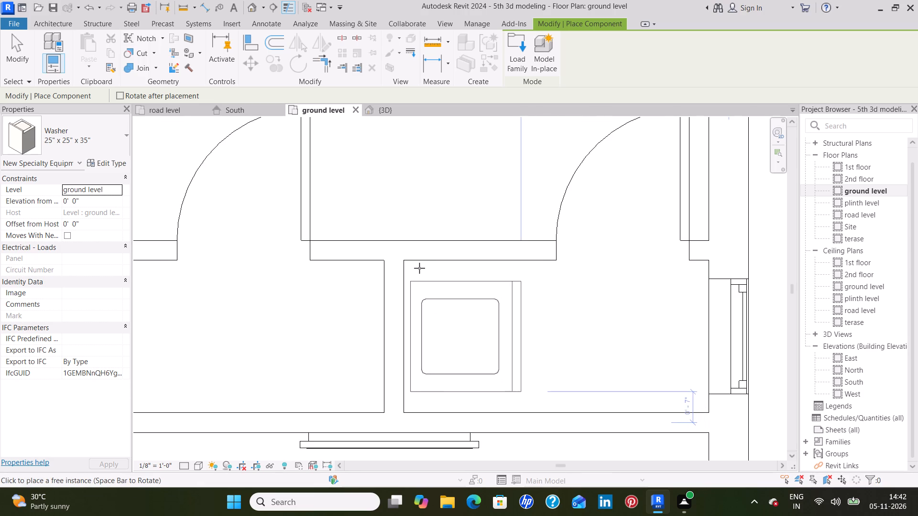
click(424, 264)
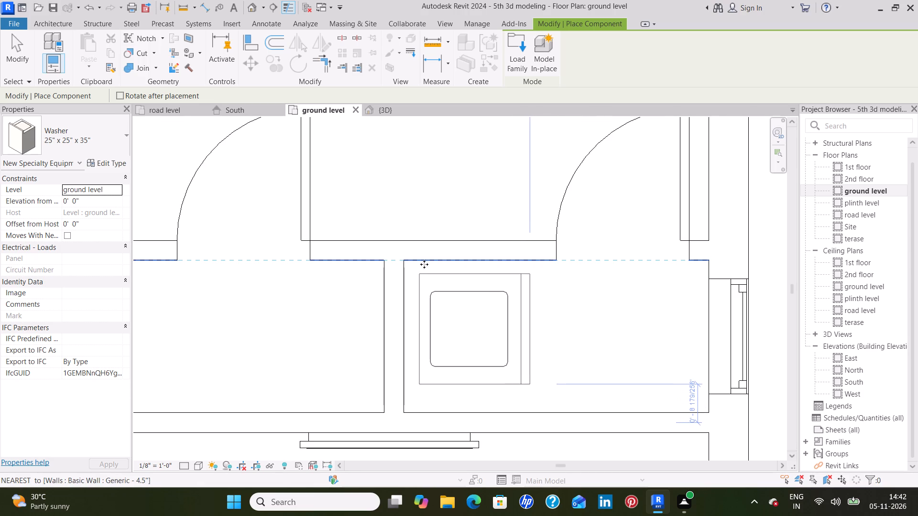
key(Escape)
key(Escape)
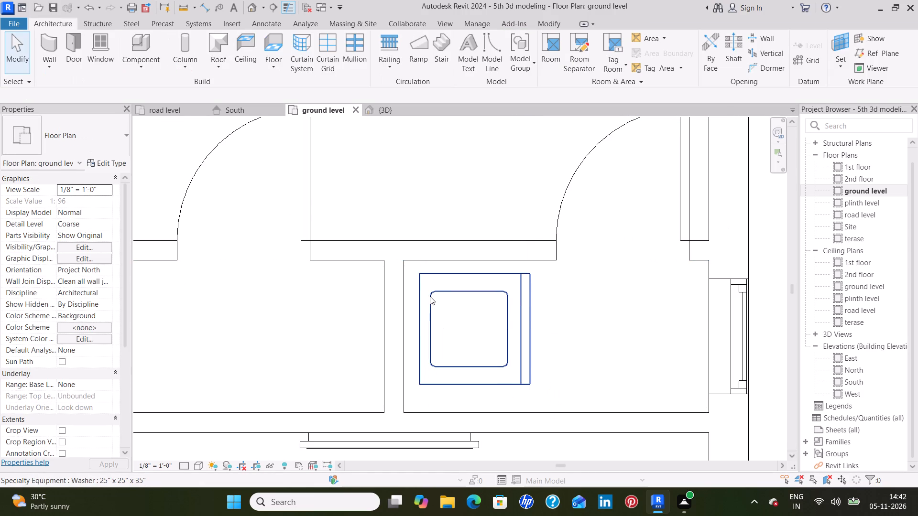
Nudge the washer closer to the partition, 3'-10 1/2" from the exterior wall, and slightly away from the door-side wall.
click(430, 296)
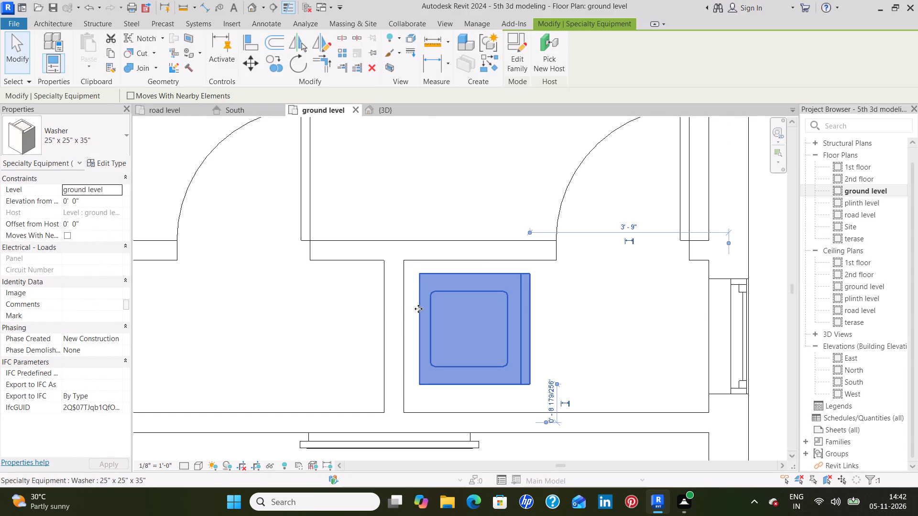
key(Left)
key(Left)
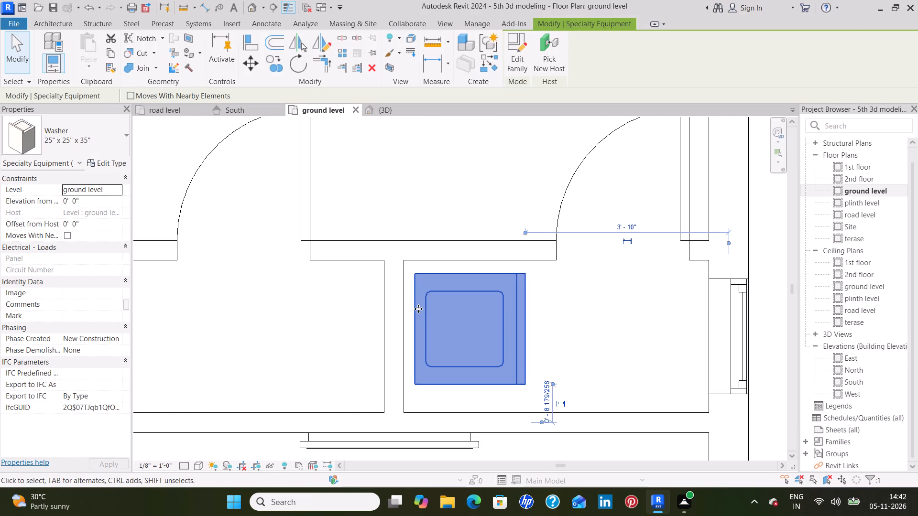
key(Down)
key(Down)
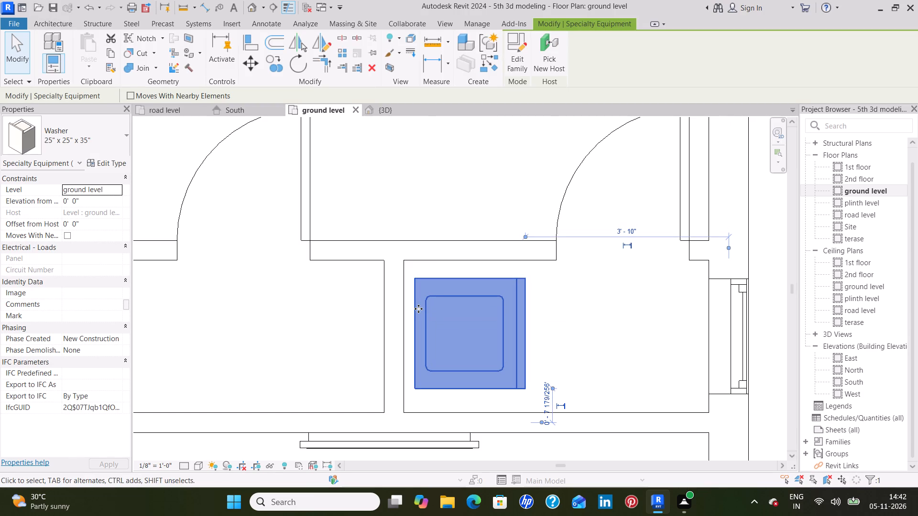
key(Left)
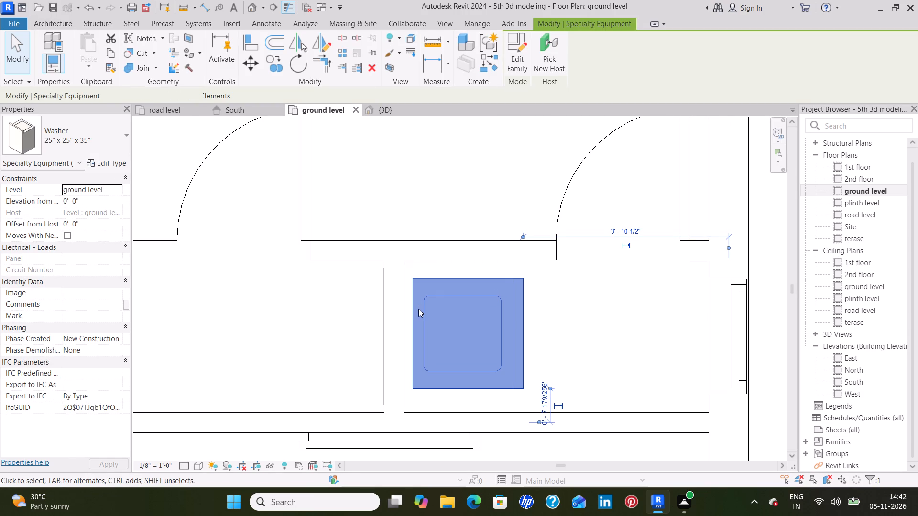
click(568, 298)
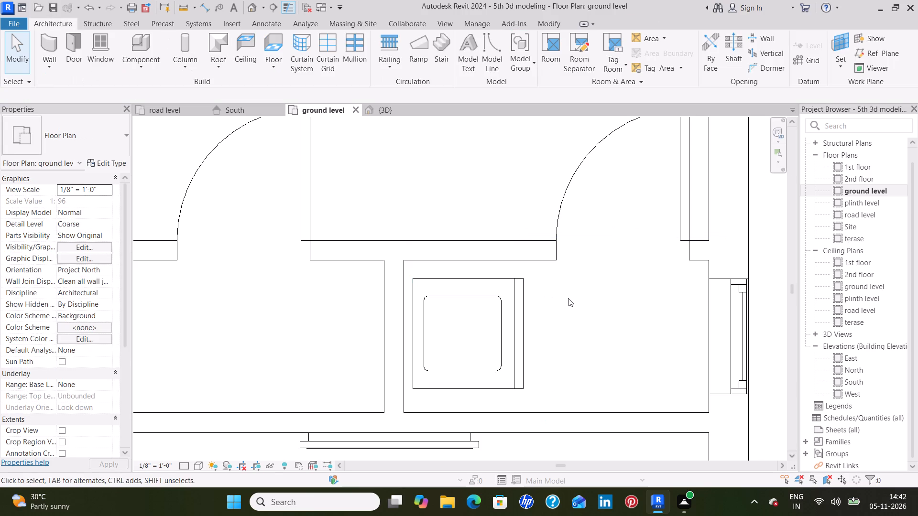
Load the Dryer family from the Domestic library folder, dismissing the save reminder without saving.
scroll(568, 298, down, 4)
middle_drag(594, 306, 547, 316)
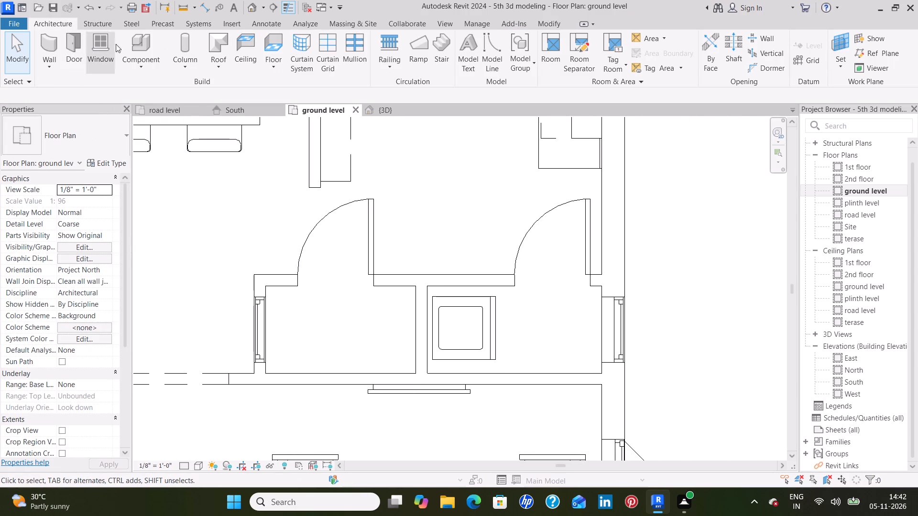
click(132, 42)
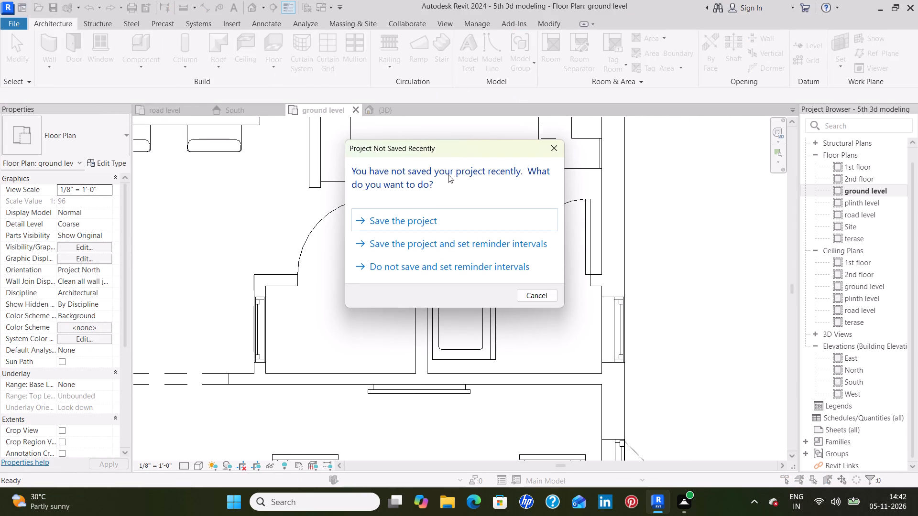
click(559, 152)
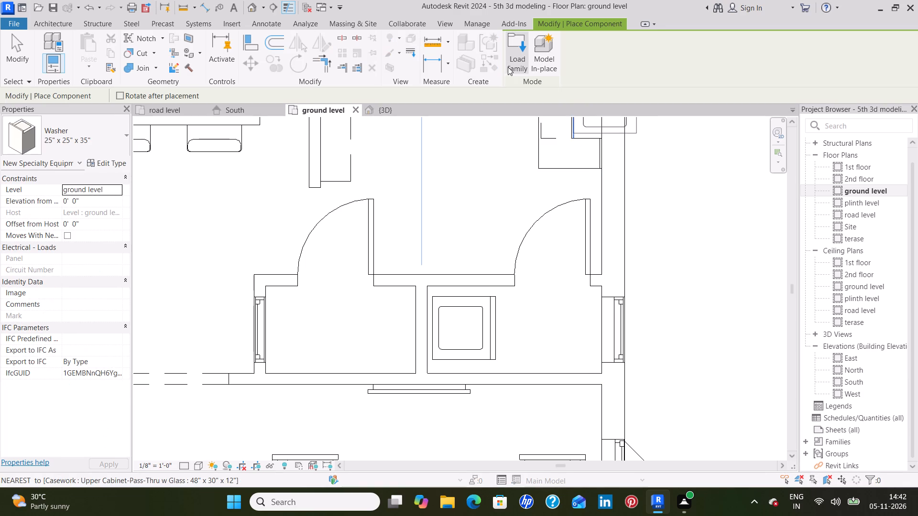
click(514, 63)
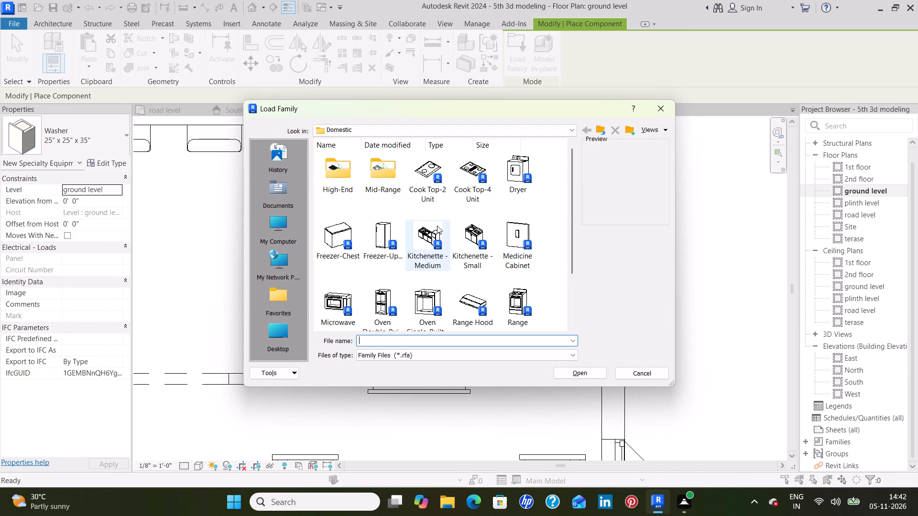
scroll(447, 267, down, 1)
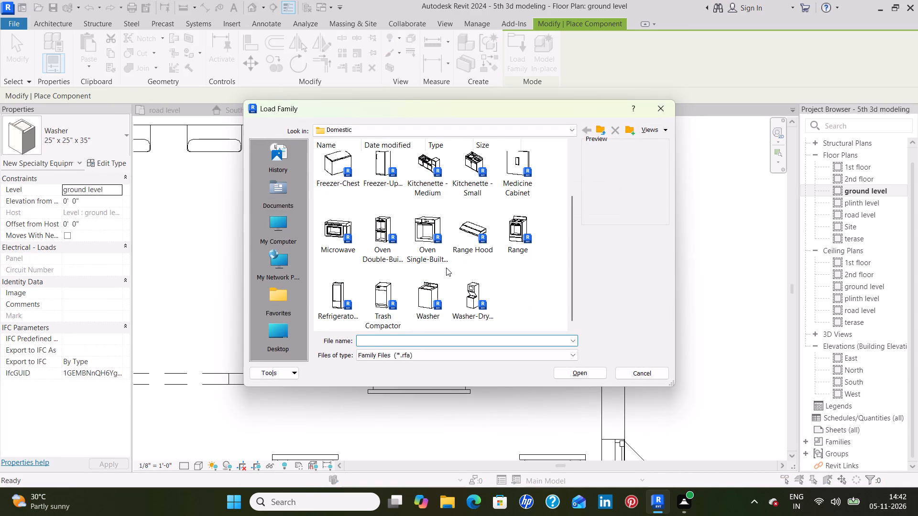
scroll(446, 268, up, 1)
click(514, 180)
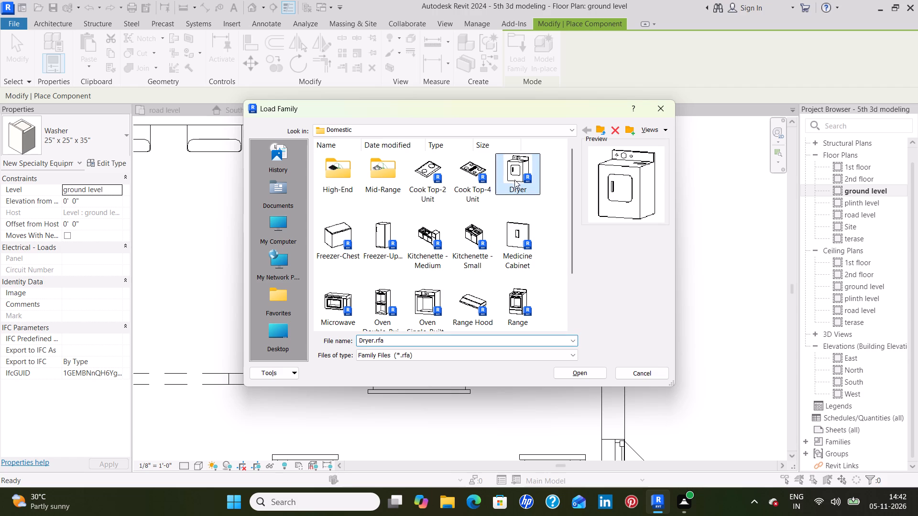
click(575, 376)
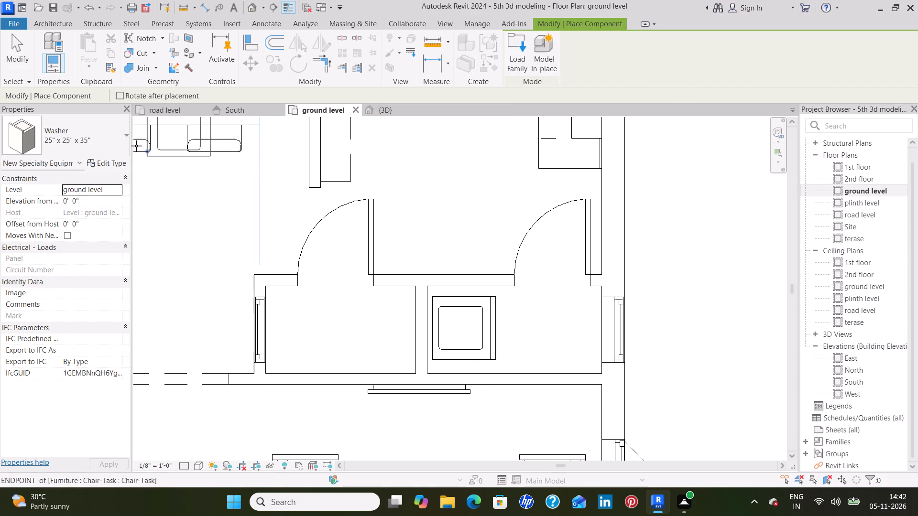
Choose the 27" x 25" x 35" Dryer type for component placement.
click(124, 143)
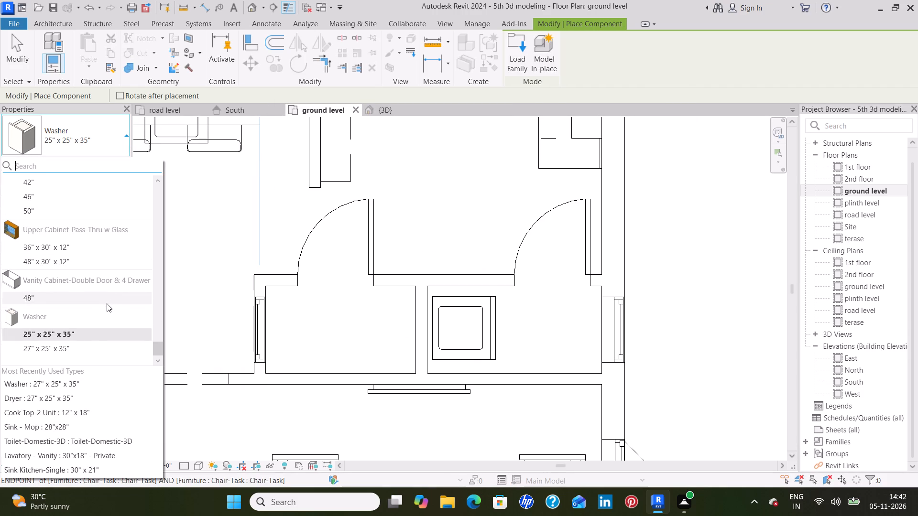
scroll(107, 303, up, 7)
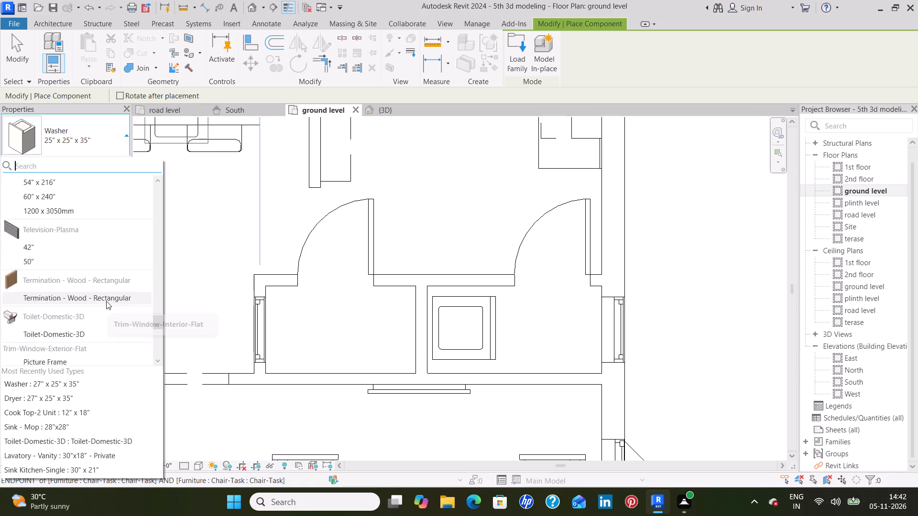
scroll(106, 301, up, 12)
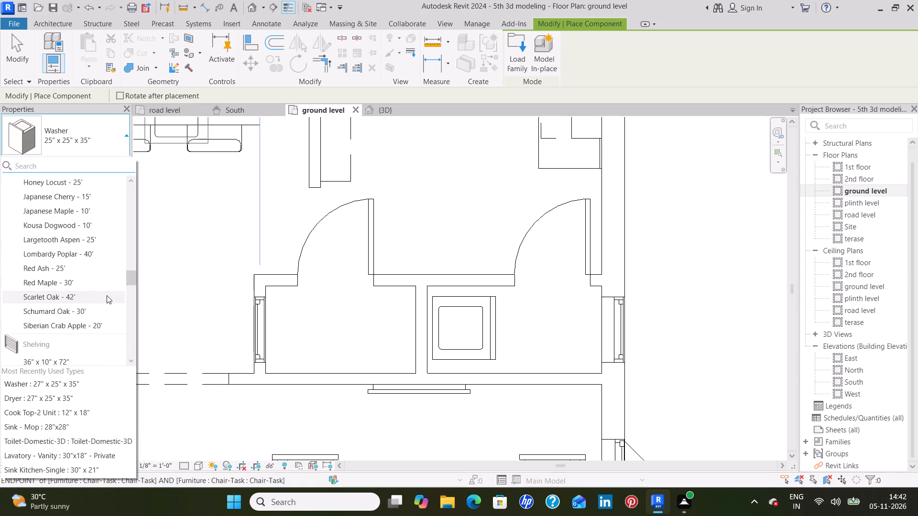
scroll(107, 295, up, 17)
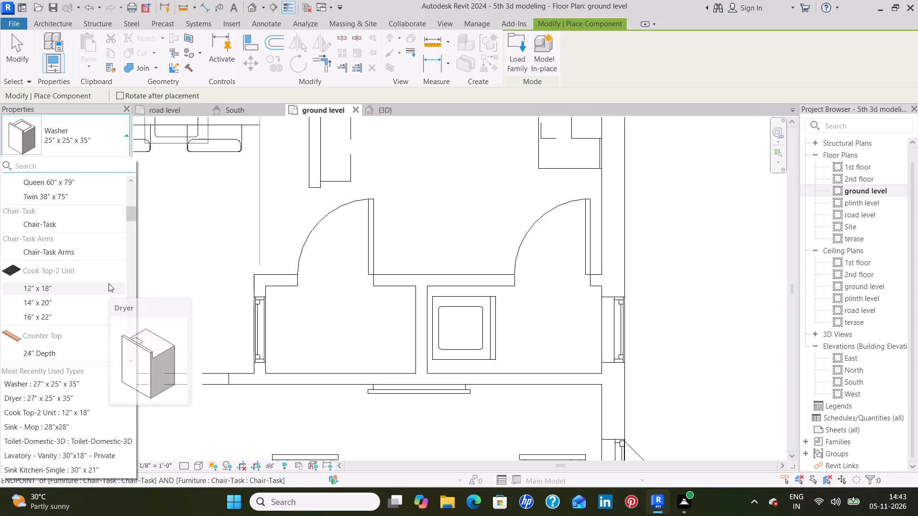
scroll(109, 283, down, 4)
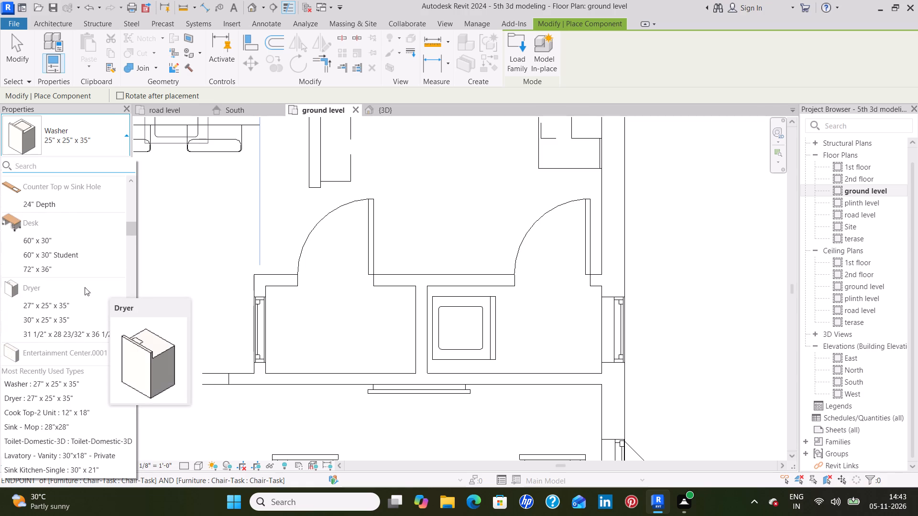
click(61, 301)
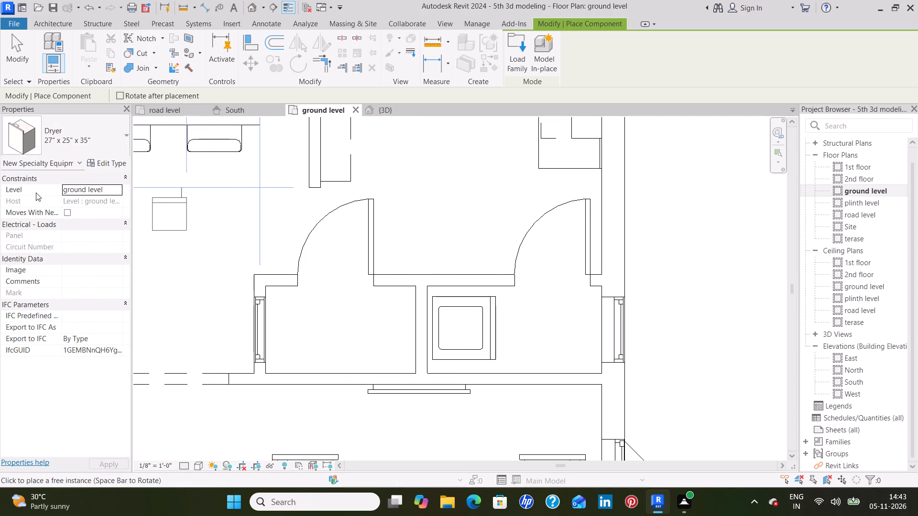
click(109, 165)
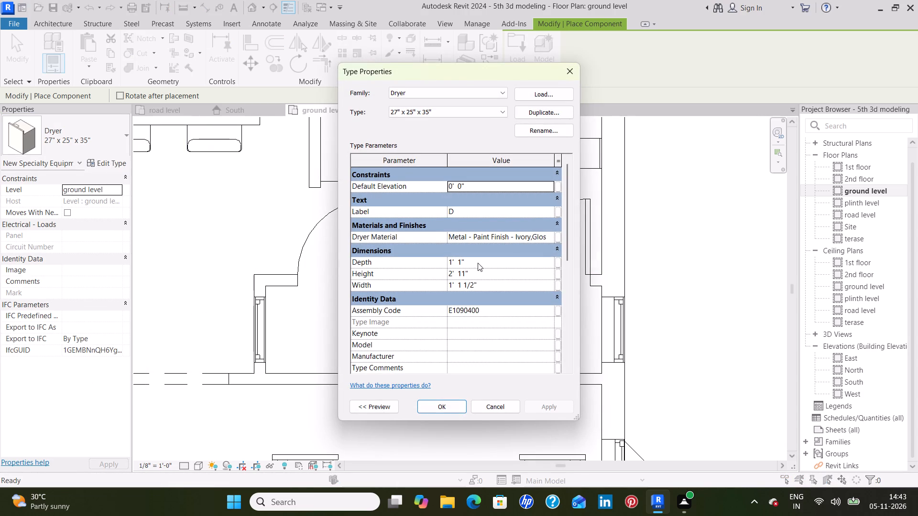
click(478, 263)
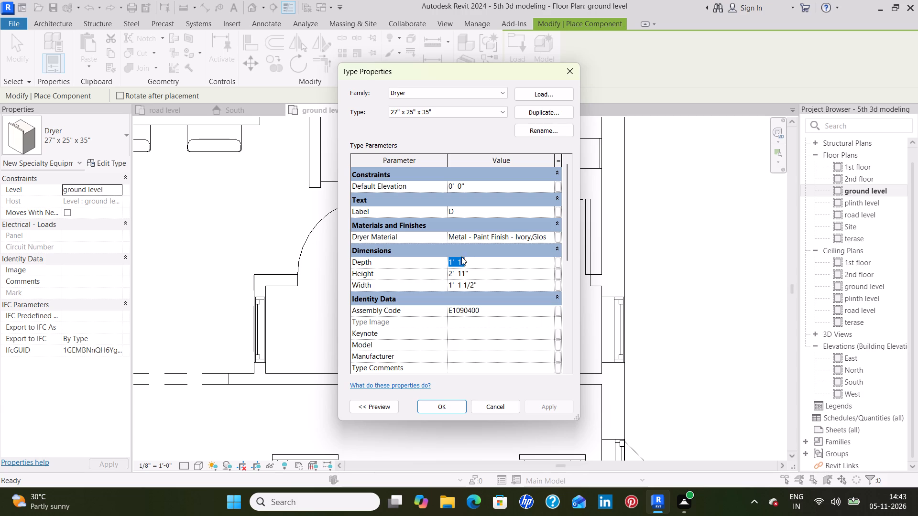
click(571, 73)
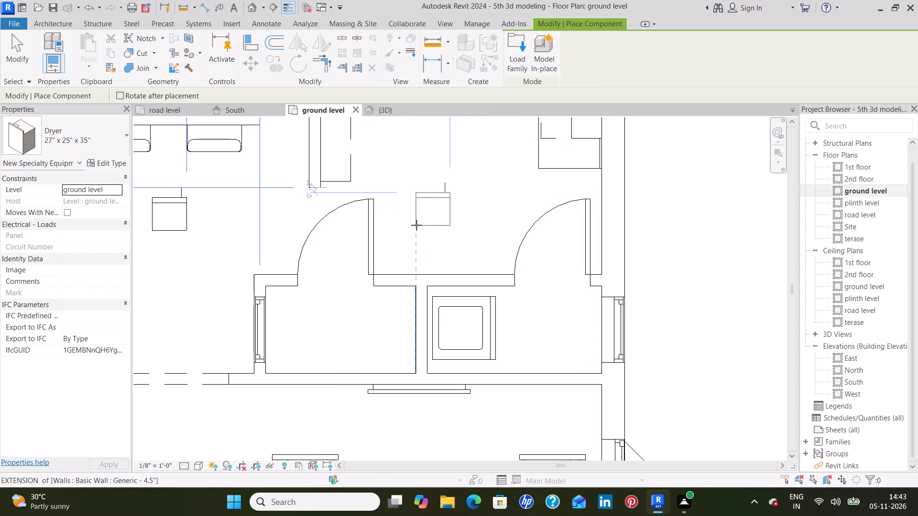
Set the 27" x 25" x 35" dryer type's depth to 2' 1" and width to 2' 3", and apply the changes.
click(113, 164)
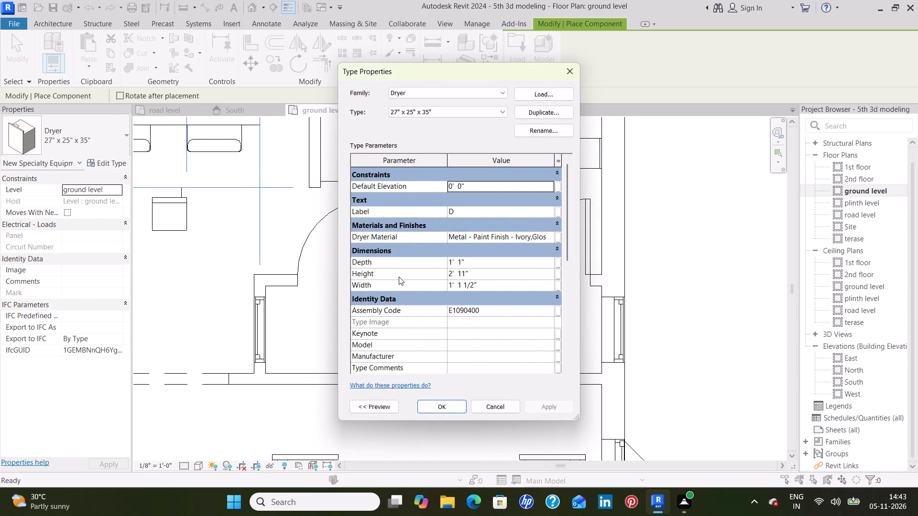
click(457, 258)
key(BackSpace)
key(BackSpace)
key(BackSpace)
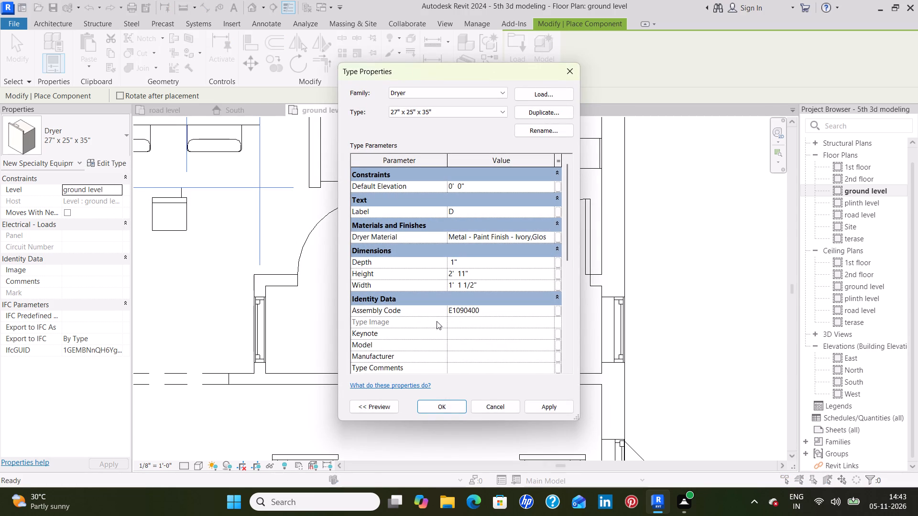
text(2')
click(490, 283)
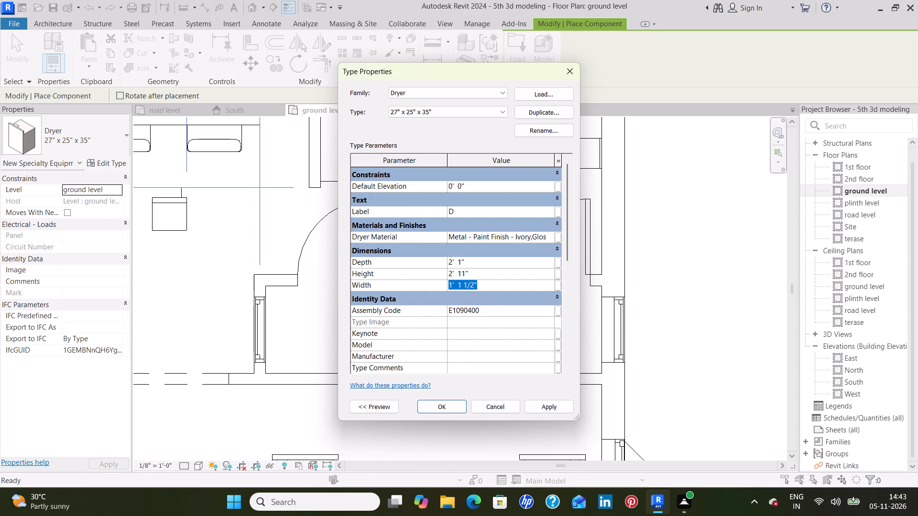
key(BackSpace)
key(BackSpace)
key(BackSpace)
key(2)
key(apostrophe)
key(3)
key(shift+quotedbl)
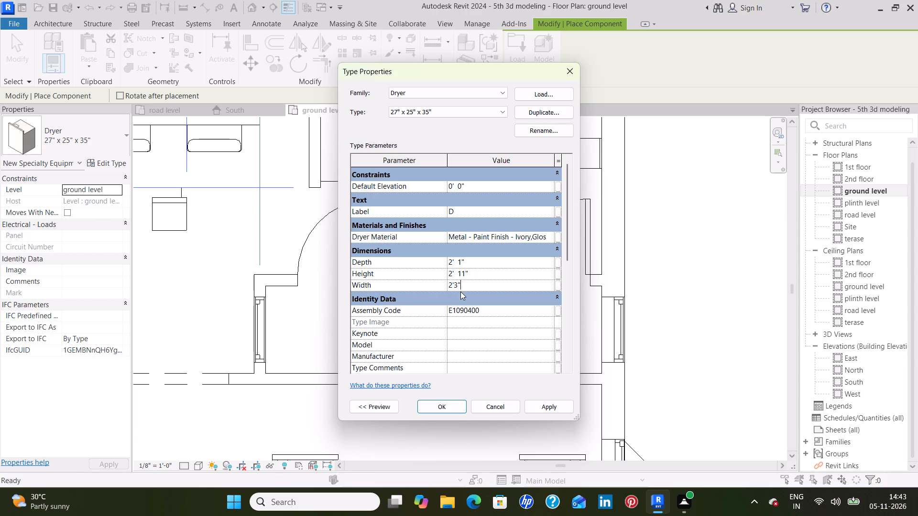
click(557, 405)
click(447, 409)
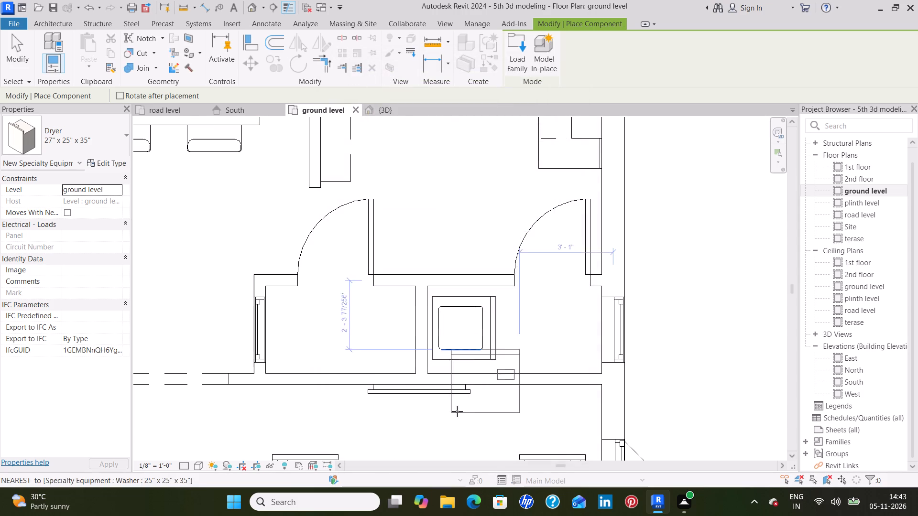
Place the dryer in the small room beside the washer, against the living room wall and about 7" from the exterior wall.
click(524, 374)
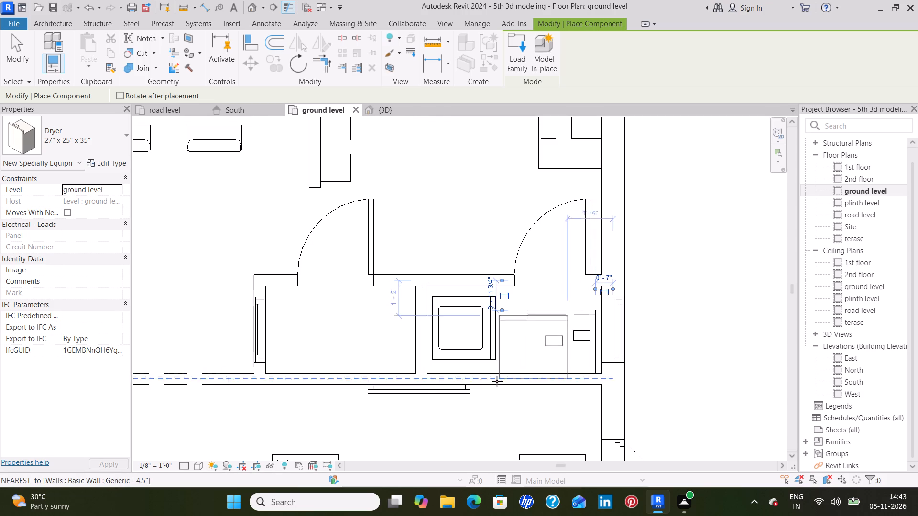
key(Escape)
key(Escape)
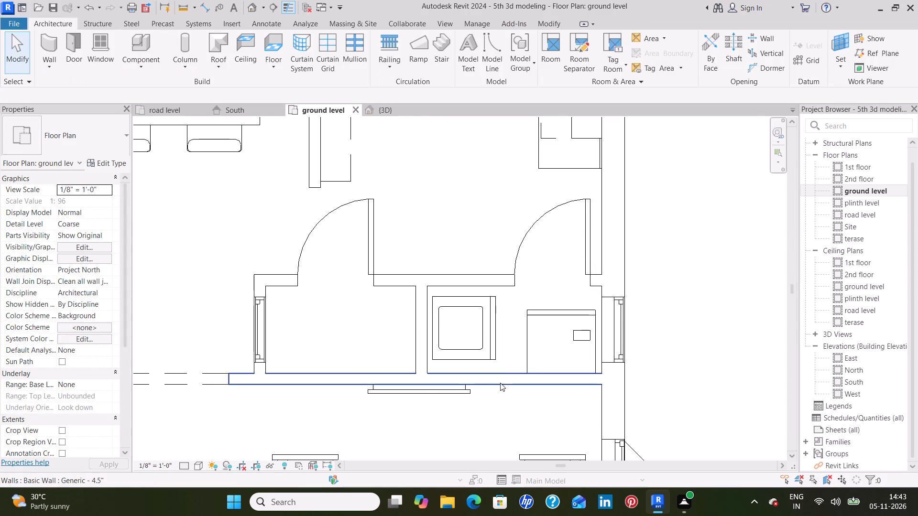
middle_drag(556, 349, 516, 307)
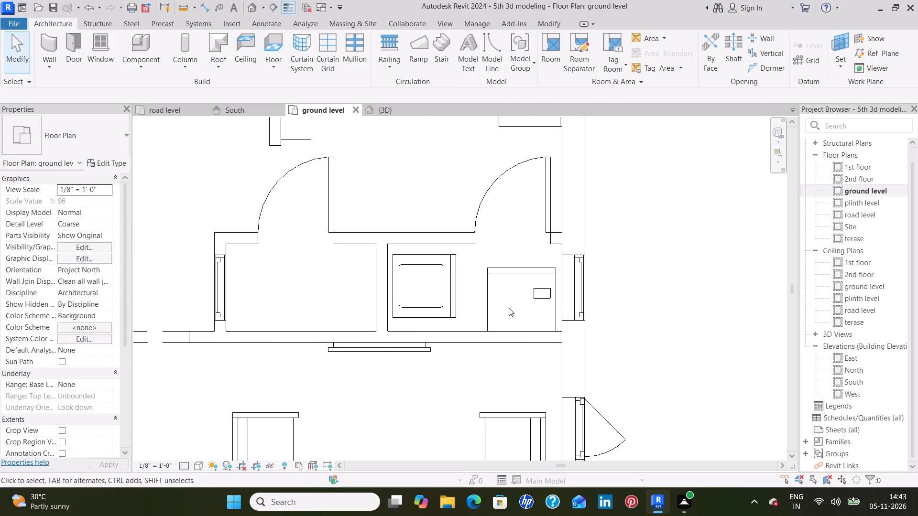
click(527, 271)
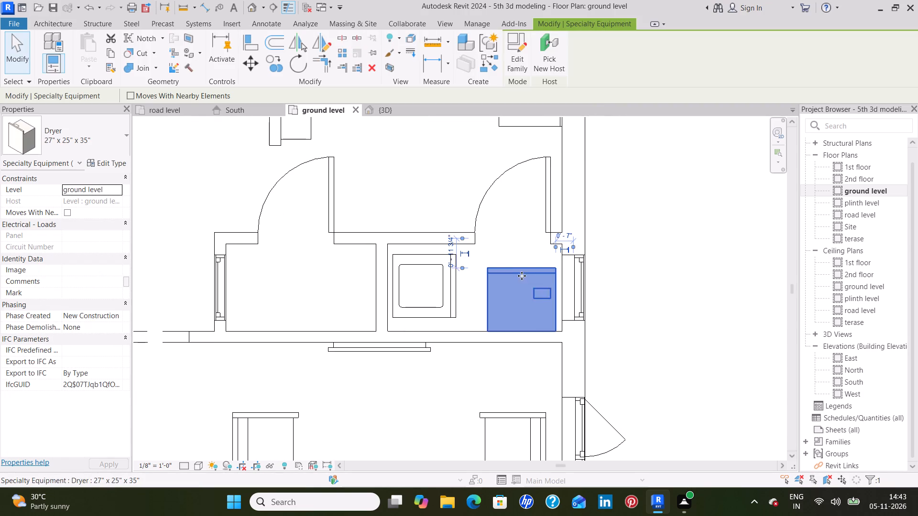
scroll(454, 311, up, 3)
middle_drag(465, 291, 460, 274)
scroll(455, 272, up, 1)
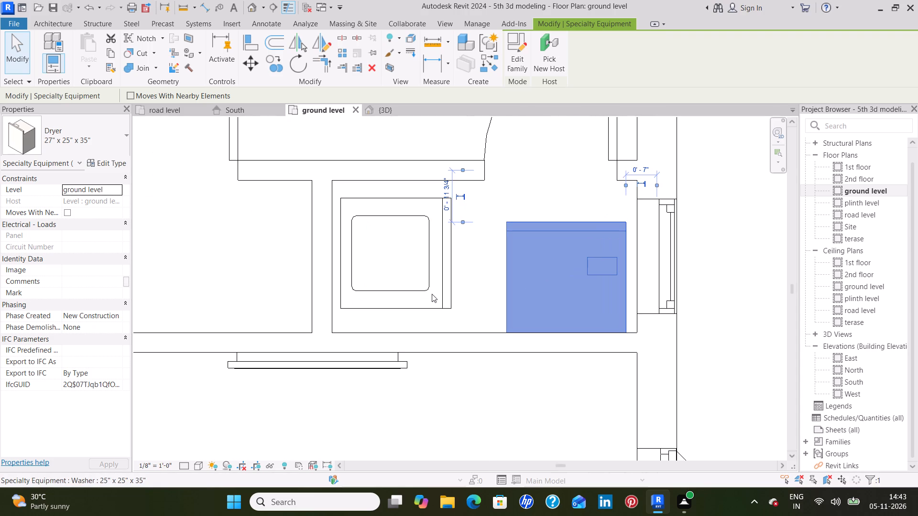
click(481, 255)
scroll(506, 208, down, 4)
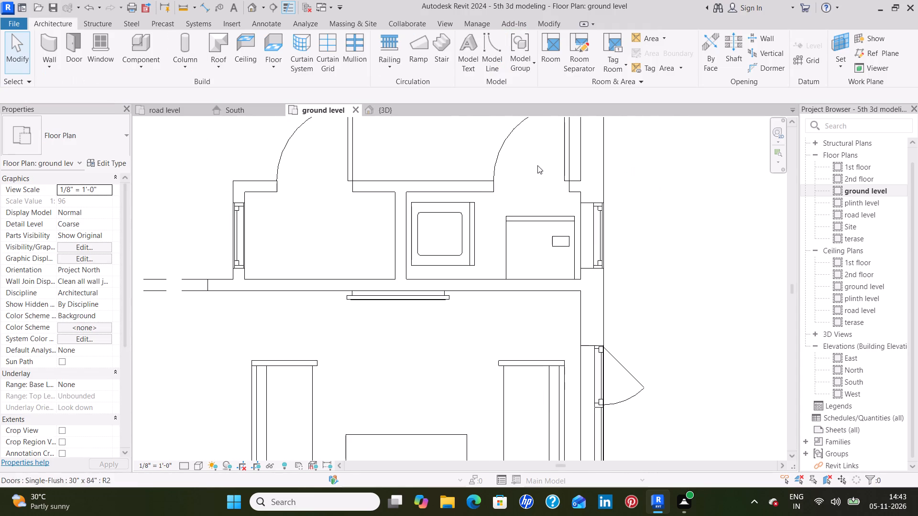
Nudge the 48" x 30" x 12" glass pass-thru upper cabinet along the kitchen partition toward the sink wall.
middle_drag(528, 186, 521, 234)
scroll(515, 239, down, 4)
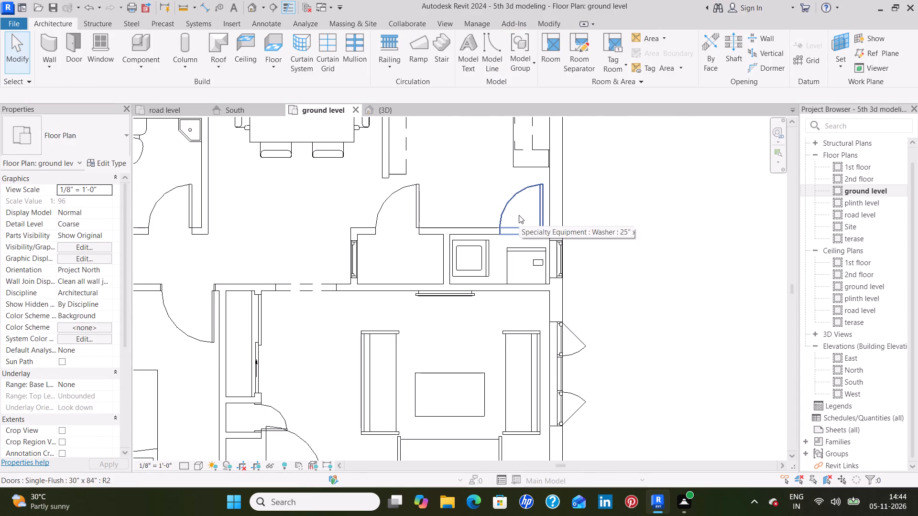
middle_drag(519, 207, 497, 246)
scroll(447, 215, down, 2)
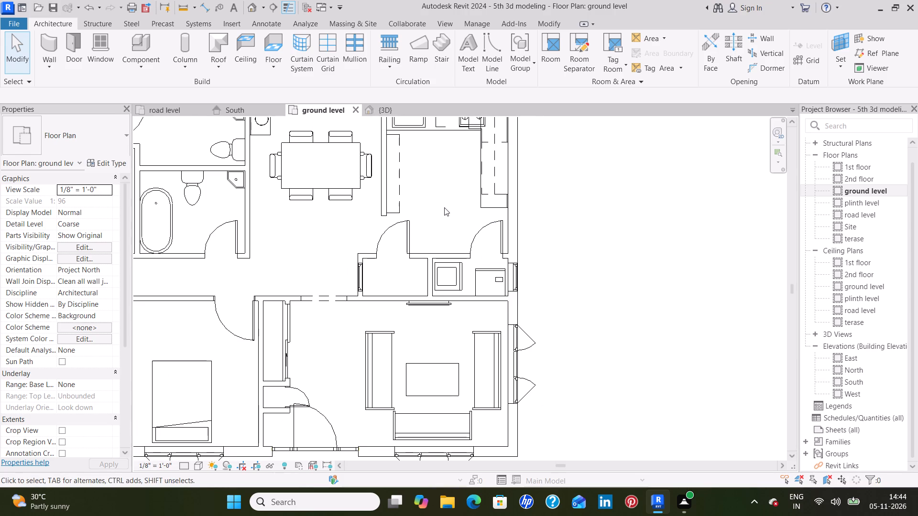
middle_drag(443, 210, 441, 227)
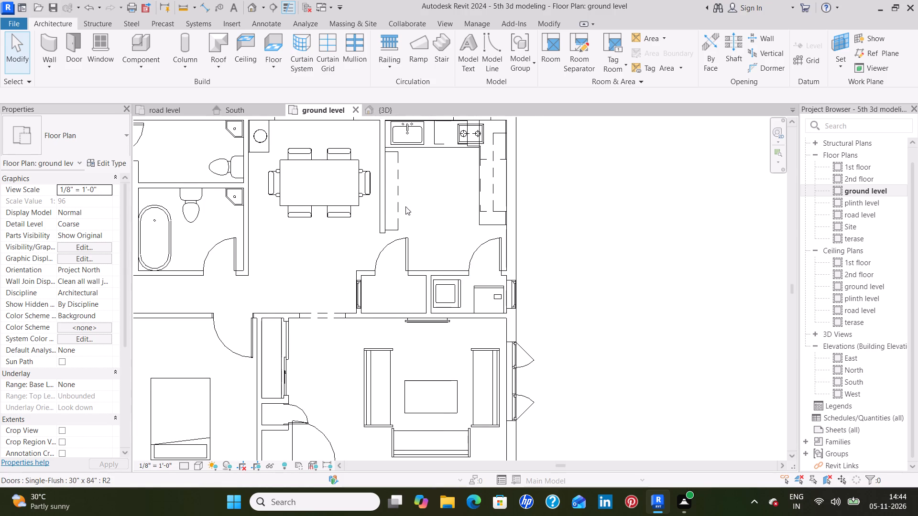
click(398, 196)
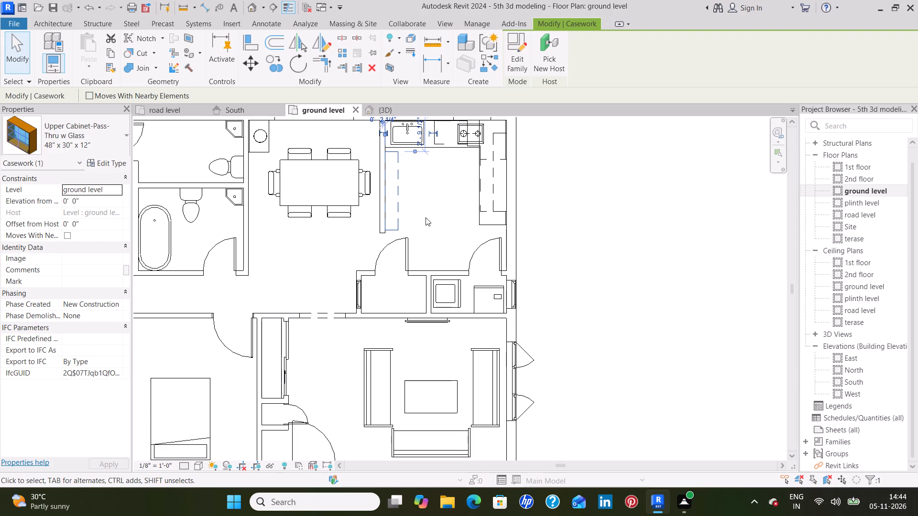
key(Up)
key(Up)
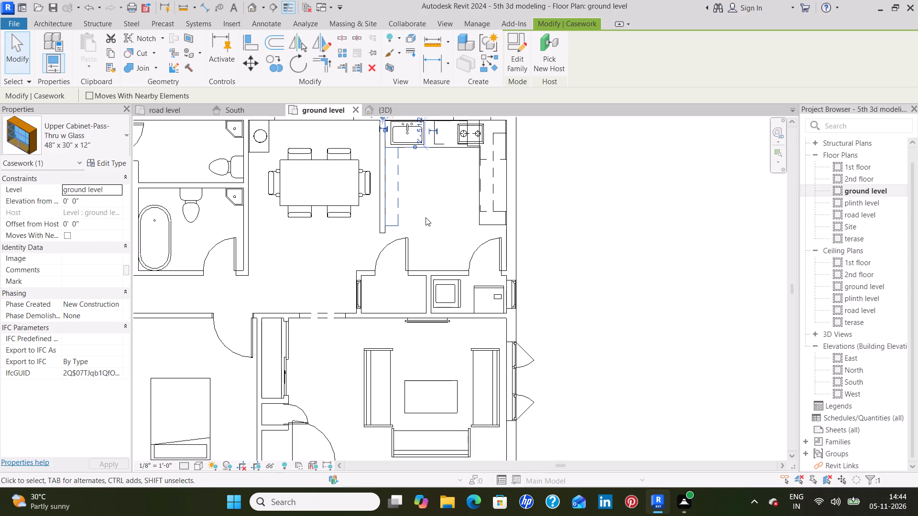
key(Up)
key(Up)
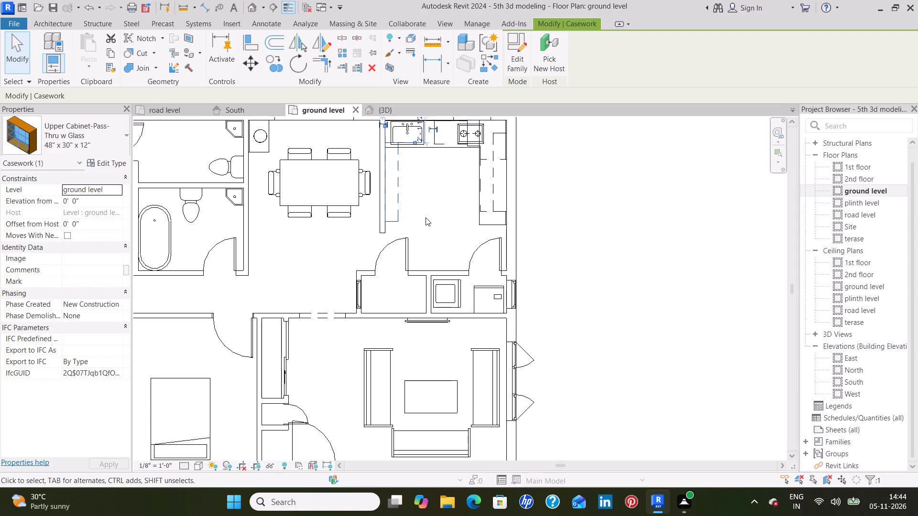
key(Up)
key(Up)
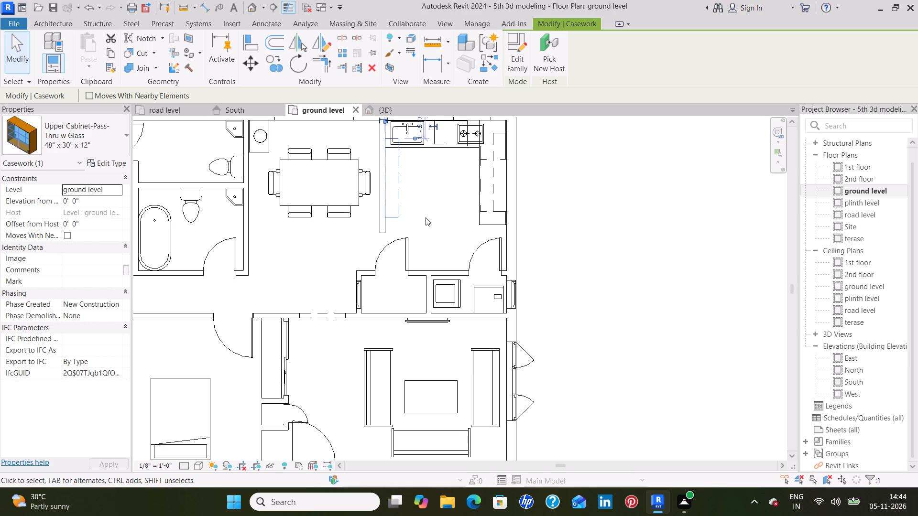
key(Up)
key(Up)
key(Up)
key(Up)
key(Up)
key(Up)
key(Up)
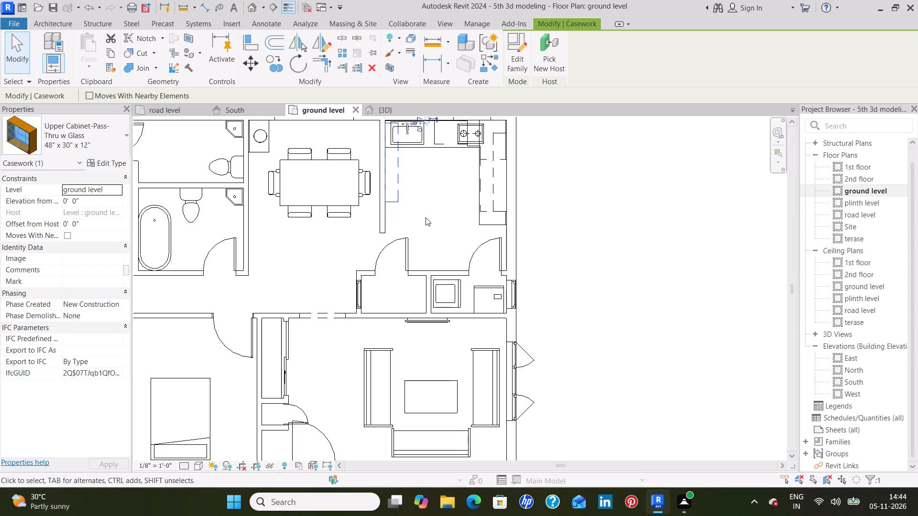
key(Up)
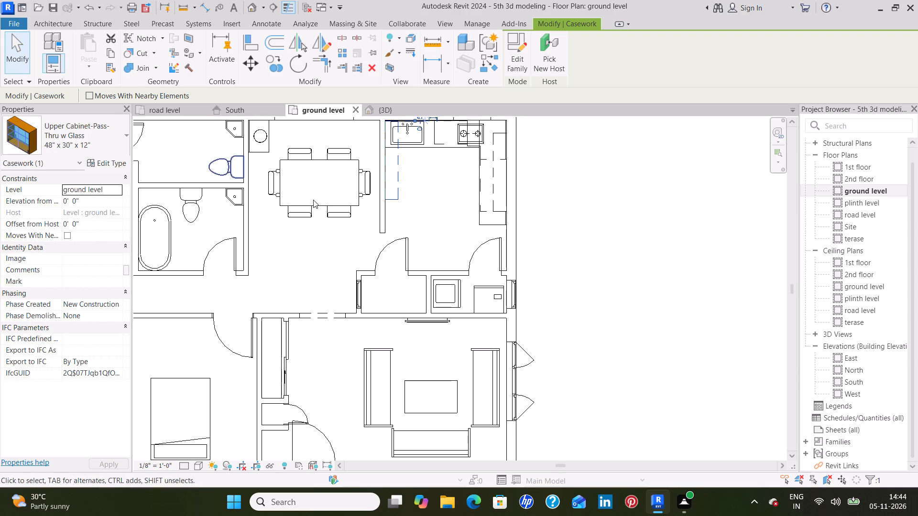
click(449, 193)
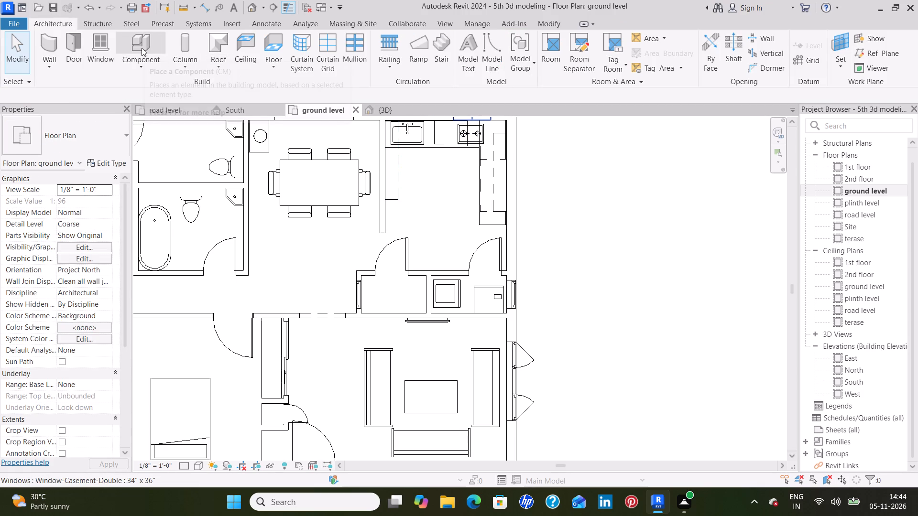
Load the Refrigerator-Built-in family from the Domestic specialty equipment folder for component placement.
click(142, 48)
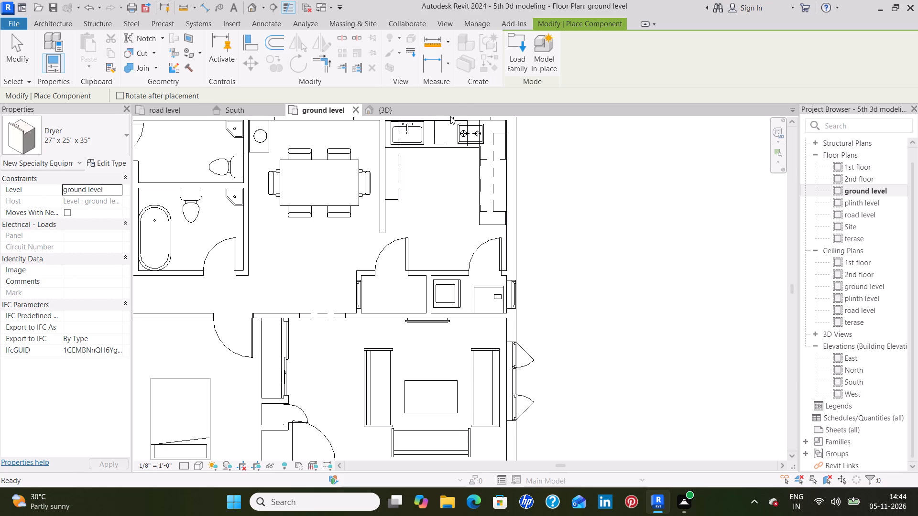
click(516, 53)
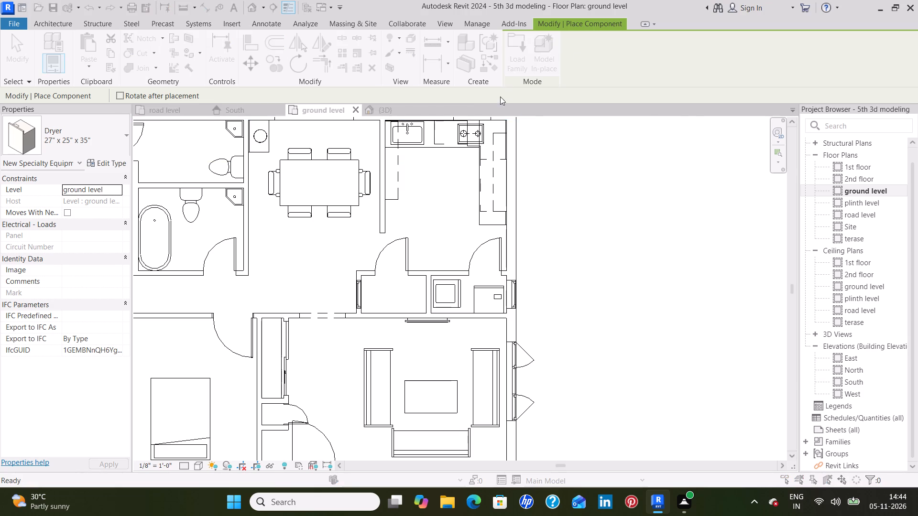
scroll(393, 215, down, 3)
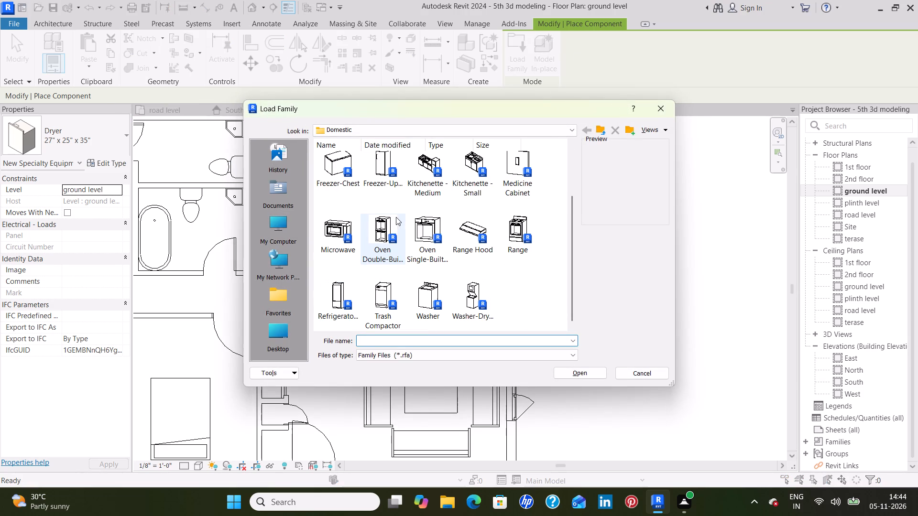
click(333, 298)
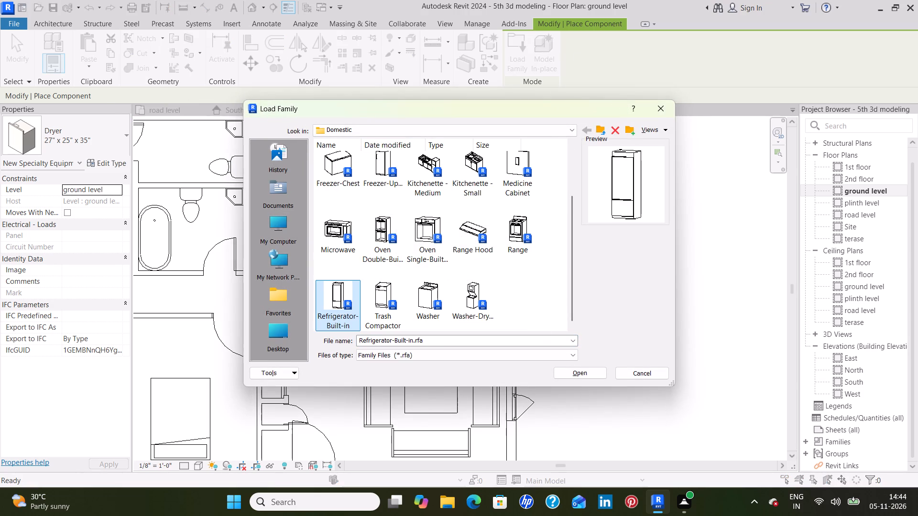
click(567, 376)
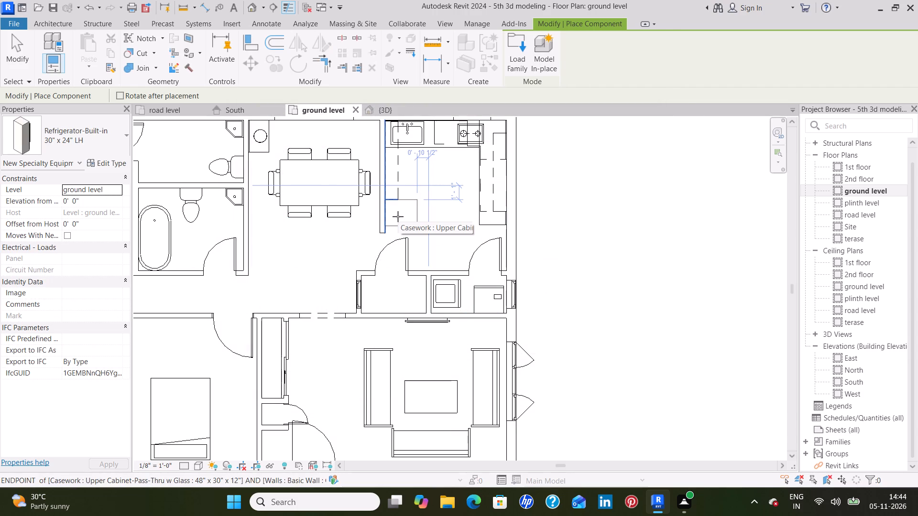
Place the 30" x 24" LH built-in refrigerator against the kitchen partition, at the open end of the glass pass-thru upper cabinet.
click(398, 216)
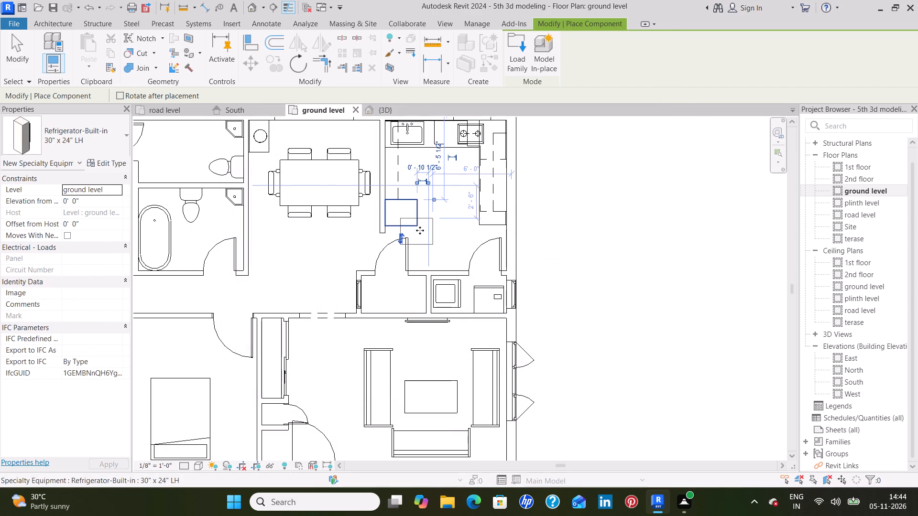
key(Escape)
key(Escape)
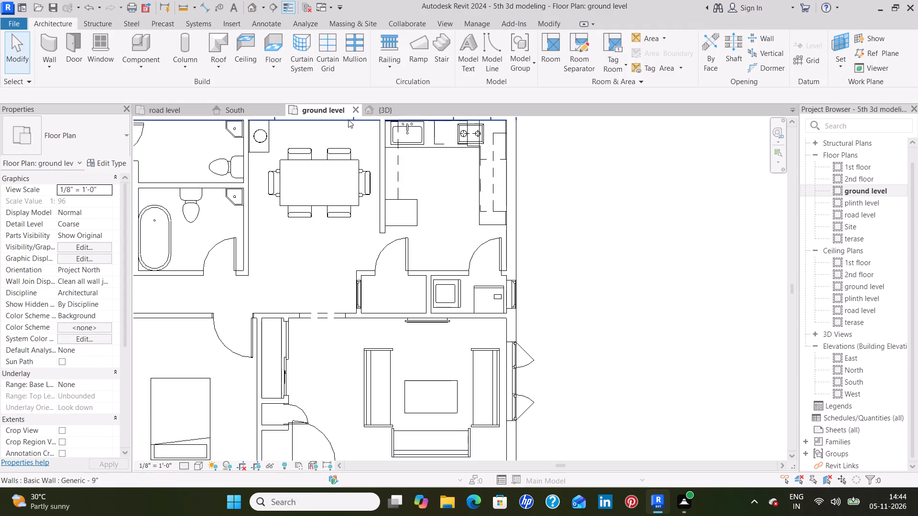
In the 3D view, change the kitchen's built-in refrigerator to the 30" x 24" RH type.
click(395, 107)
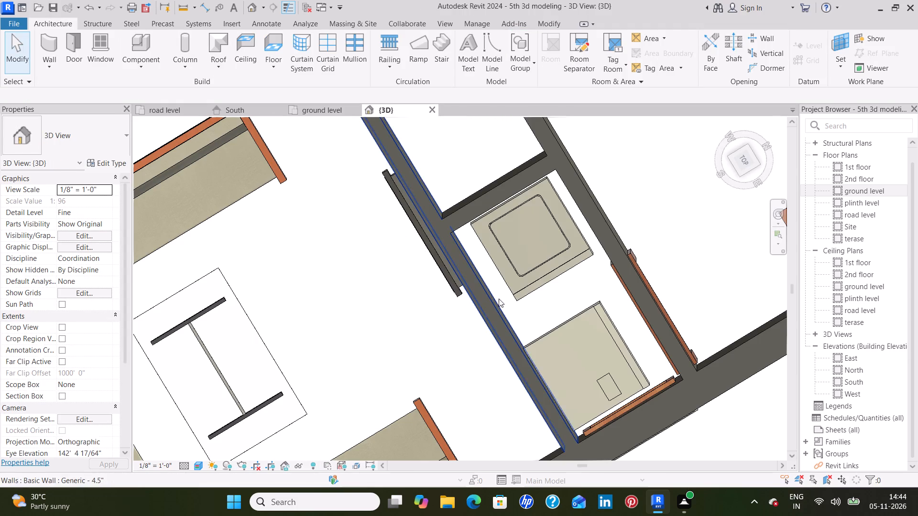
scroll(645, 236, down, 5)
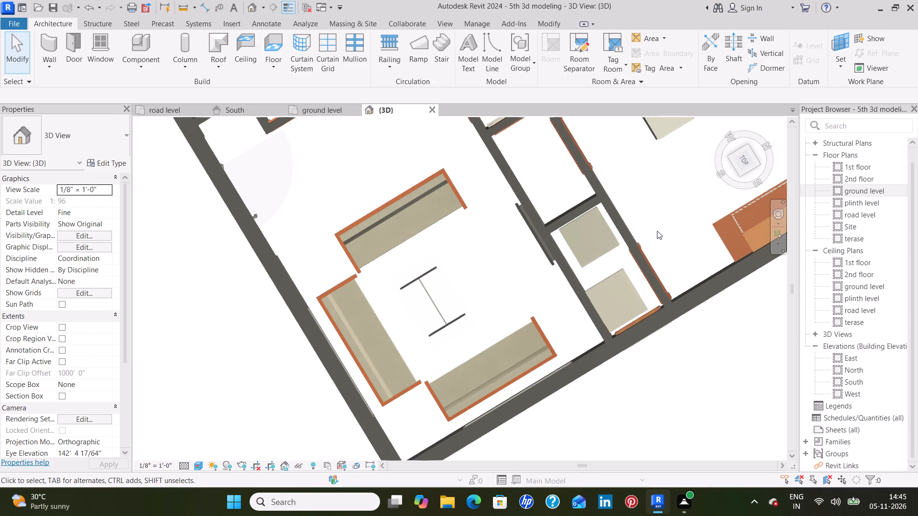
shift+middle_drag(664, 272, 666, 272)
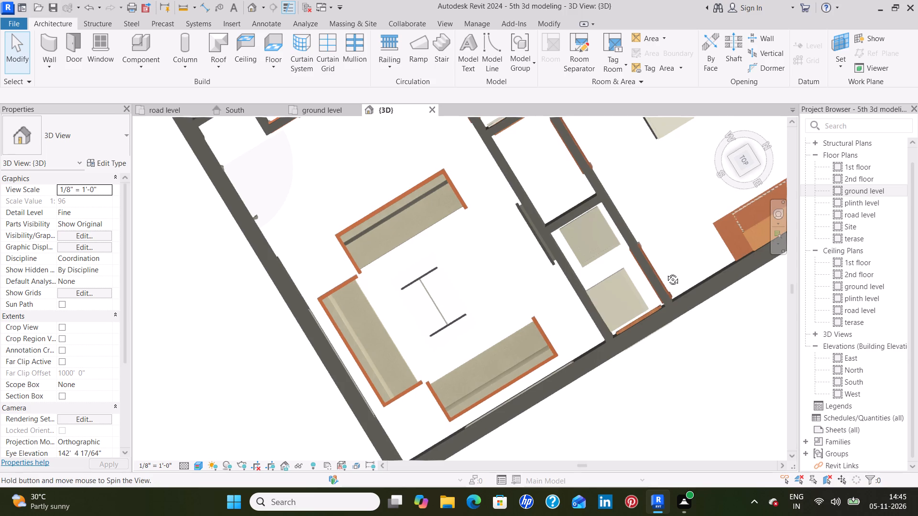
shift+middle_drag(666, 272, 655, 175)
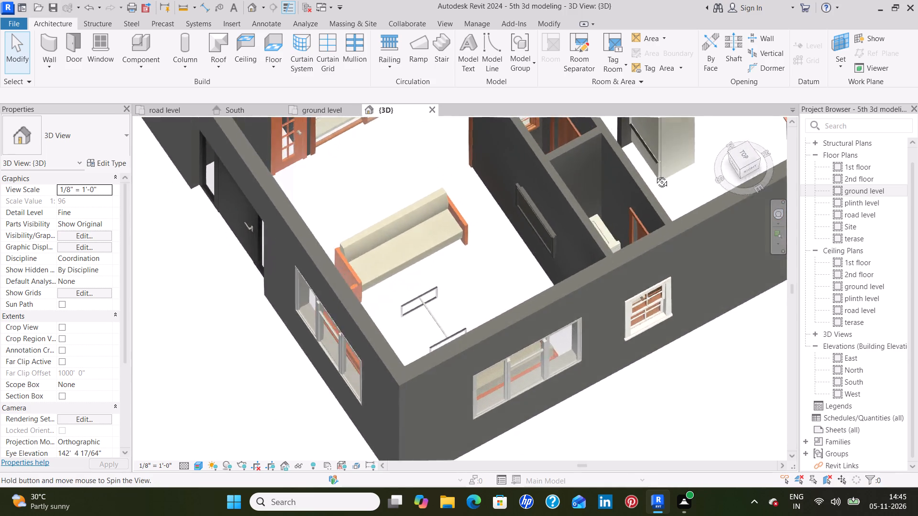
shift+middle_drag(655, 175, 674, 203)
middle_drag(671, 194, 608, 341)
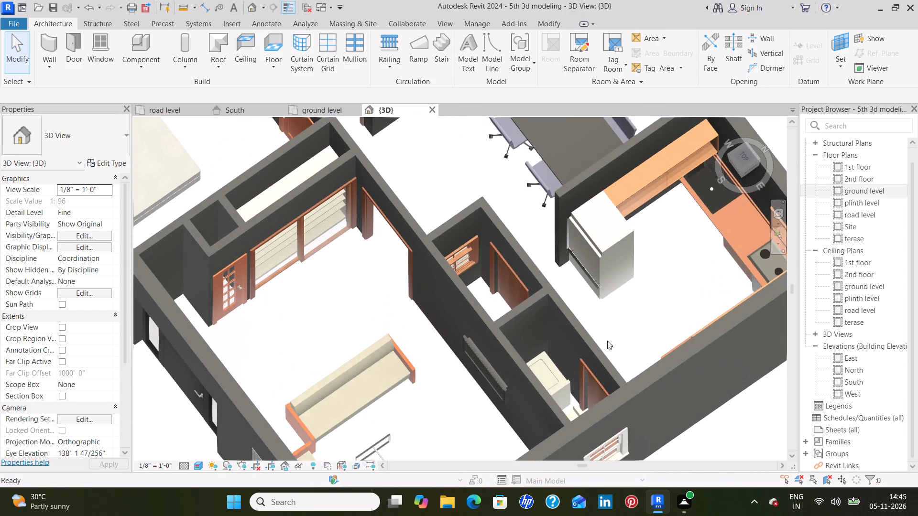
shift+middle_drag(627, 321, 634, 288)
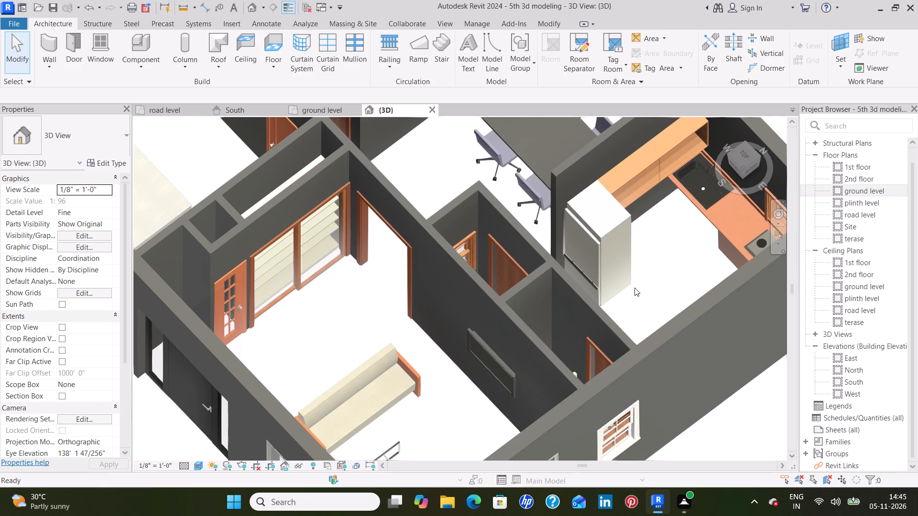
click(593, 247)
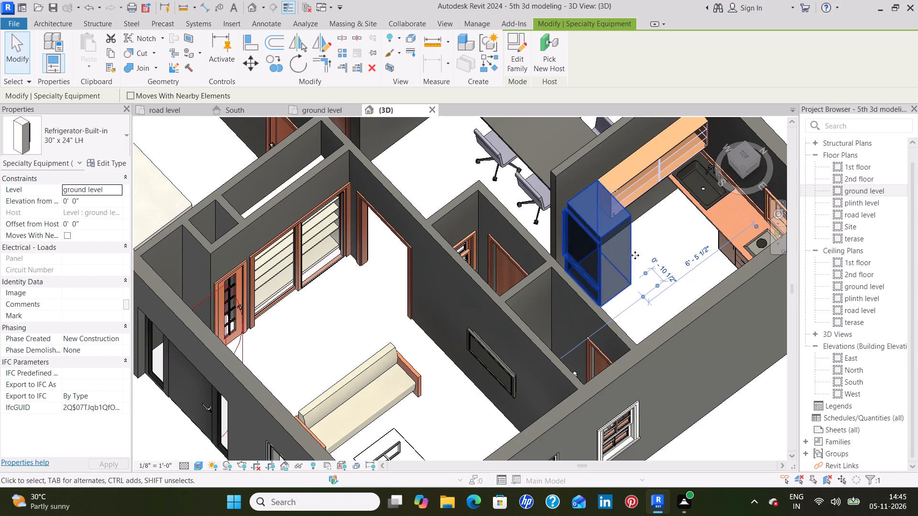
click(652, 232)
scroll(656, 236, down, 2)
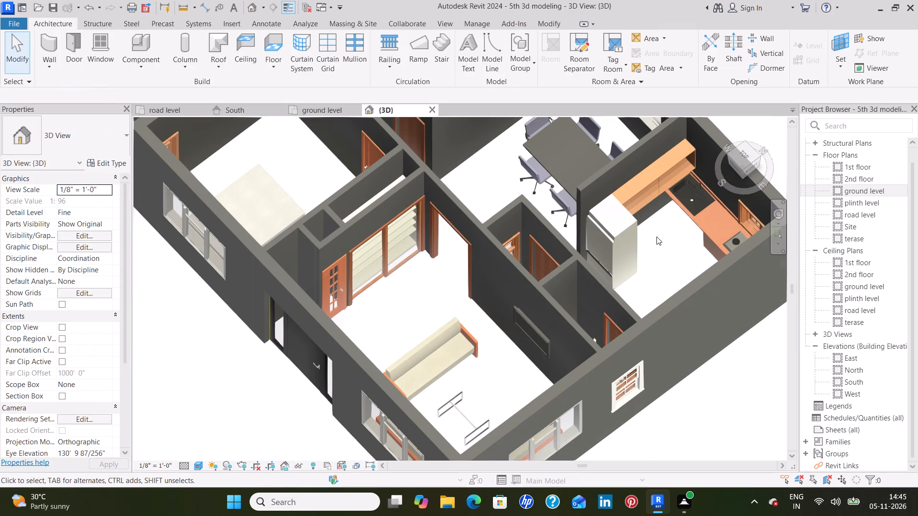
click(611, 239)
click(111, 146)
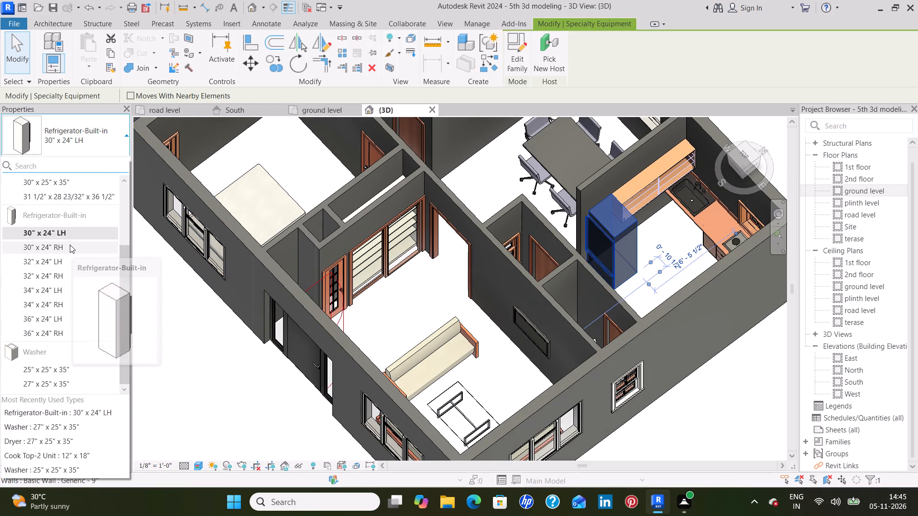
click(70, 248)
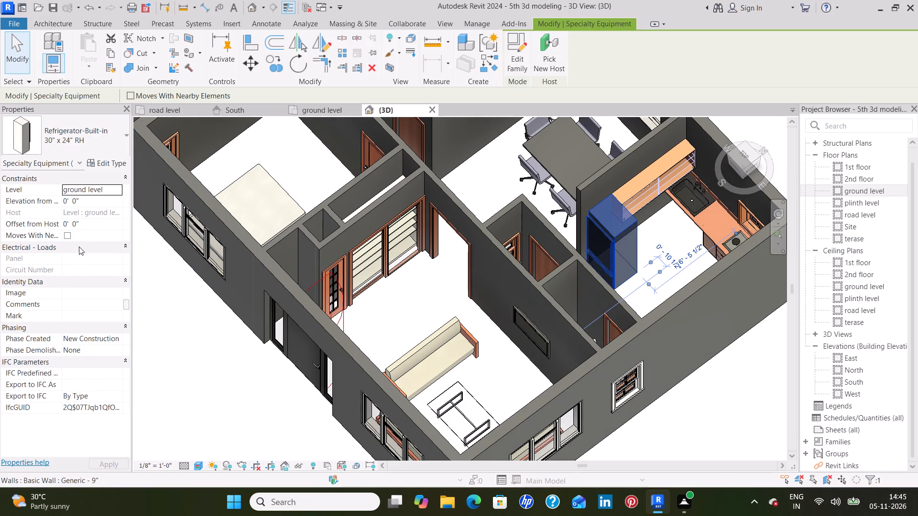
click(477, 180)
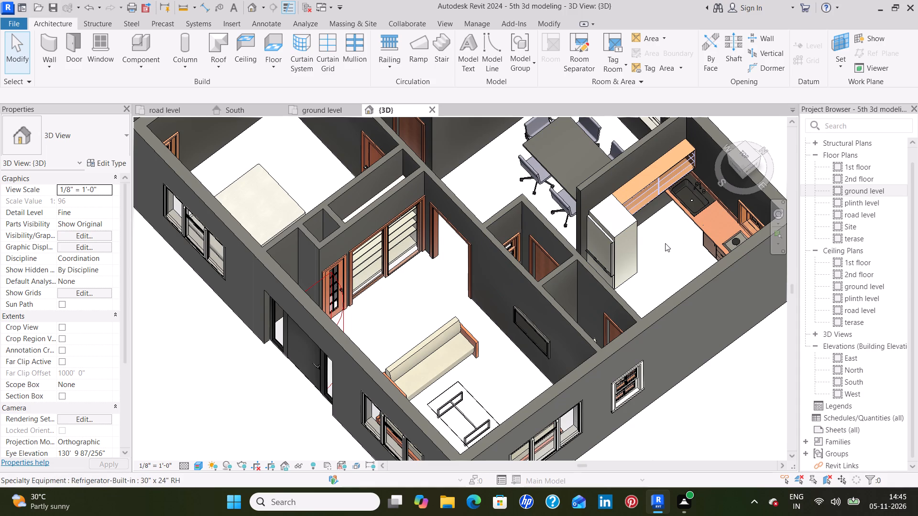
scroll(665, 243, down, 1)
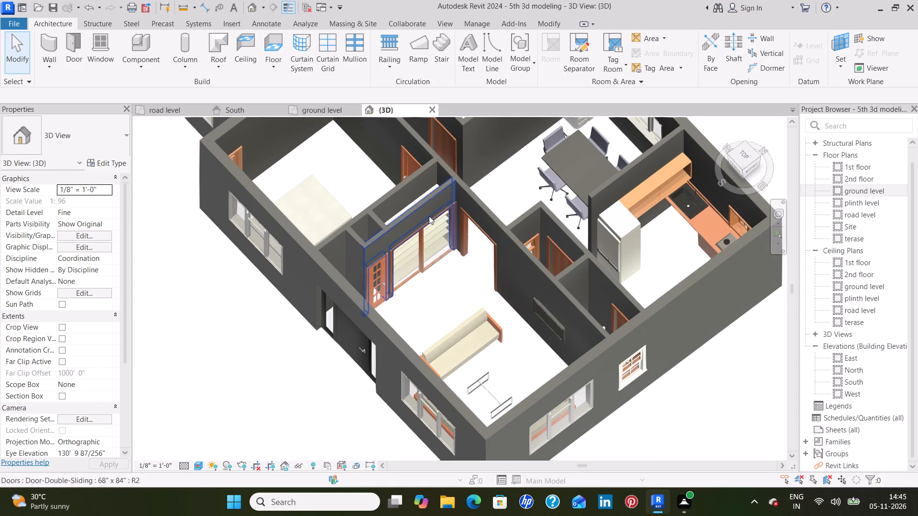
From the ground level floor plan, start placing a component and browse the family library to the Furniture Storage folder.
click(321, 109)
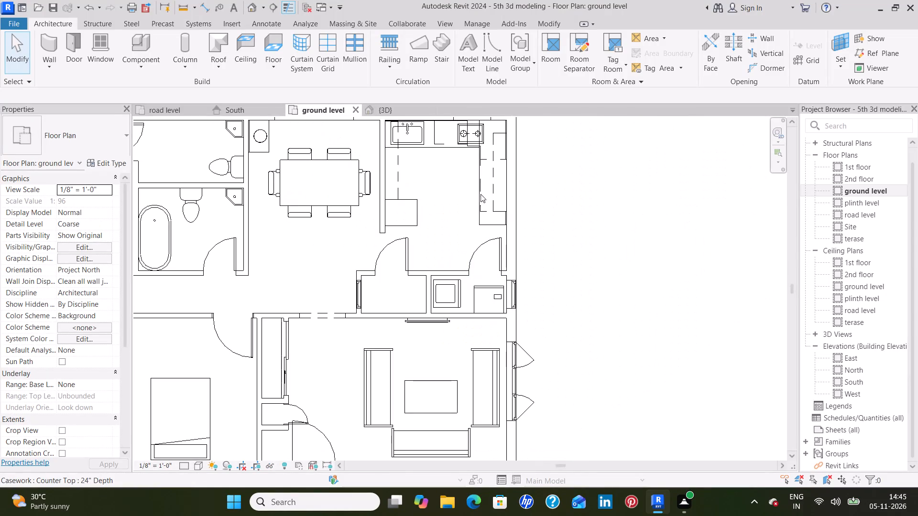
middle_drag(469, 180, 661, 162)
scroll(663, 165, down, 1)
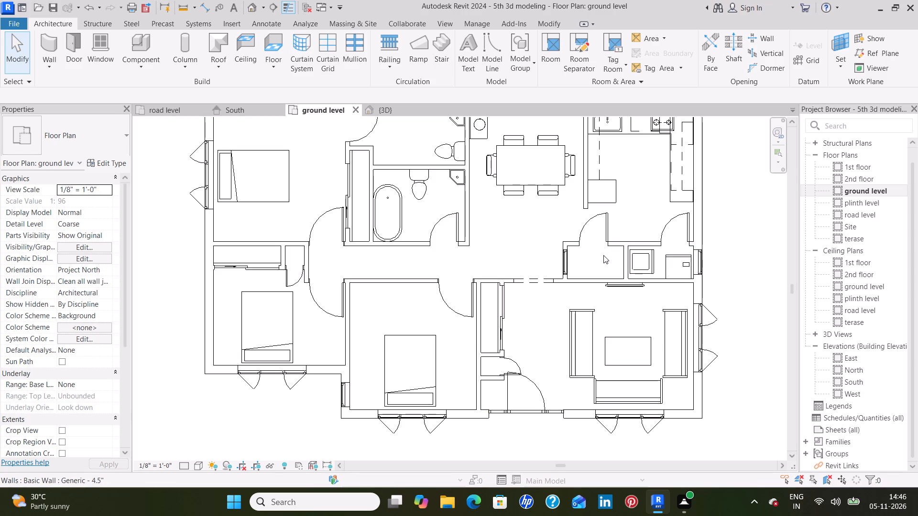
scroll(525, 240, down, 2)
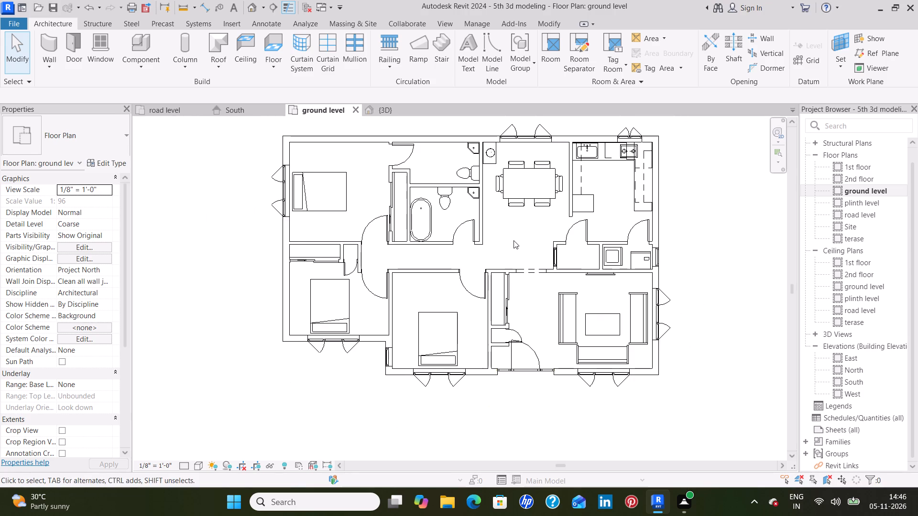
middle_drag(505, 249, 495, 274)
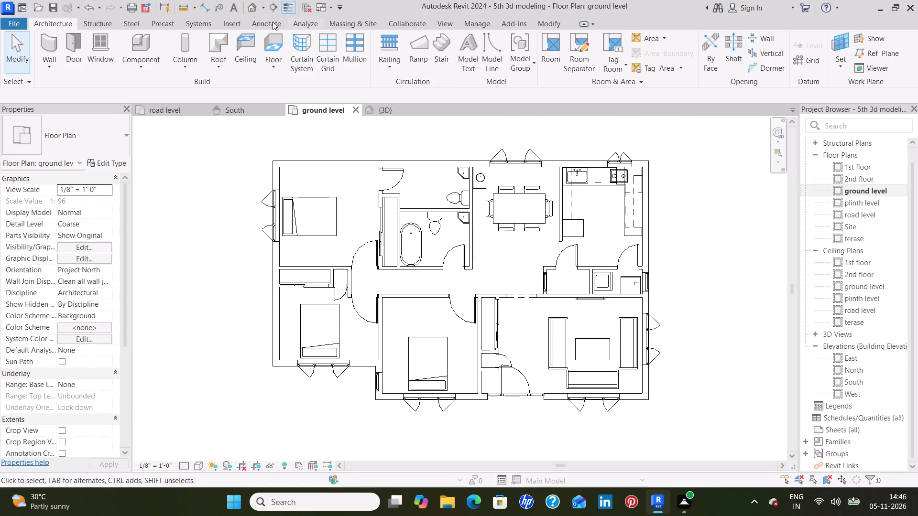
click(141, 42)
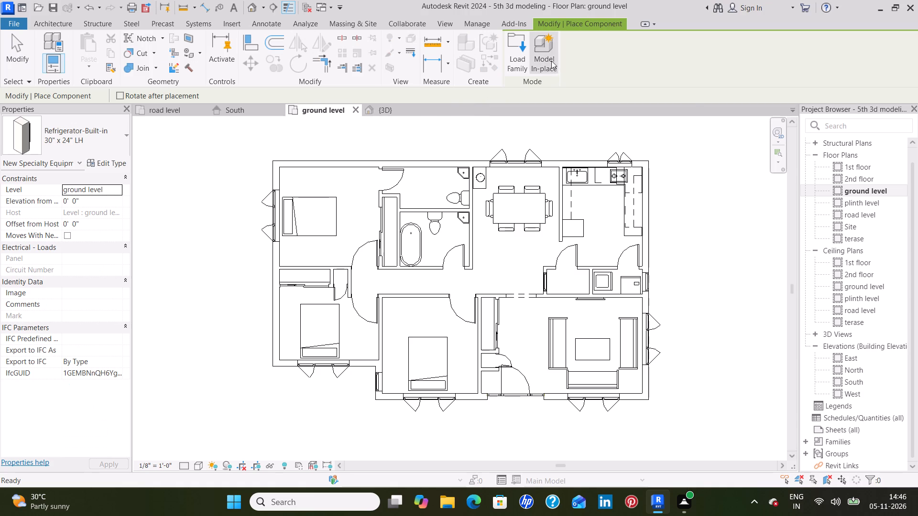
click(517, 61)
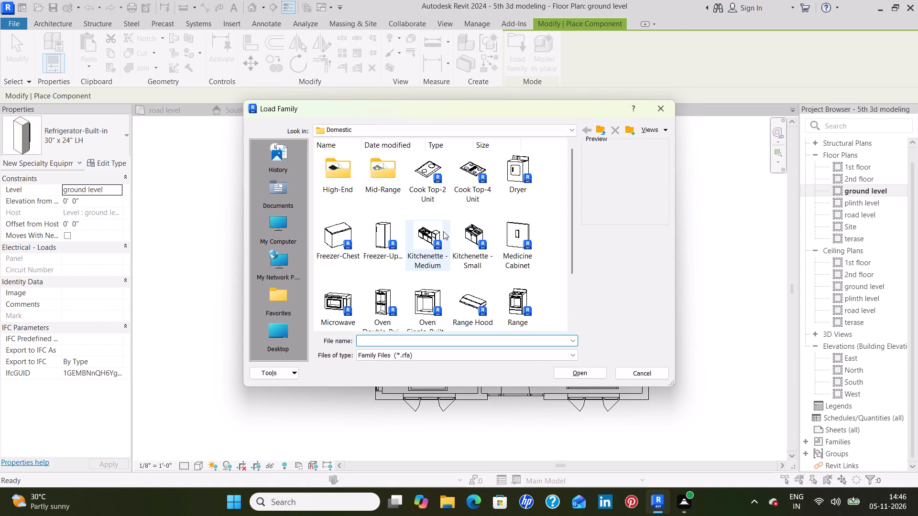
scroll(443, 231, down, 2)
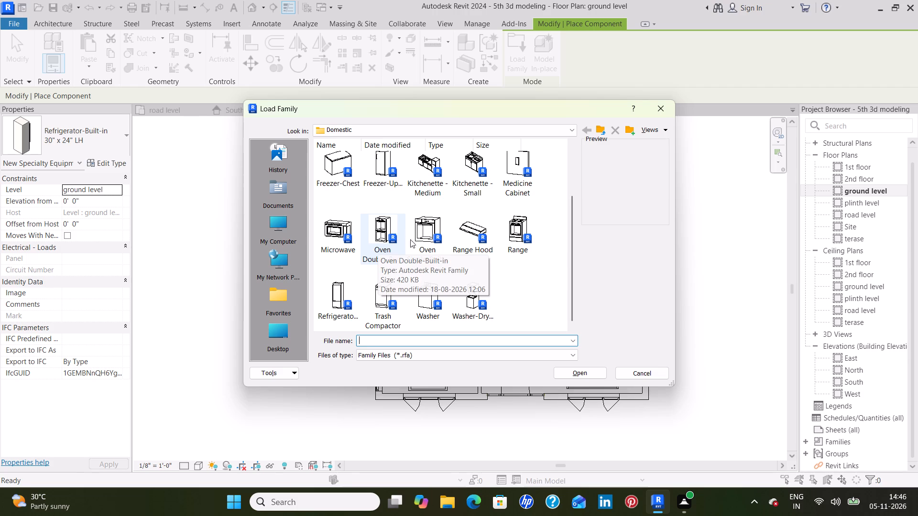
click(601, 130)
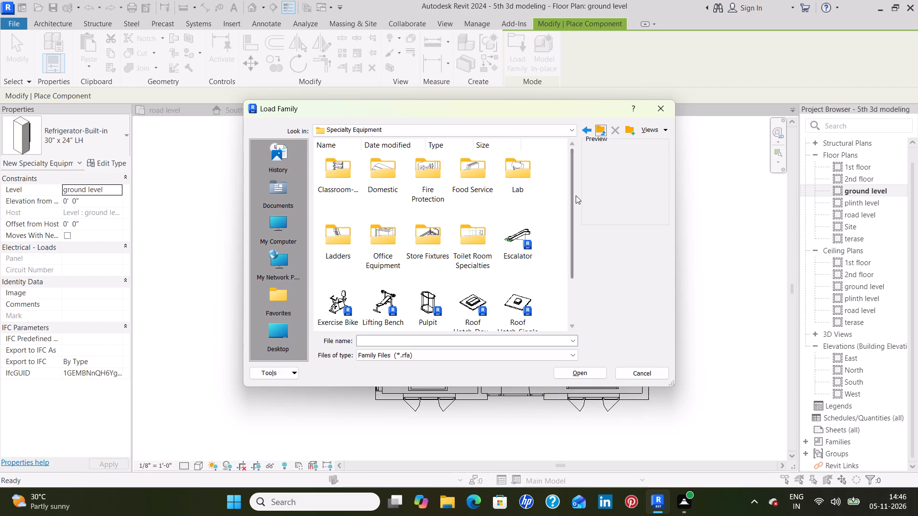
click(601, 132)
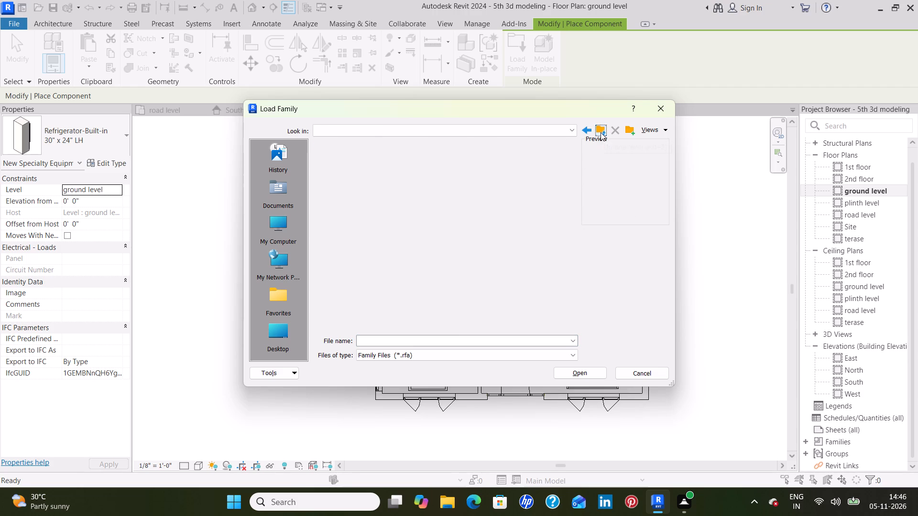
double_click(478, 181)
click(601, 132)
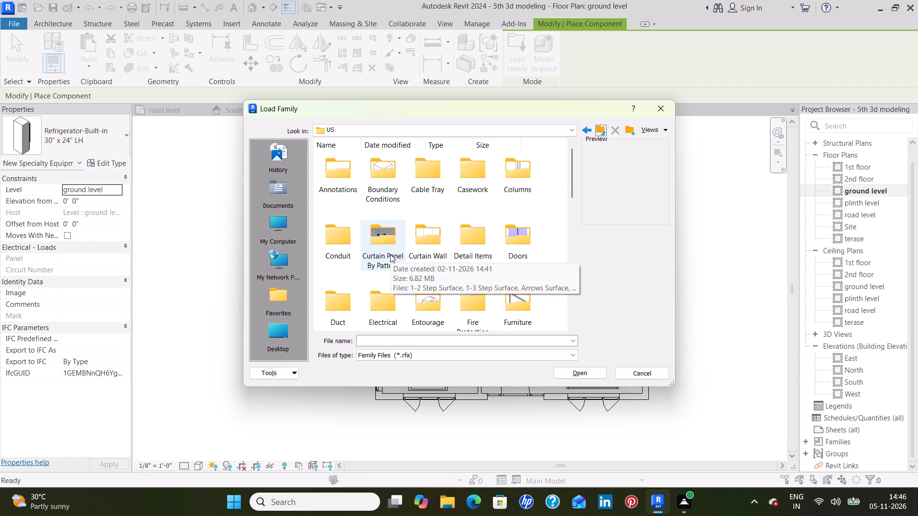
scroll(390, 254, down, 1)
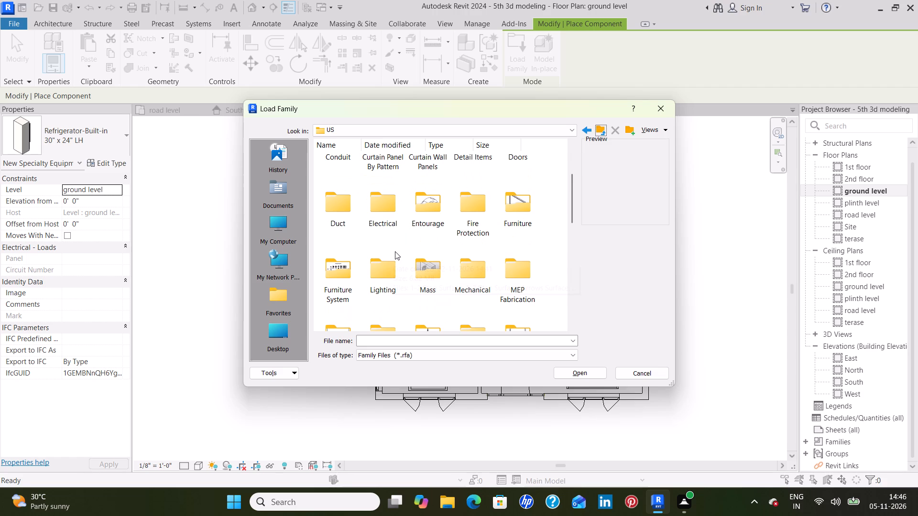
scroll(427, 240, up, 1)
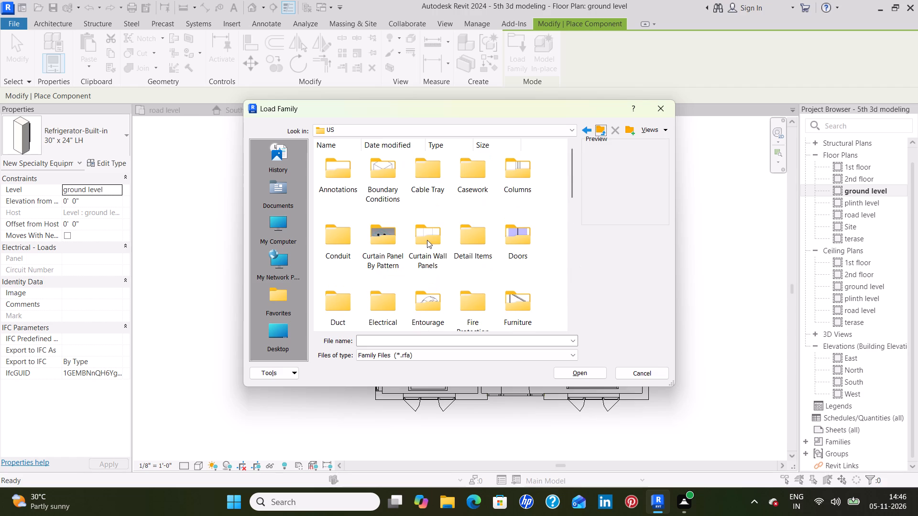
double_click(513, 296)
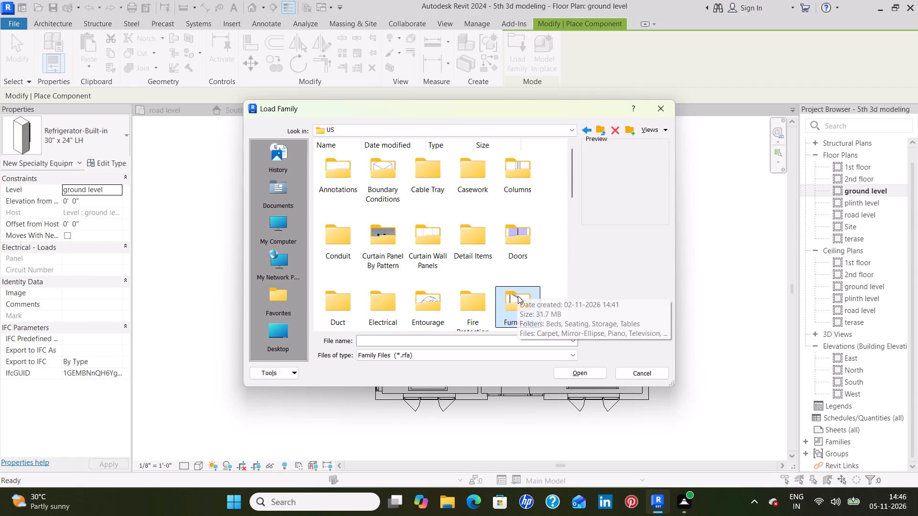
double_click(506, 301)
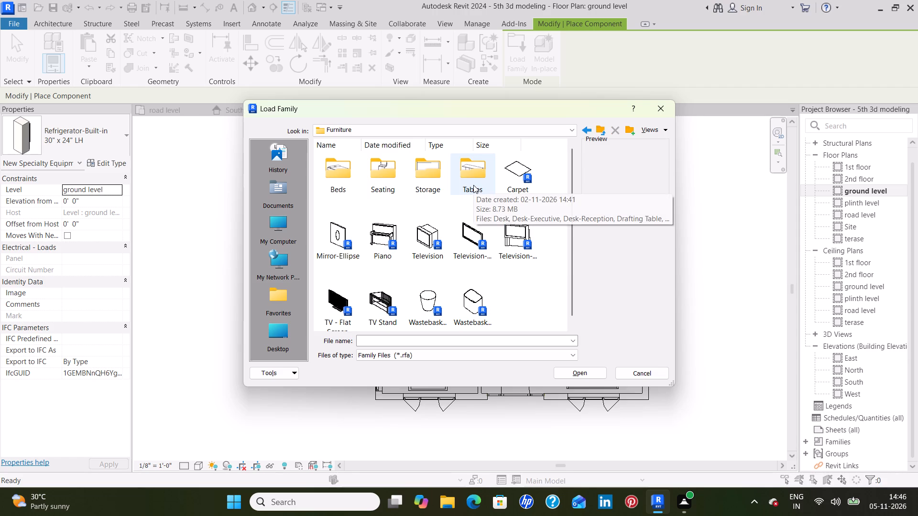
double_click(424, 185)
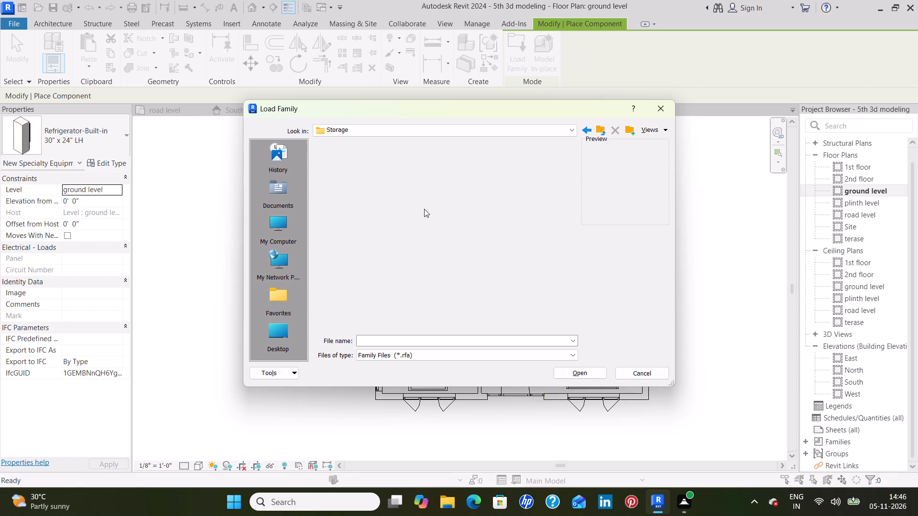
Examine the previews of the storage families, including file cabinets, wardrobe, sideboard, entertainment center and credenza, for a suitable bedroom unit.
scroll(423, 246, down, 1)
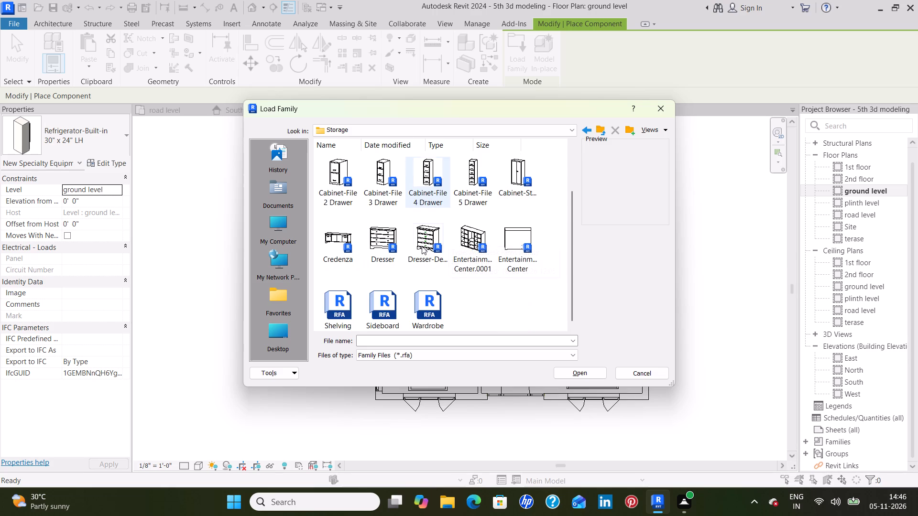
click(384, 178)
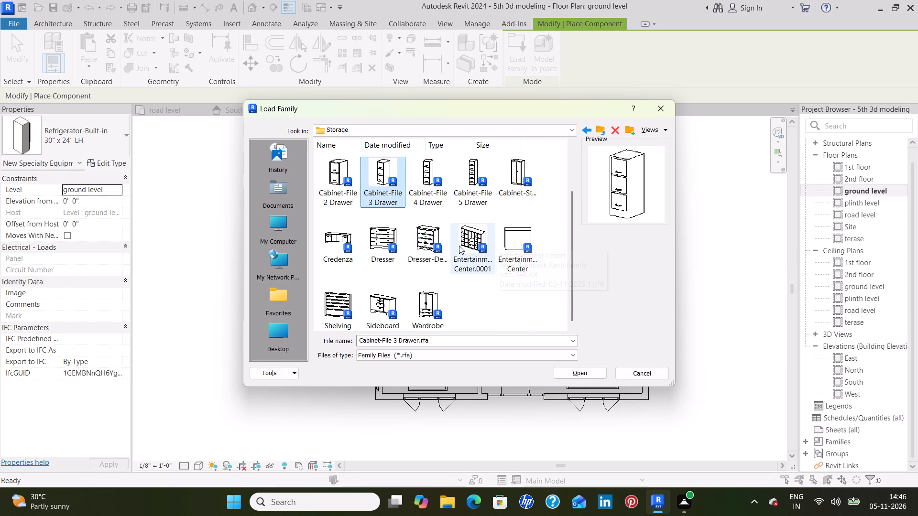
click(329, 177)
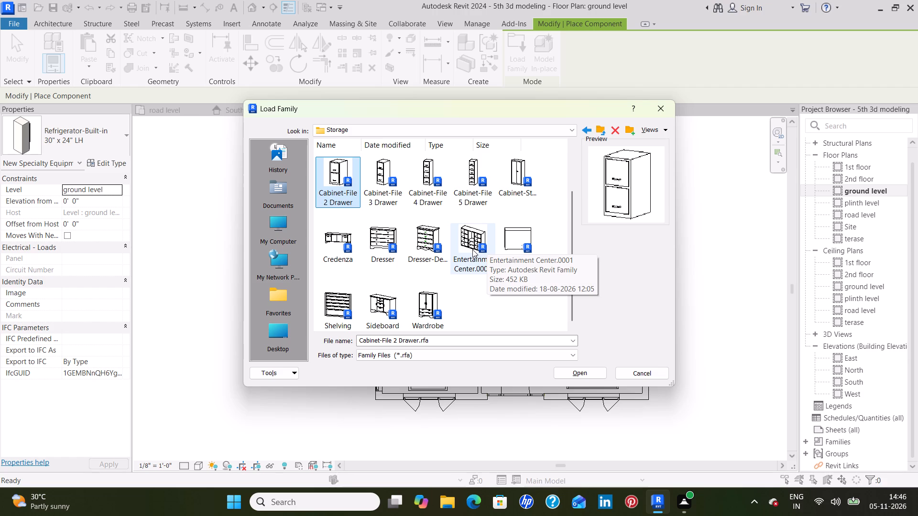
click(433, 301)
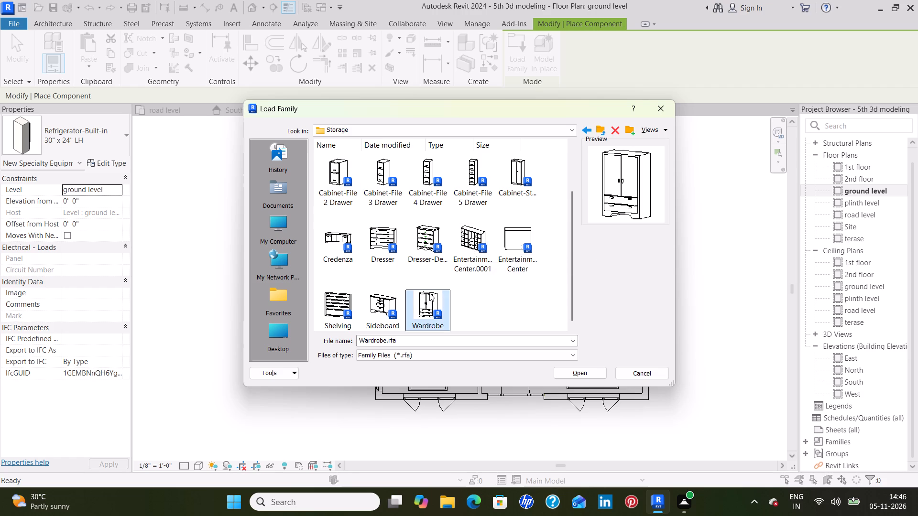
click(391, 297)
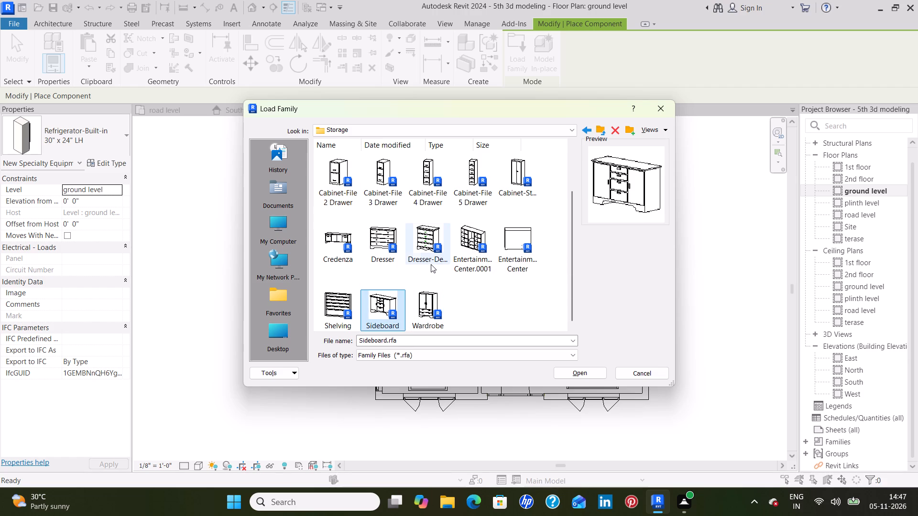
scroll(439, 259, up, 2)
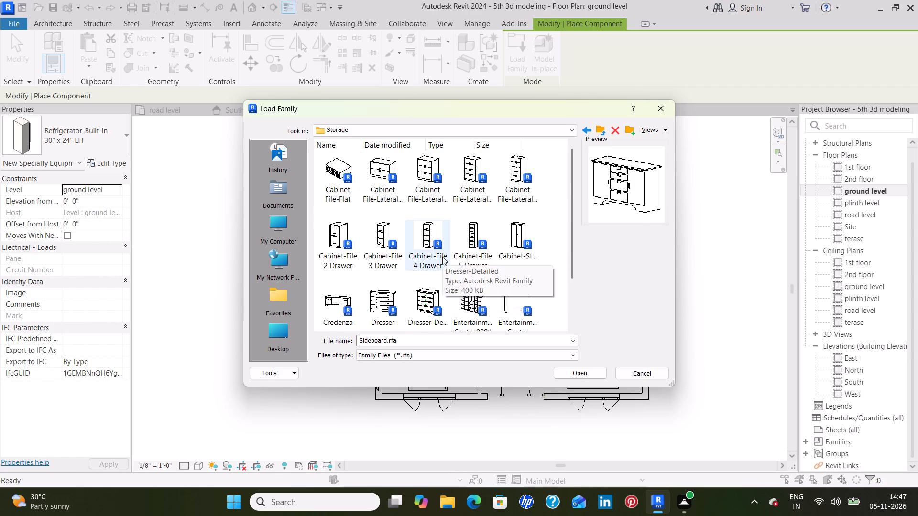
scroll(442, 257, up, 6)
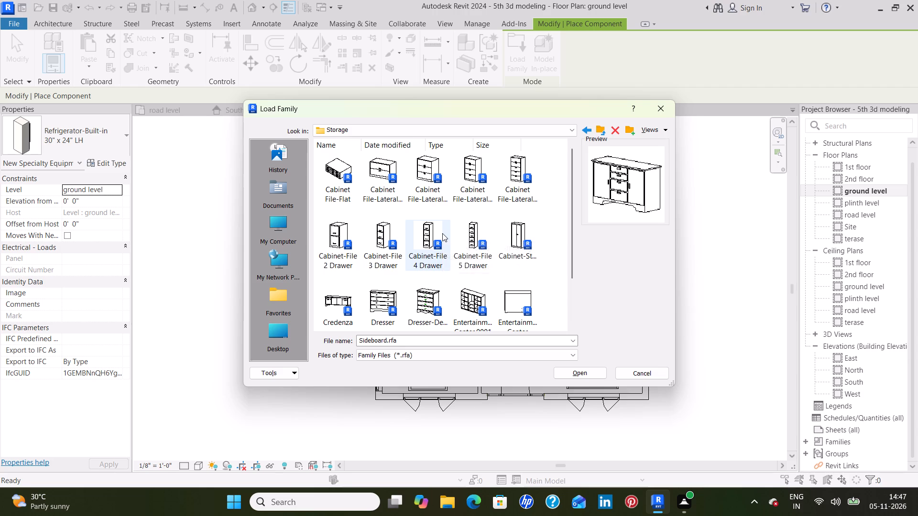
scroll(442, 233, up, 1)
scroll(445, 227, down, 2)
scroll(445, 227, up, 9)
click(514, 293)
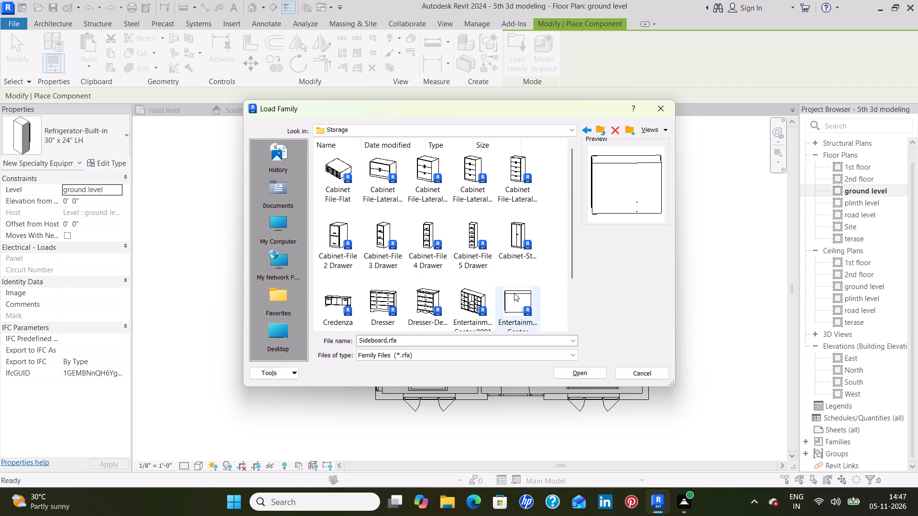
click(424, 173)
click(375, 169)
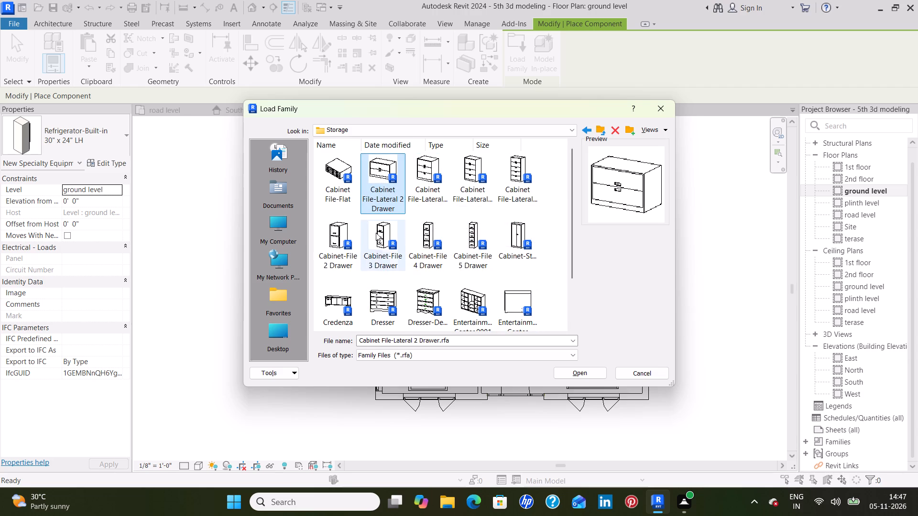
click(334, 295)
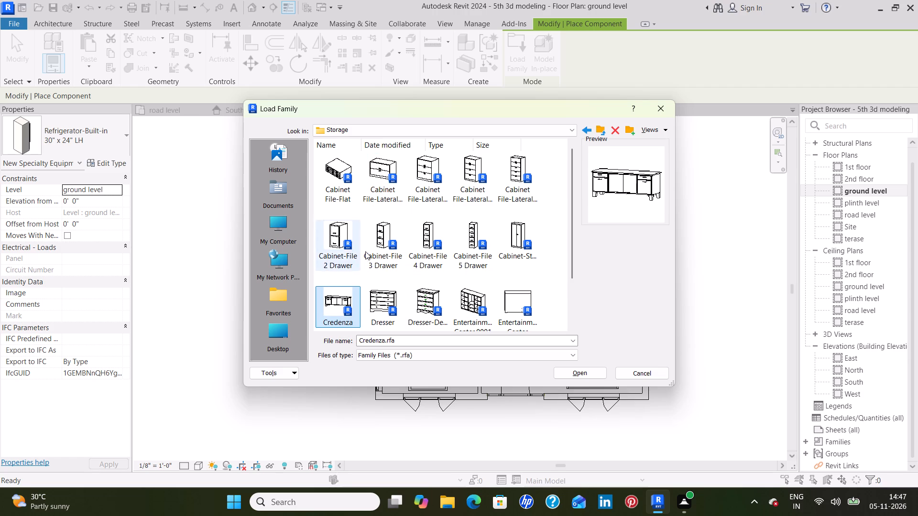
click(382, 167)
click(335, 172)
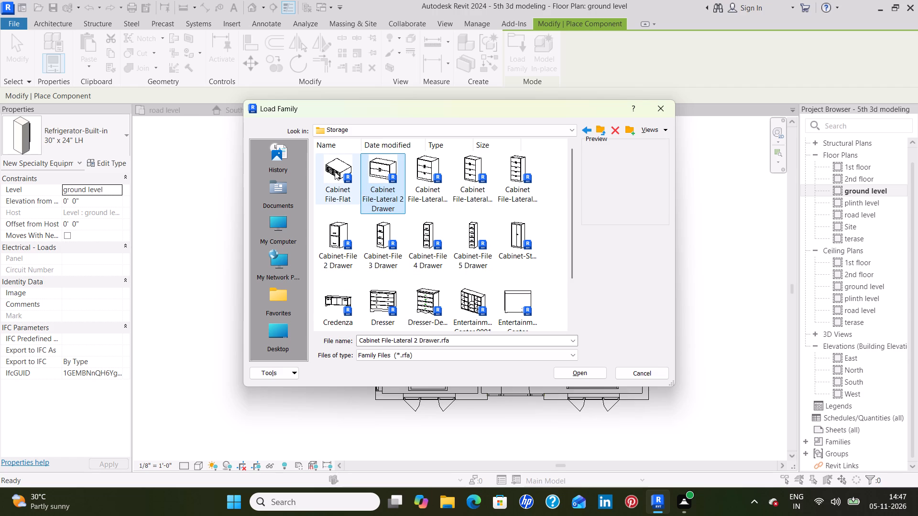
Load the Cabinet File-Lateral 2 Drawer family for placement as the 36" x 20" x 24" type.
click(389, 165)
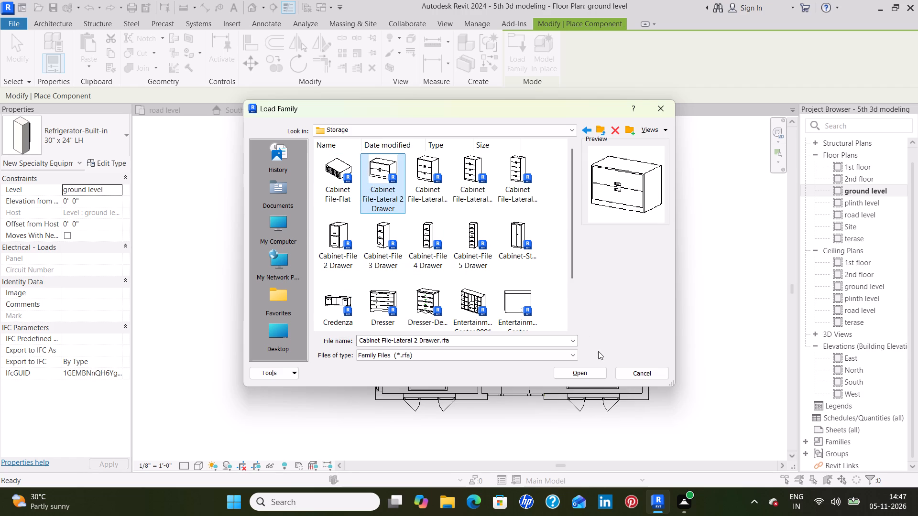
click(583, 375)
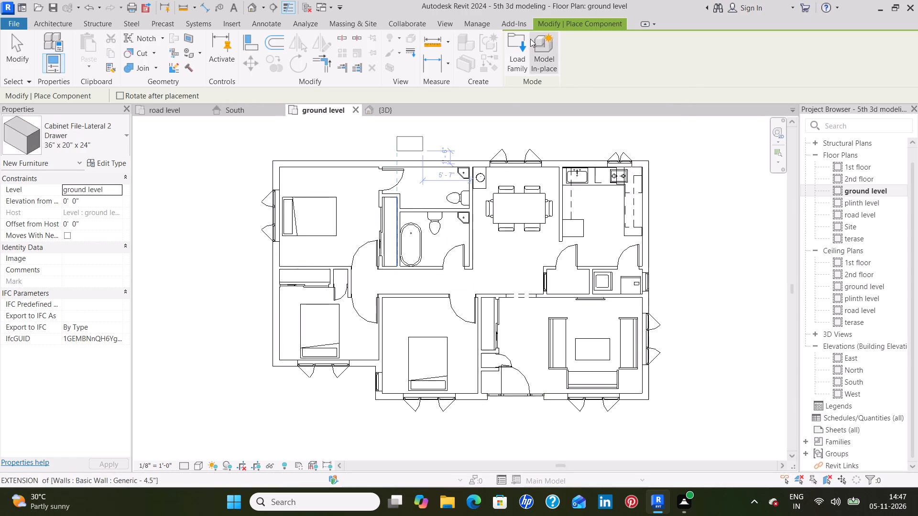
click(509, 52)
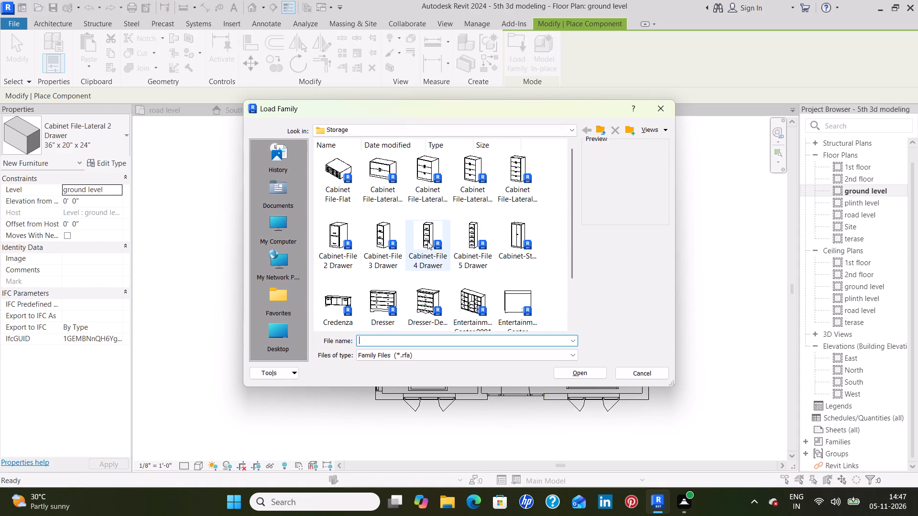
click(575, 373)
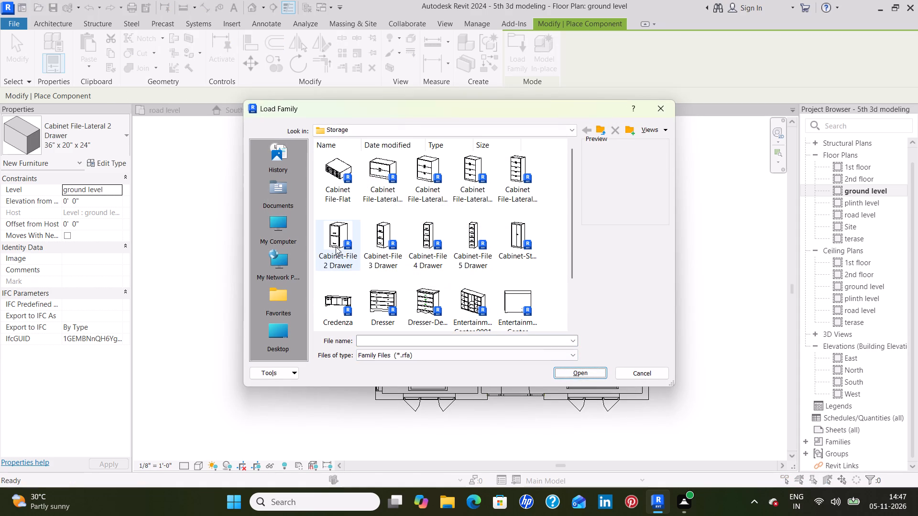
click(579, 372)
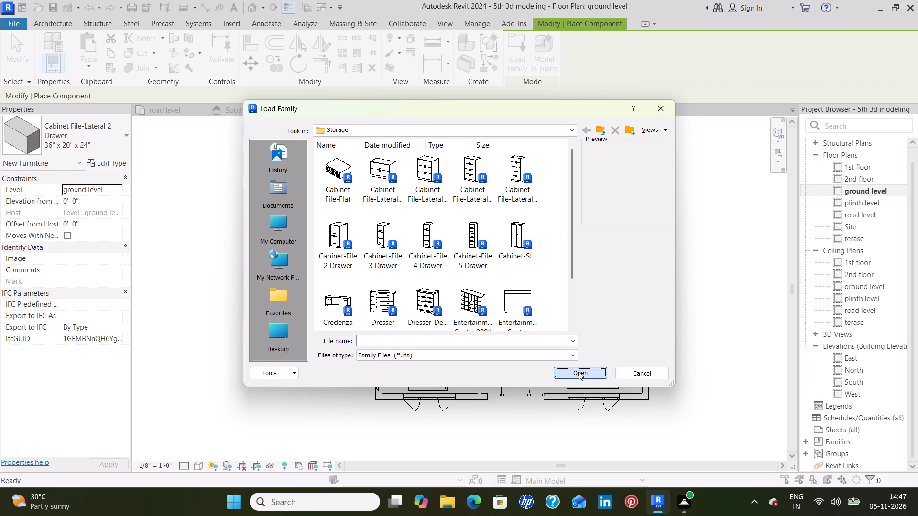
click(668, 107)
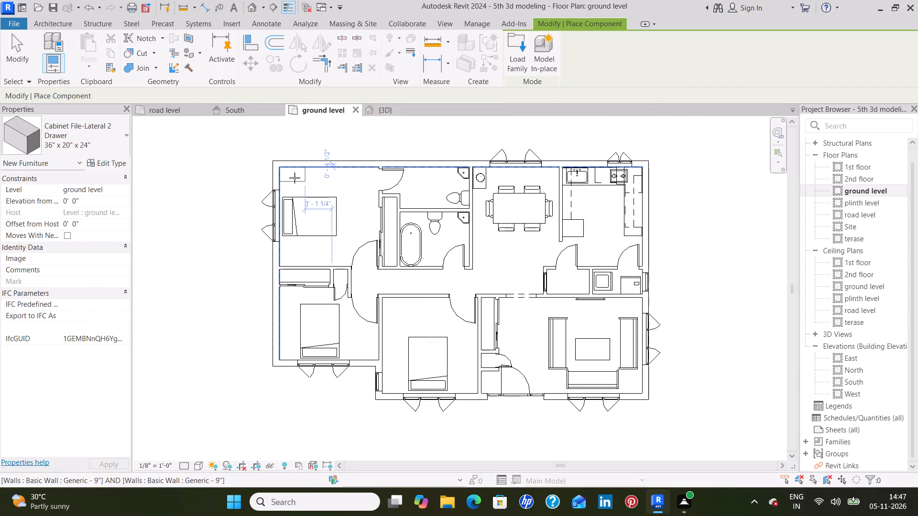
Place the 36" x 20" x 24" lateral file cabinet, rotated lengthwise along the window wall, in the northwest bedroom's corner above the bed.
key(space)
key(space)
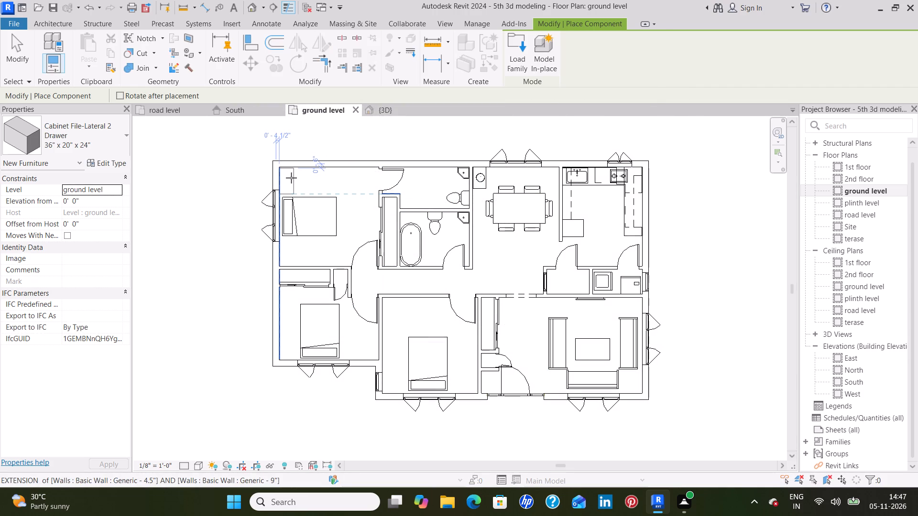
scroll(291, 178, up, 5)
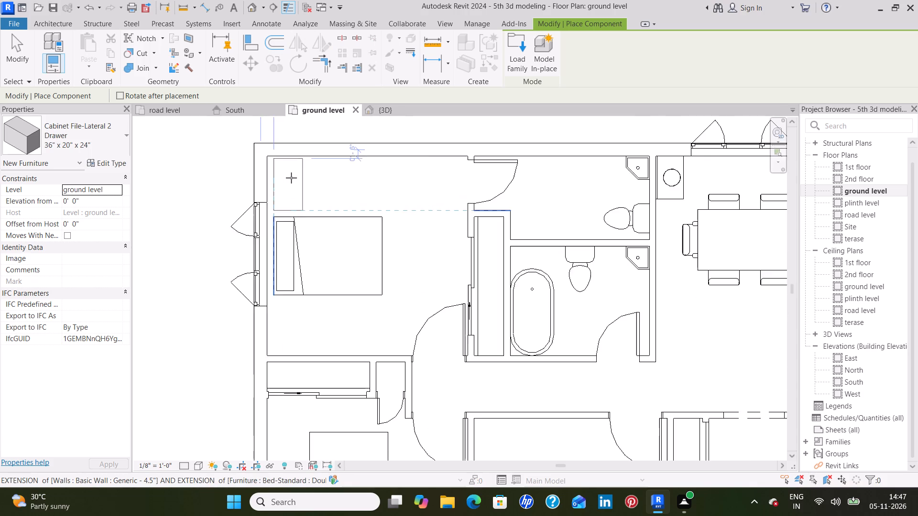
scroll(291, 178, up, 4)
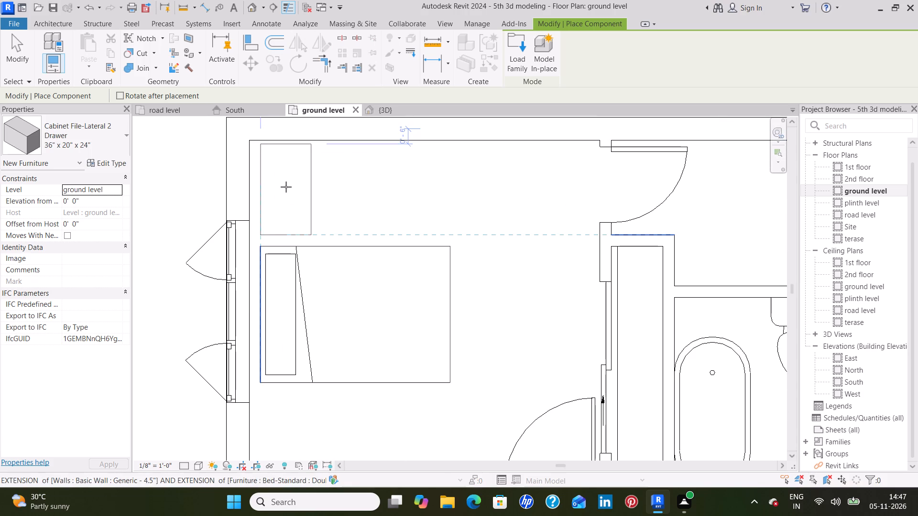
click(276, 185)
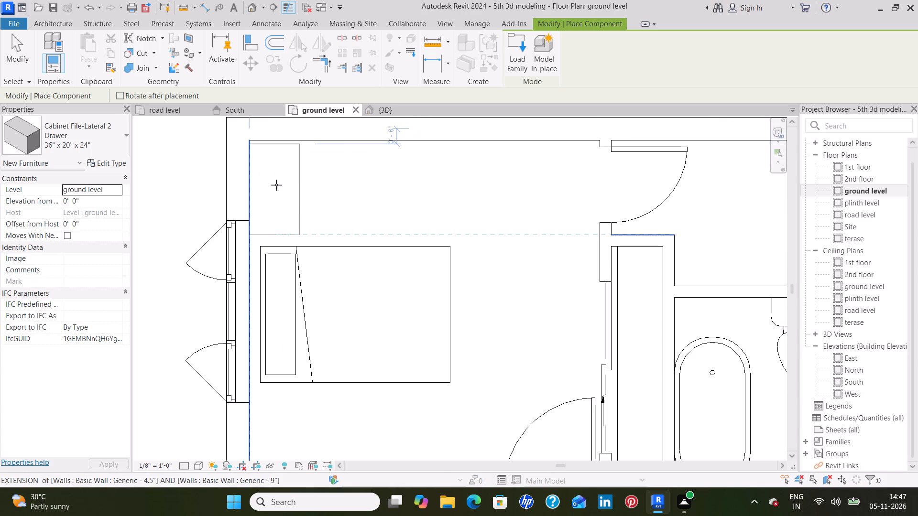
key(Escape)
key(Escape)
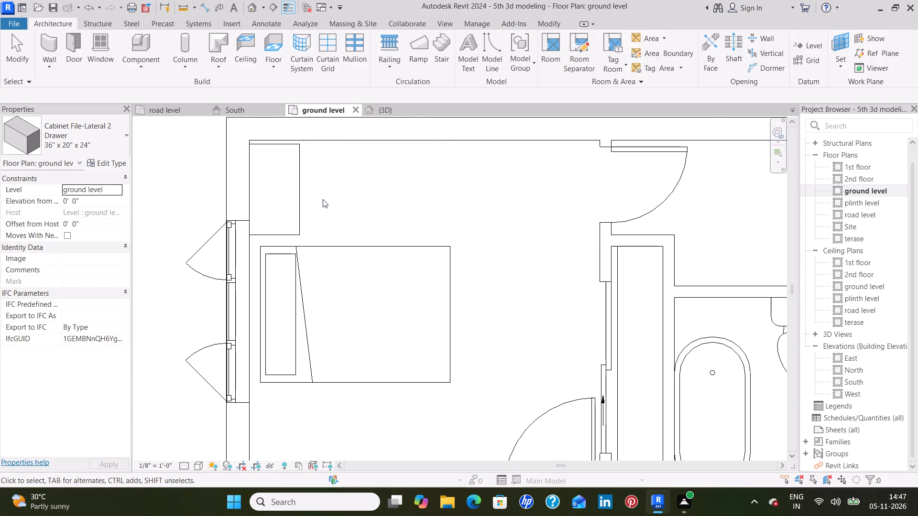
Nudge the northwest bedroom's double bed slightly closer to the window wall.
click(302, 246)
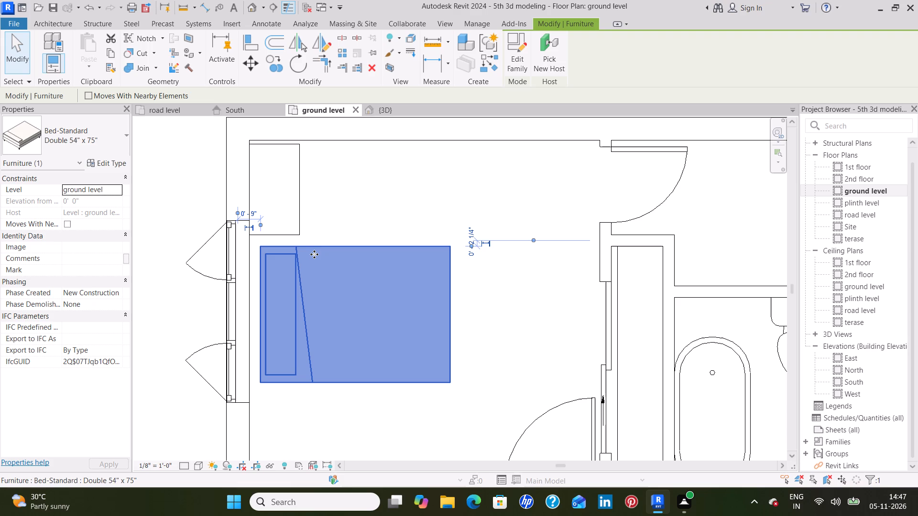
key(Down)
key(Up)
key(Left)
key(Left)
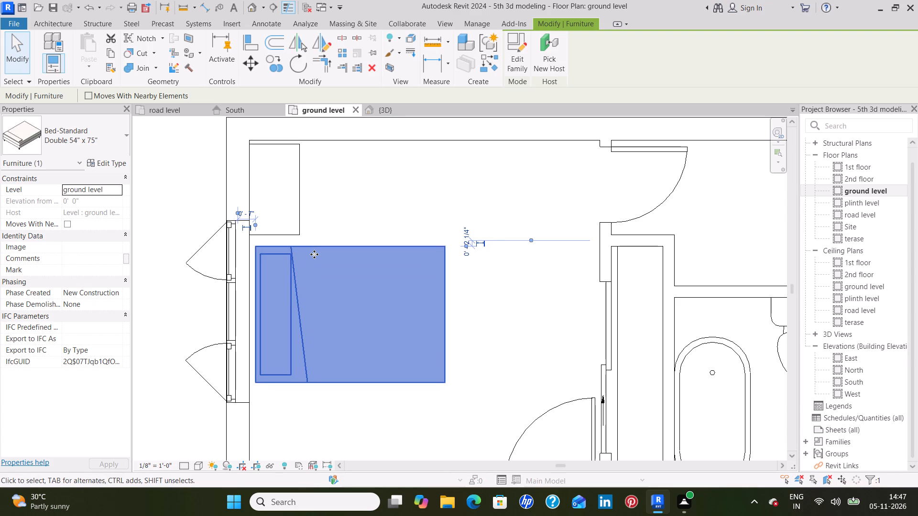
Nudge the northwest bedroom's cabinet toward the bed and off the window wall so it sits beside the headboard.
click(299, 229)
key(Down)
key(Down)
key(Down)
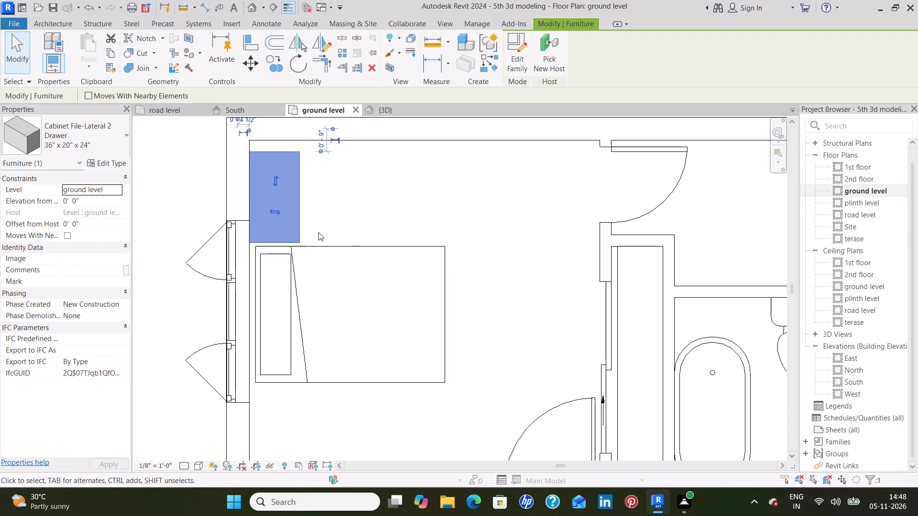
key(Down)
key(Down)
key(Right)
key(Right)
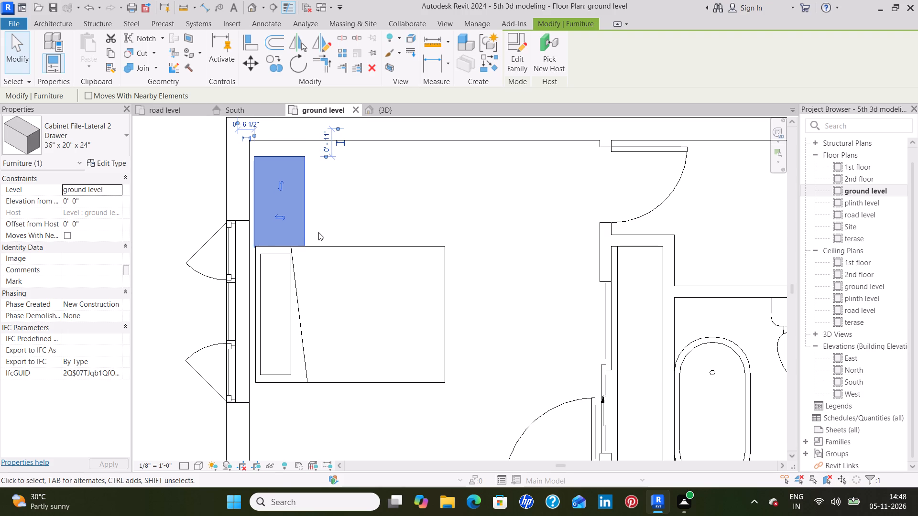
key(Right)
key(Up)
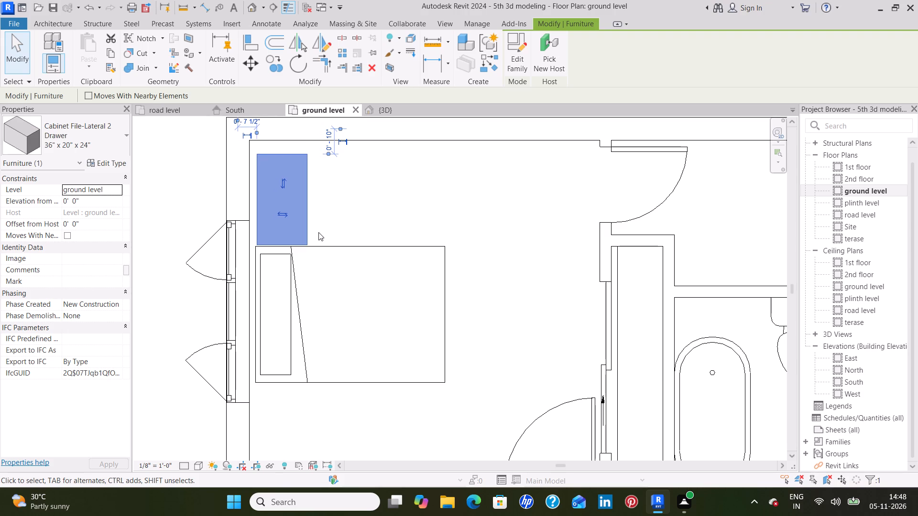
click(379, 221)
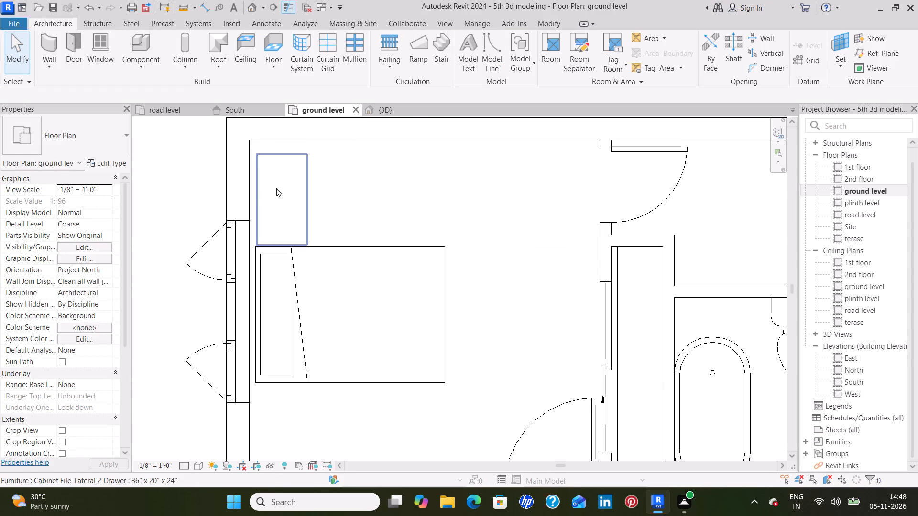
Create a similar 36" x 20" x 24" cabinet and place it beside the southwest bedroom's bed, against the window wall.
click(304, 189)
text(cs)
scroll(401, 355, down, 4)
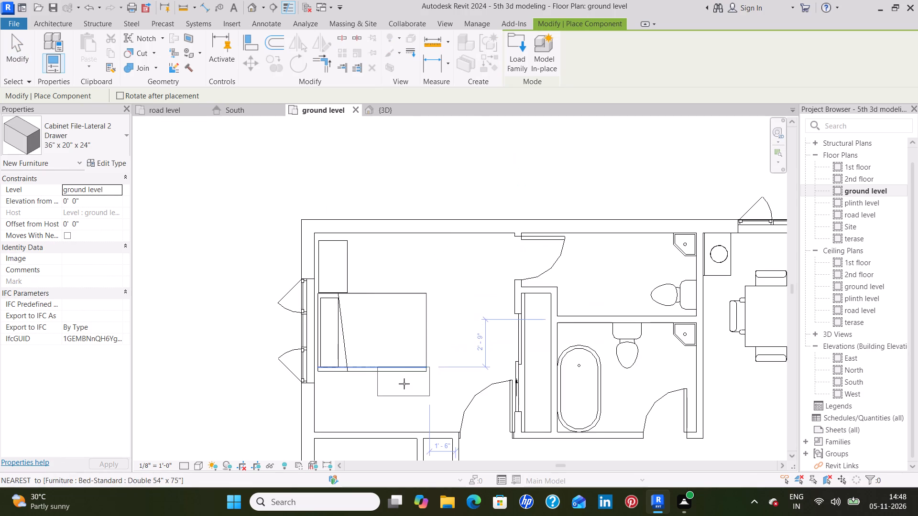
middle_drag(401, 354, 393, 198)
middle_drag(337, 363, 354, 215)
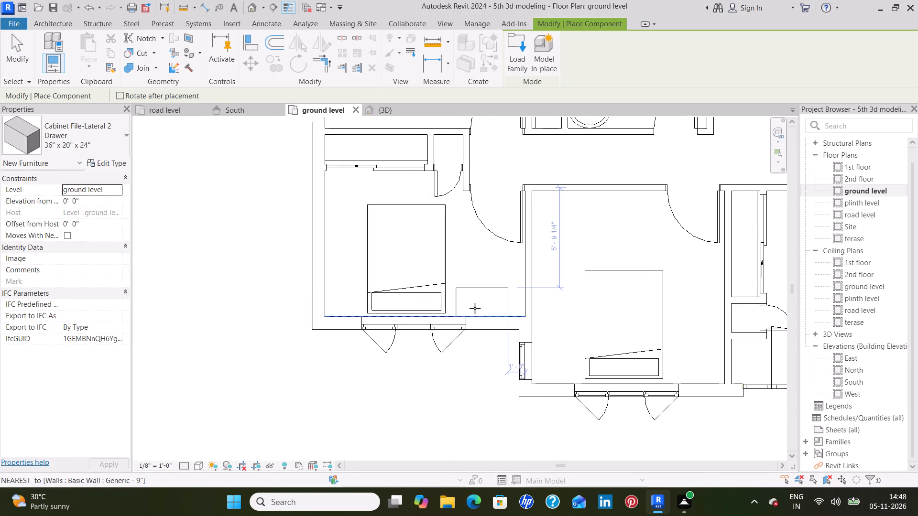
middle_drag(474, 306, 458, 243)
scroll(458, 243, up, 3)
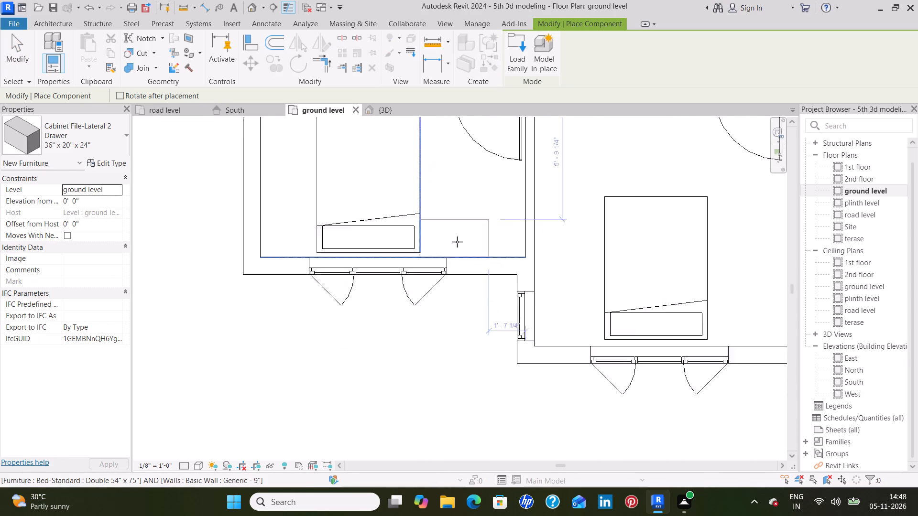
scroll(457, 242, up, 5)
click(451, 237)
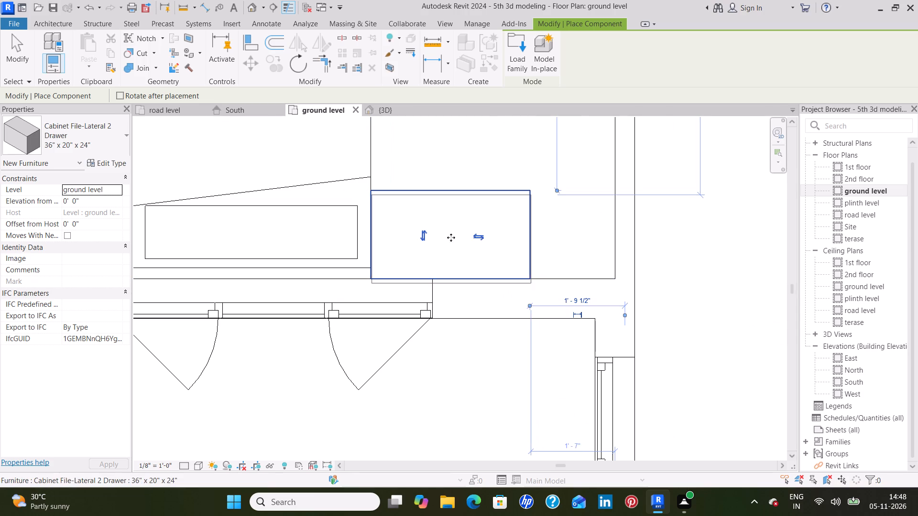
Place another matching cabinet beside the bed's headboard in the middle bedroom, against the window wall.
scroll(524, 253, down, 5)
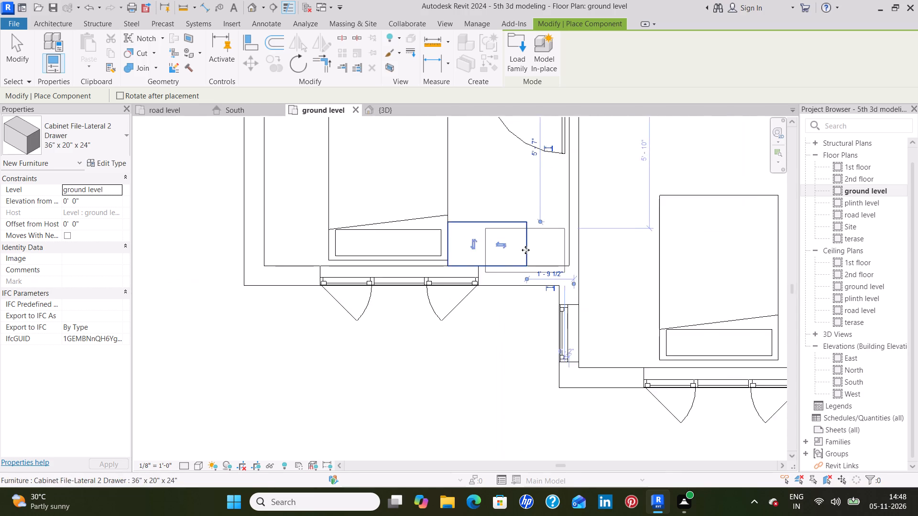
scroll(525, 250, down, 2)
middle_drag(594, 313, 415, 327)
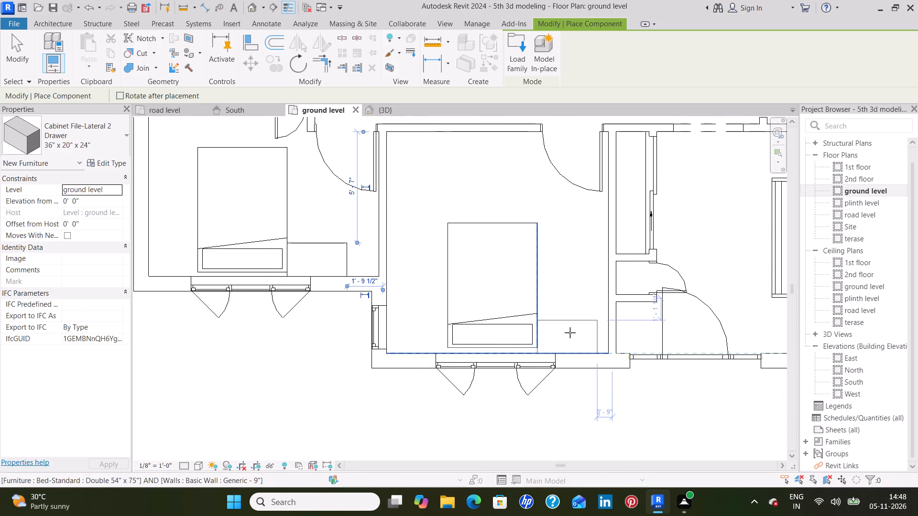
click(570, 333)
key(Escape)
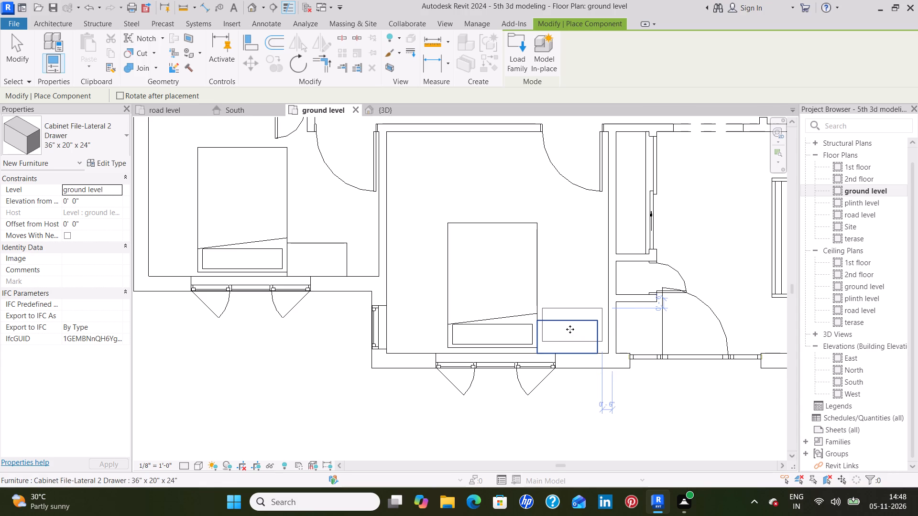
key(Escape)
Nudge the middle bedroom's cabinet slightly away from the window wall.
click(571, 322)
scroll(569, 318, up, 6)
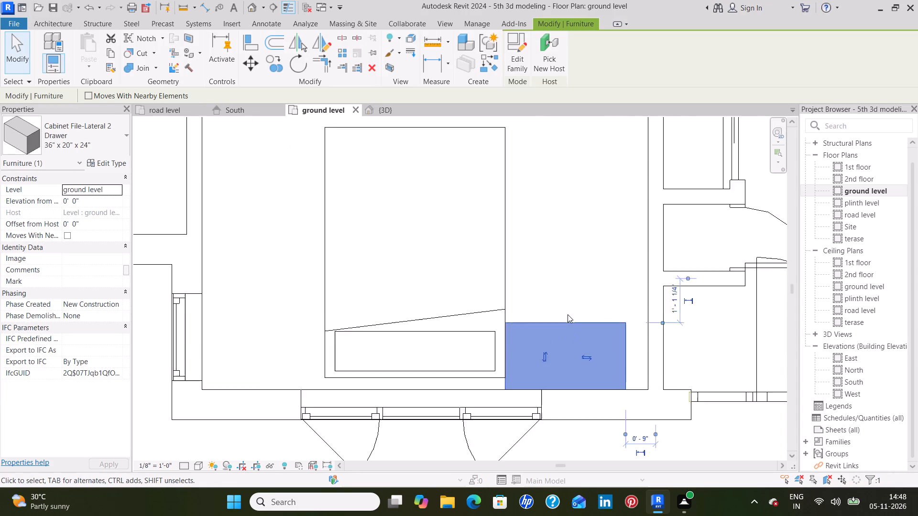
scroll(568, 314, up, 3)
key(Up)
key(Up)
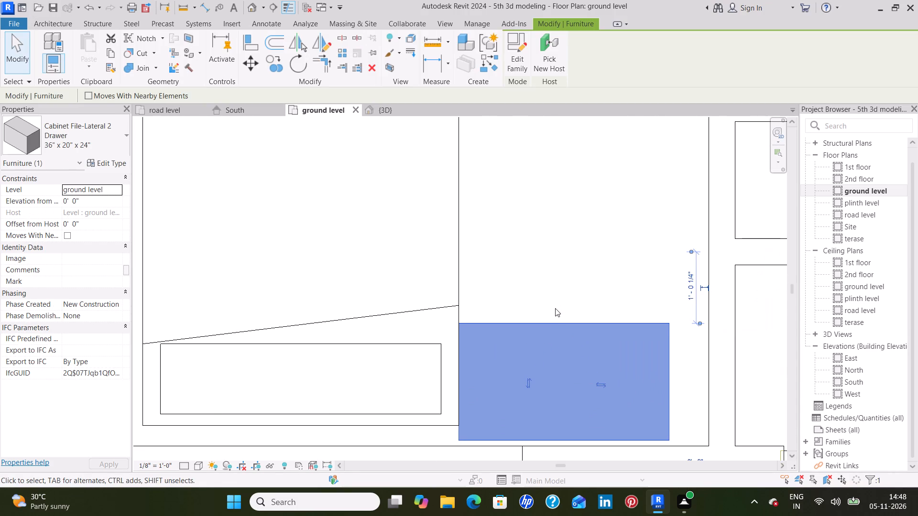
key(Up)
key(Up)
key(Up)
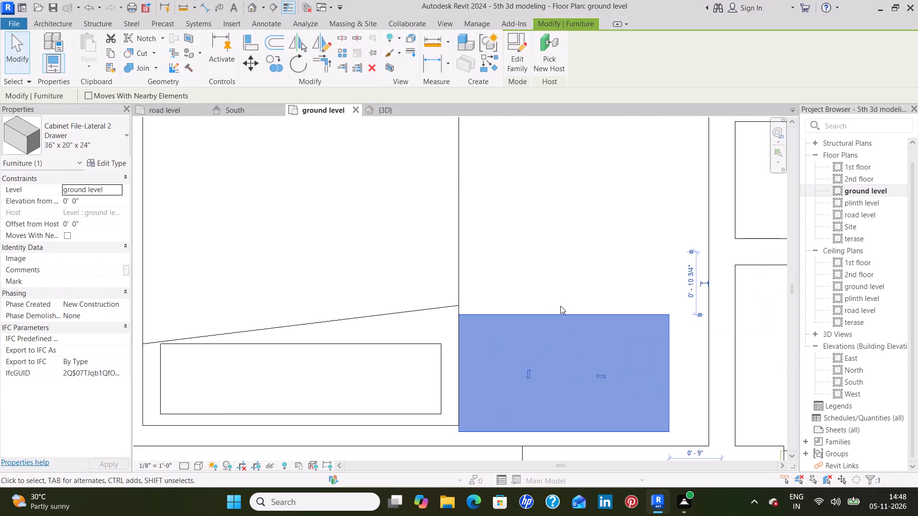
Nudge the middle bedroom's double bed toward the window wall until its head end lines up with the cabinet's back.
click(438, 344)
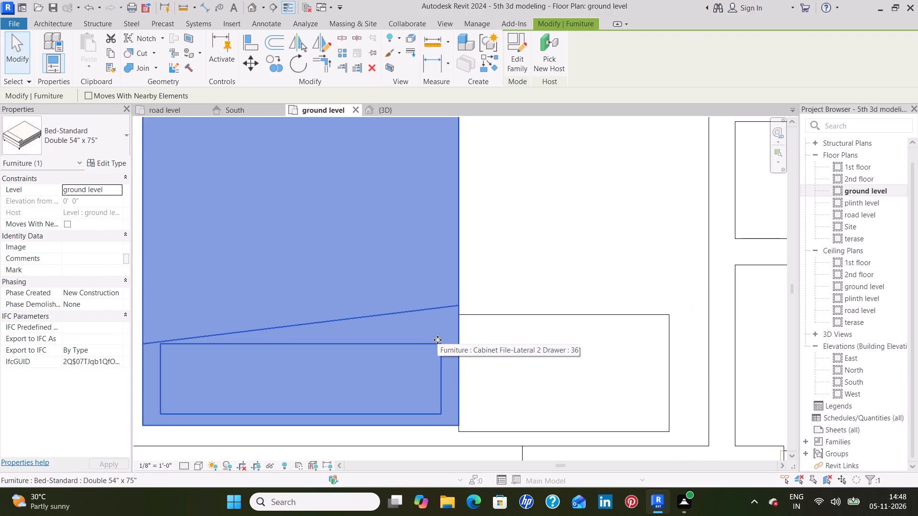
key(Down)
key(Down)
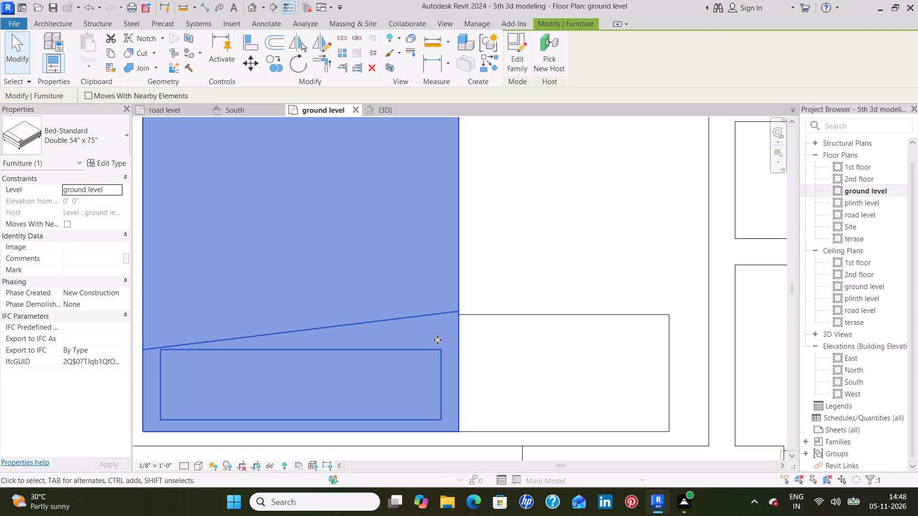
click(523, 258)
Nudge the southwest bedroom's cabinet slightly away from the window wall.
scroll(463, 266, down, 5)
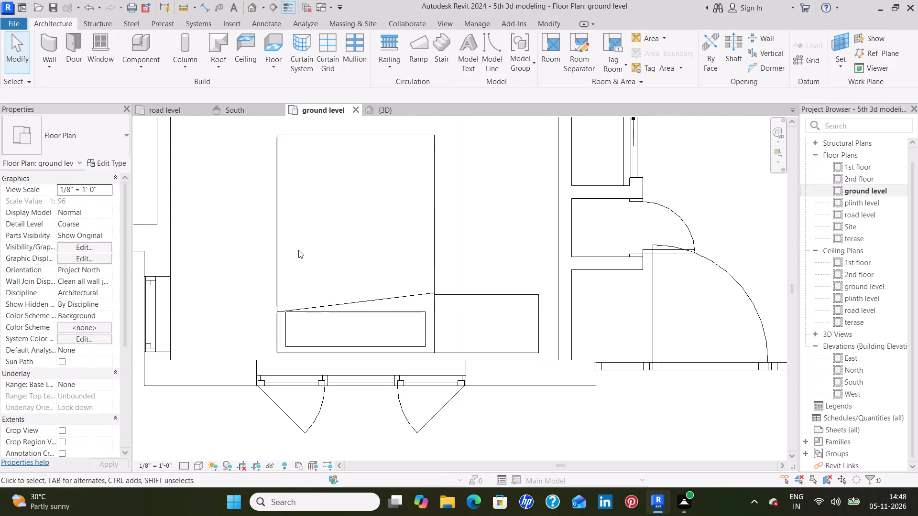
middle_drag(303, 250, 407, 261)
scroll(411, 265, down, 3)
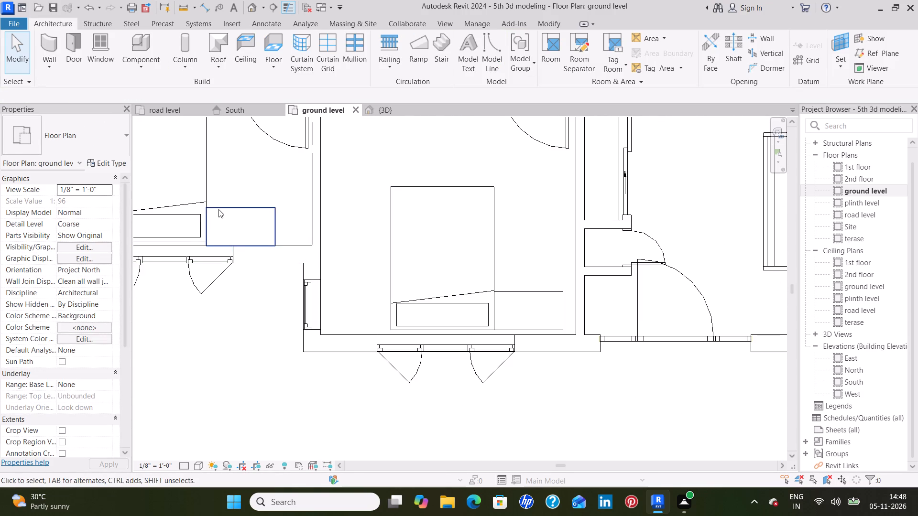
middle_drag(220, 208, 327, 191)
click(359, 192)
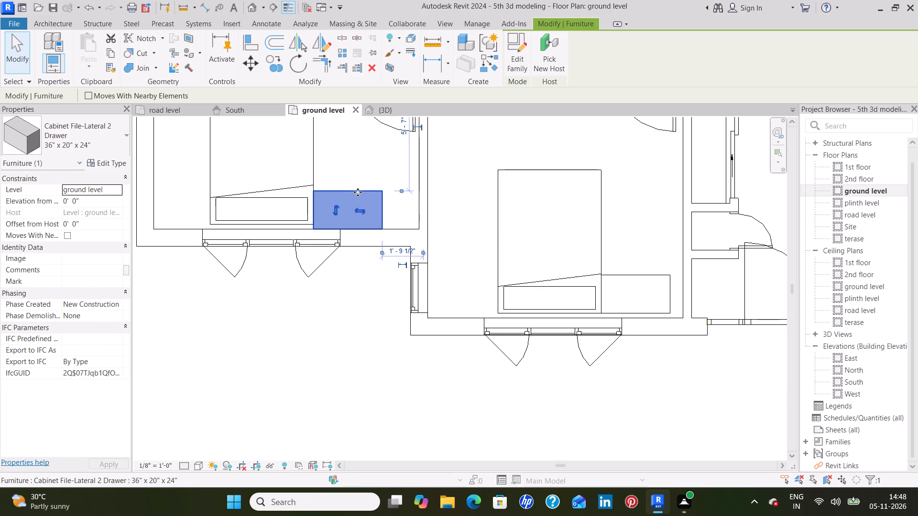
scroll(354, 193, up, 4)
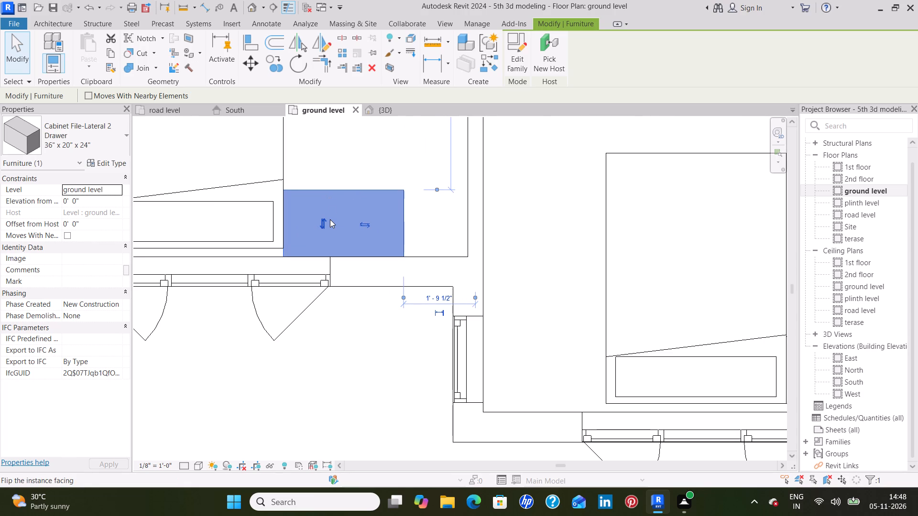
key(Up)
key(Up)
key(Up)
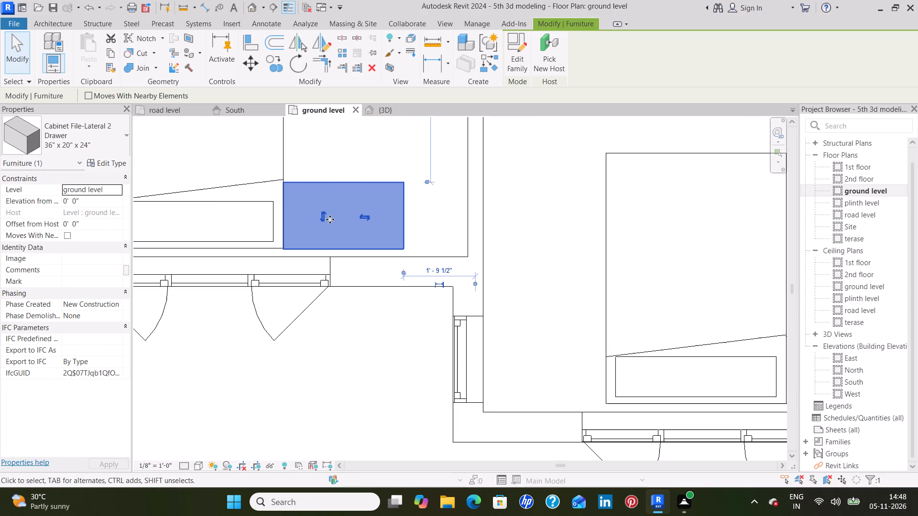
Nudge the southwest bedroom's double bed toward the window wall until its head end lines up with the cabinet's back.
click(261, 194)
scroll(270, 247, up, 1)
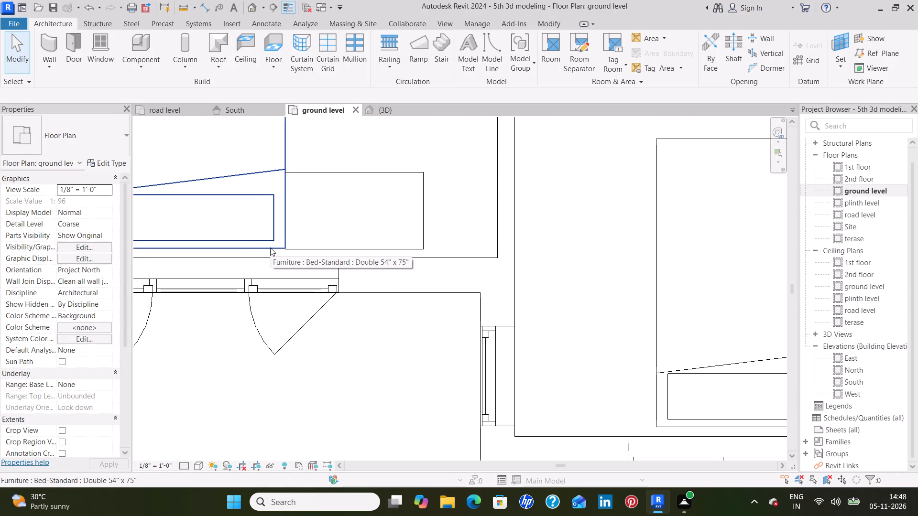
scroll(270, 247, up, 4)
click(272, 244)
scroll(291, 242, up, 8)
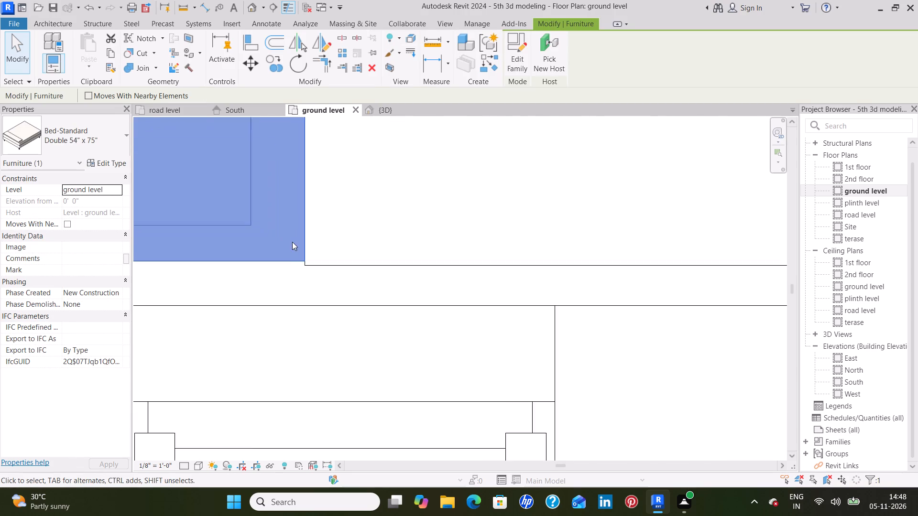
scroll(292, 242, up, 1)
key(Down)
key(Down)
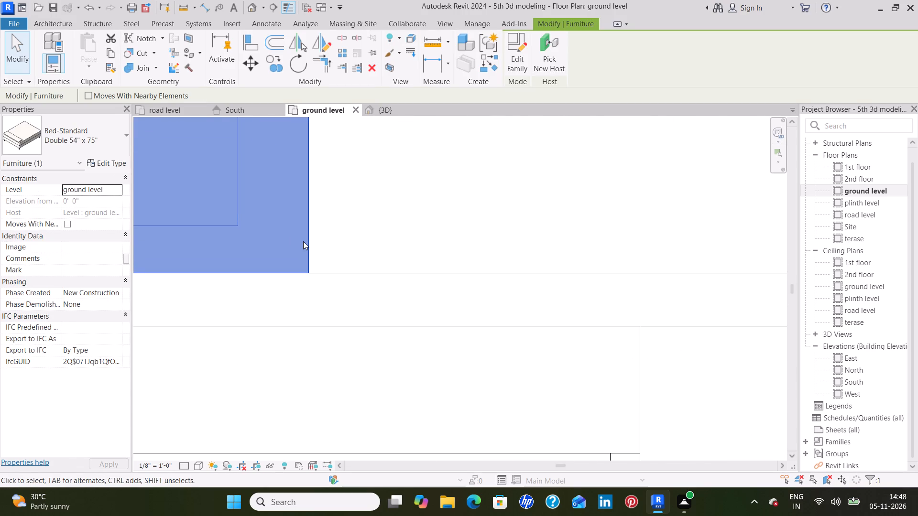
click(393, 246)
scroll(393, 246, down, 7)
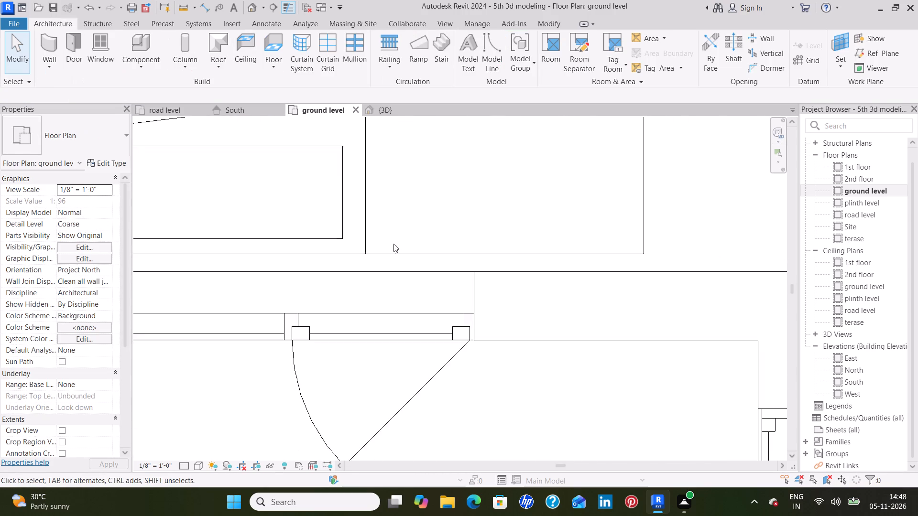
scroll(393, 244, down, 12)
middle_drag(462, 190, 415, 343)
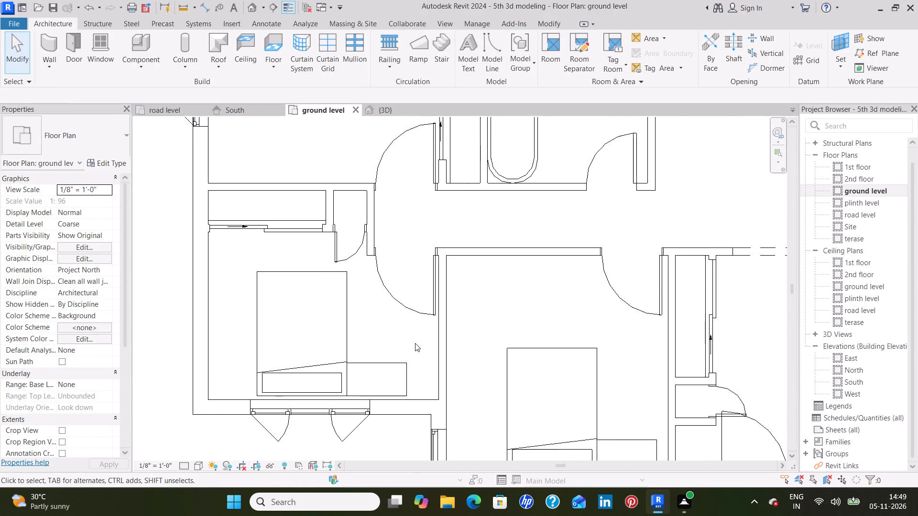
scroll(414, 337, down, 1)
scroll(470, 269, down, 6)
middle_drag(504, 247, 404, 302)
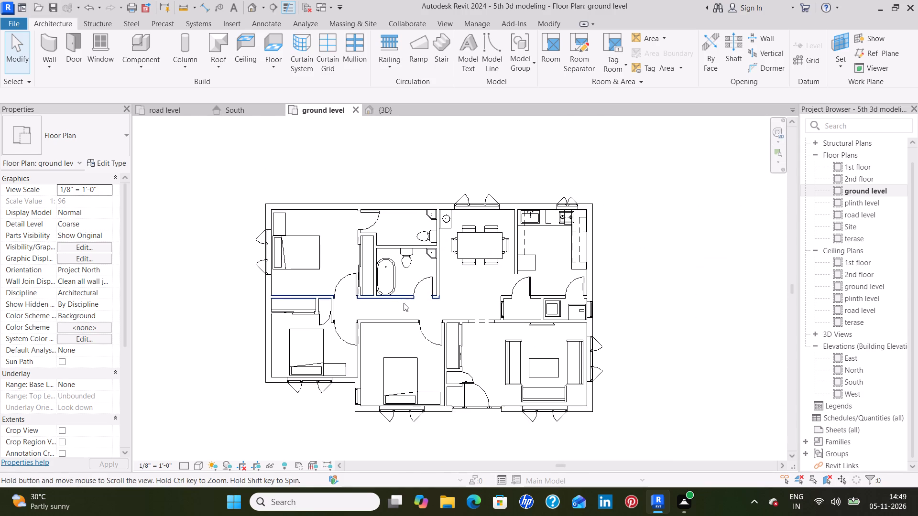
In the 3D view, rotate the middle bedroom's bedside cabinet 180° so its drawers face into the room.
click(387, 110)
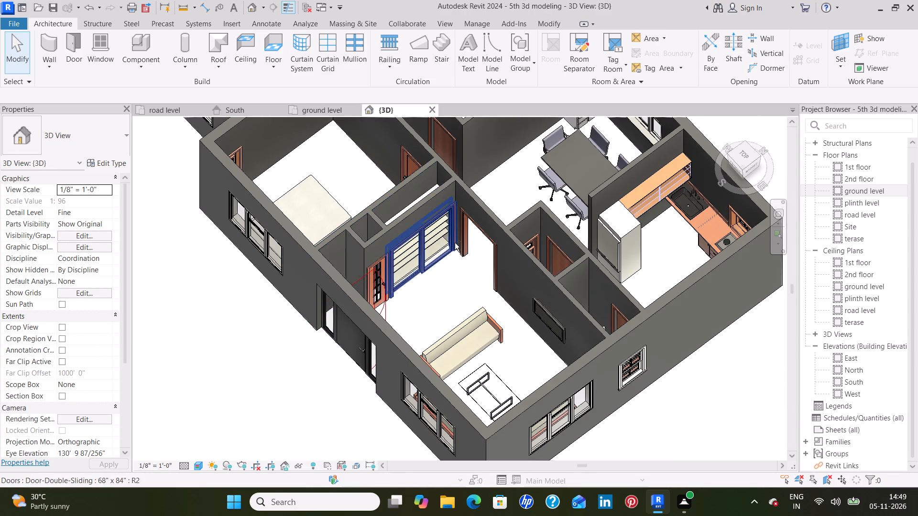
shift+middle_drag(455, 243, 379, 279)
middle_drag(455, 138, 457, 267)
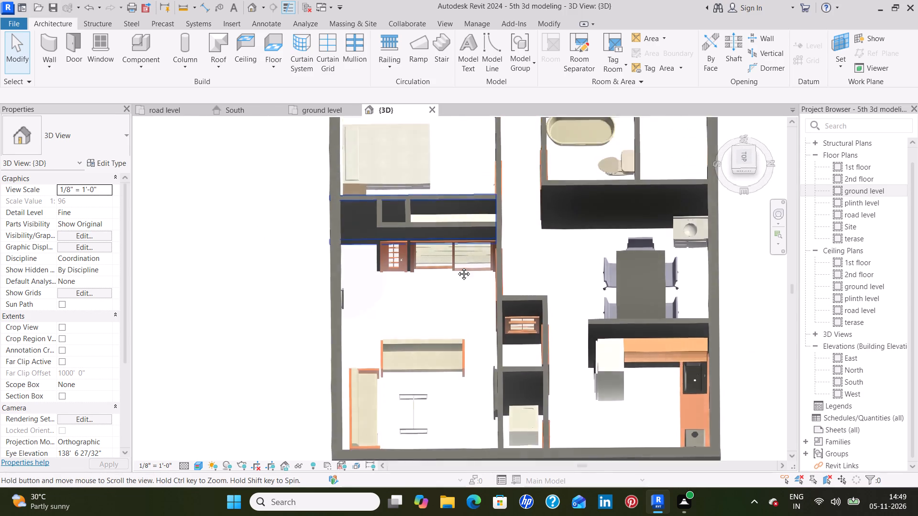
middle_drag(457, 267, 451, 310)
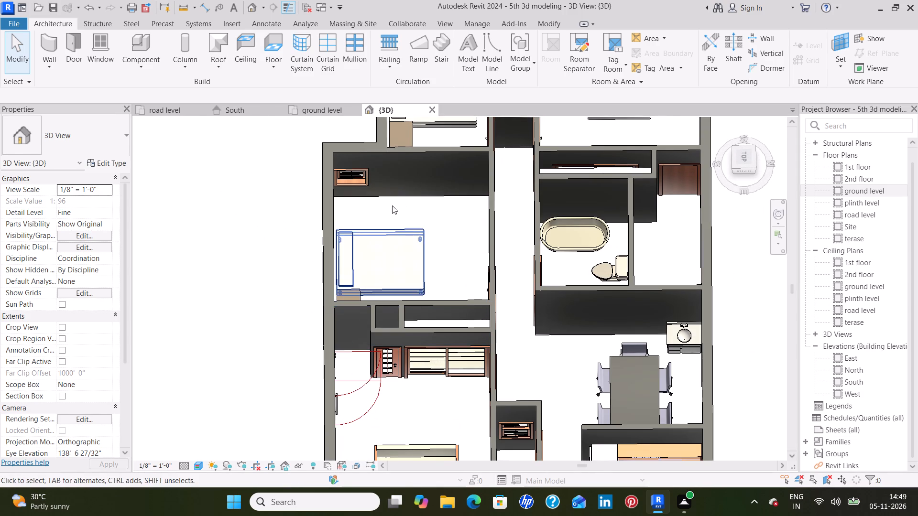
shift+middle_drag(480, 236, 475, 249)
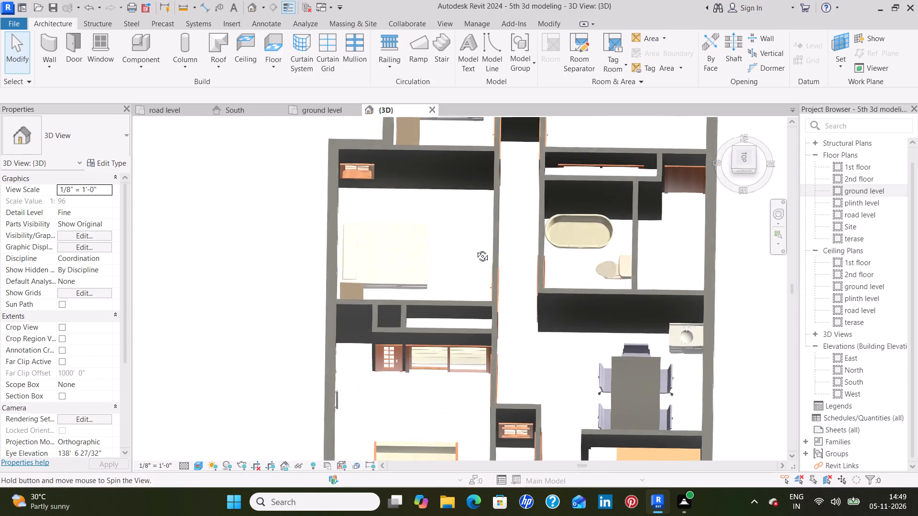
shift+middle_drag(475, 249, 378, 208)
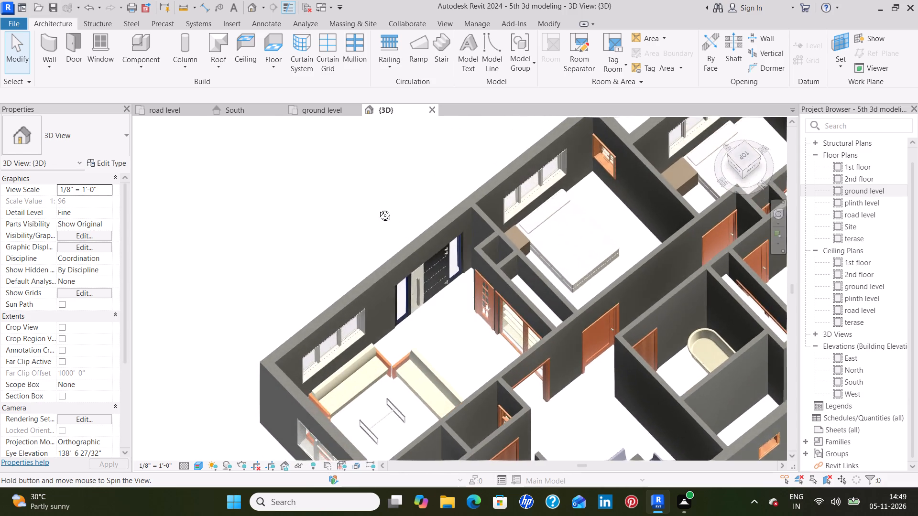
shift+middle_drag(378, 208, 361, 207)
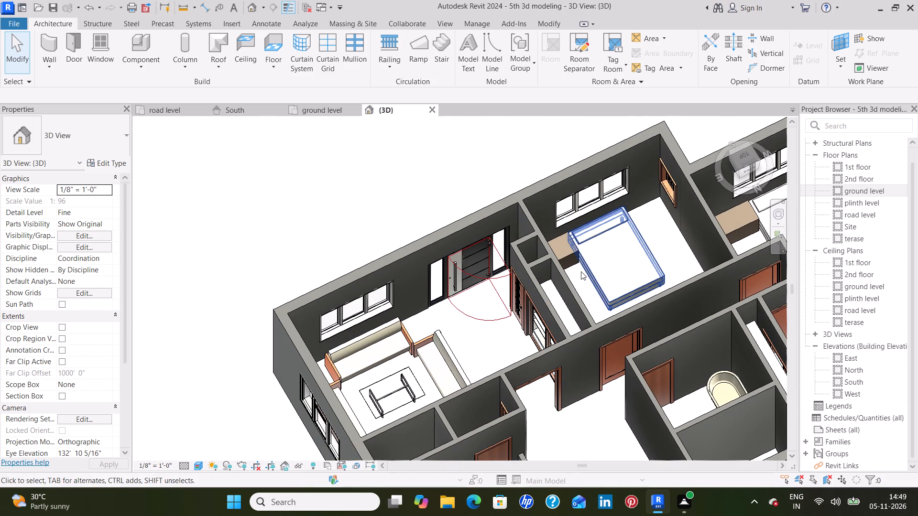
middle_drag(581, 271, 554, 287)
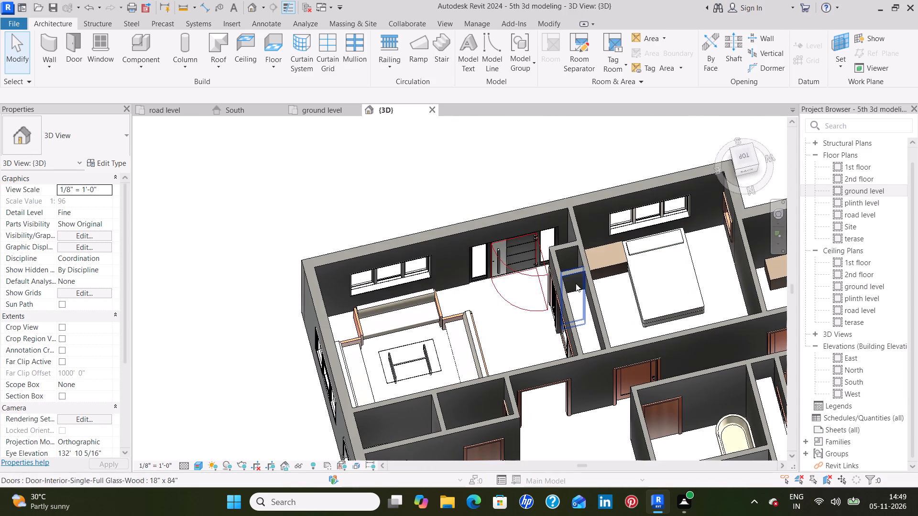
click(610, 268)
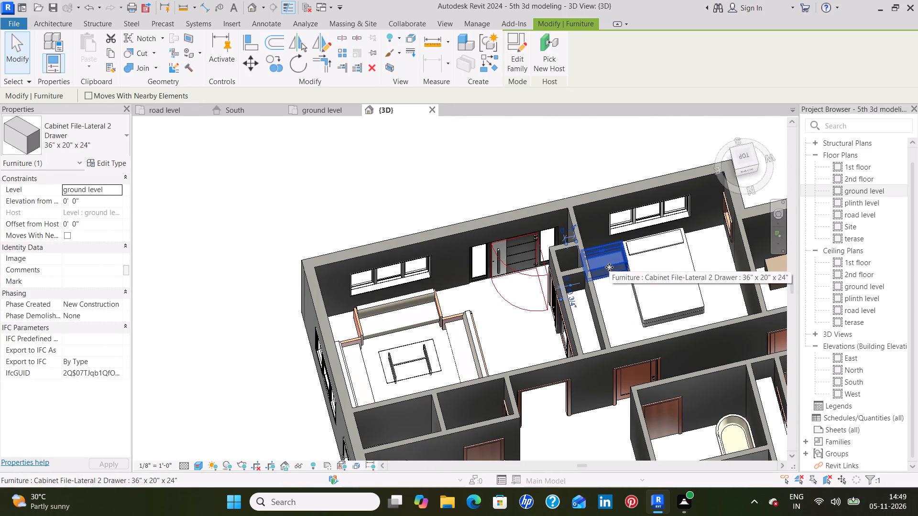
key(space)
key(space)
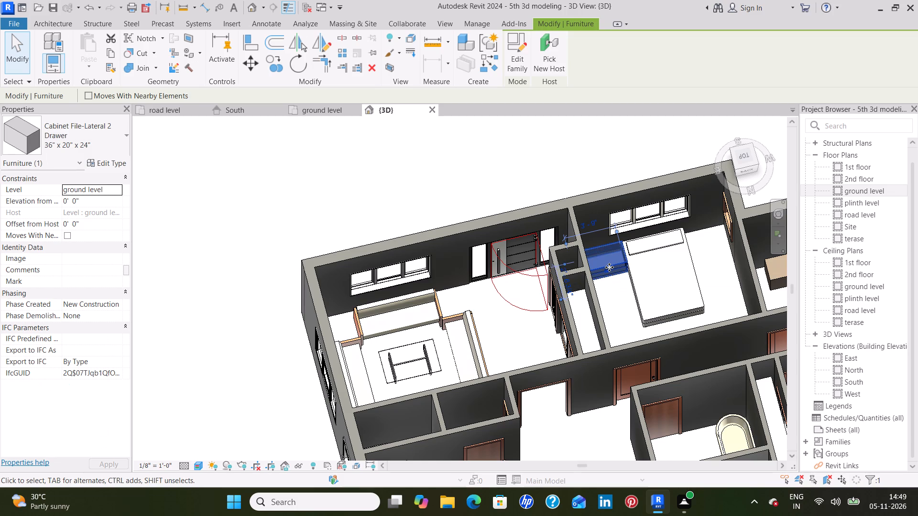
click(614, 303)
Rotate the southwest bedroom's bedside cabinet 180° so its drawers face into the room.
middle_drag(711, 292, 464, 307)
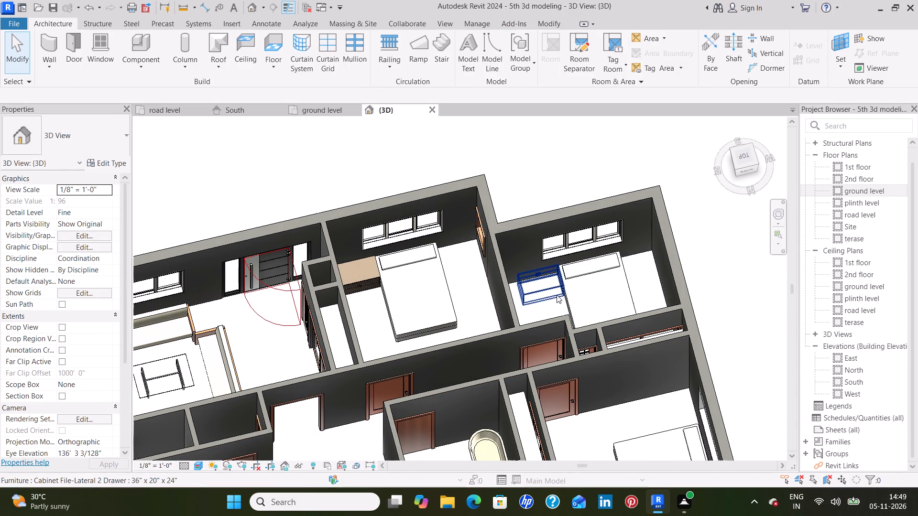
click(539, 288)
key(space)
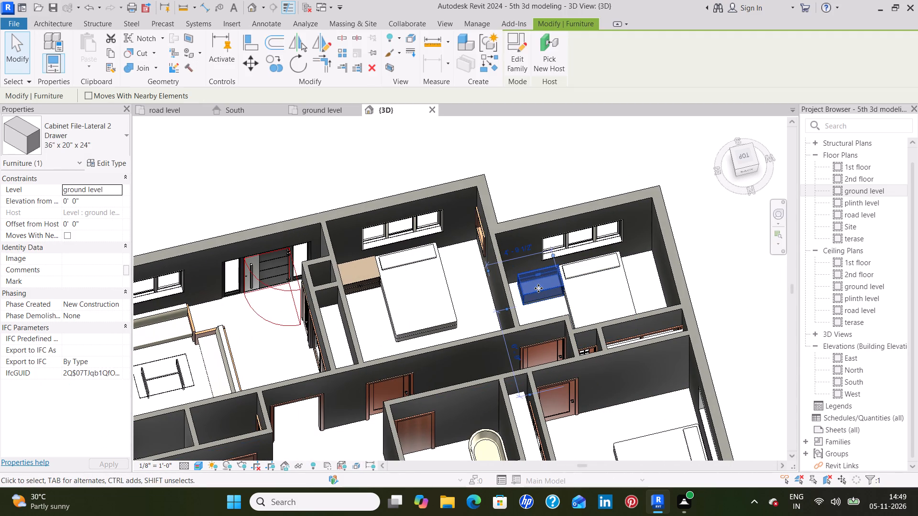
key(space)
click(544, 310)
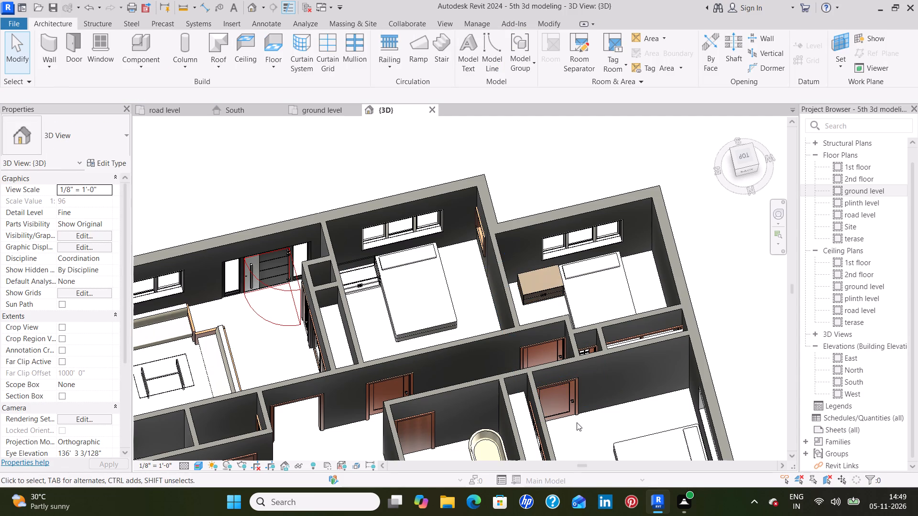
Examine the northwest bedroom's bed and bedside cabinet in 3D, checking which way the cabinet's drawers face.
shift+middle_drag(602, 428, 655, 421)
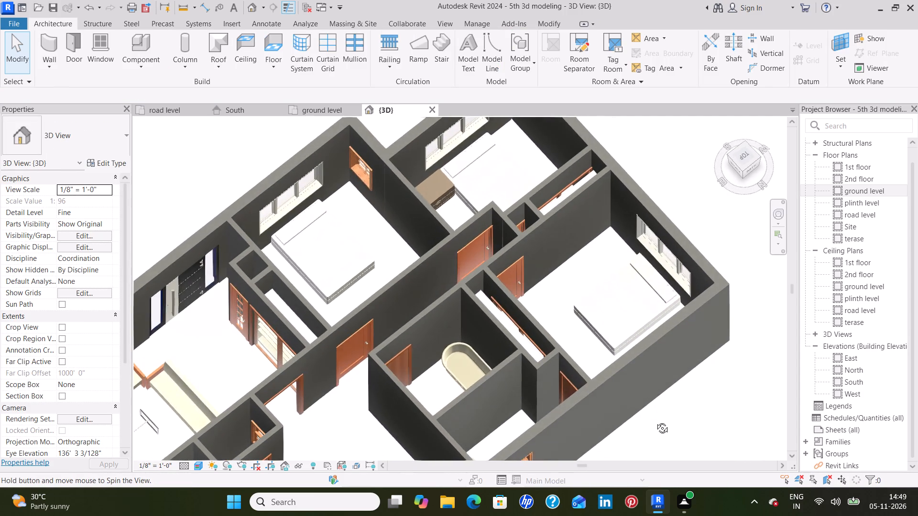
shift+middle_drag(655, 421, 671, 415)
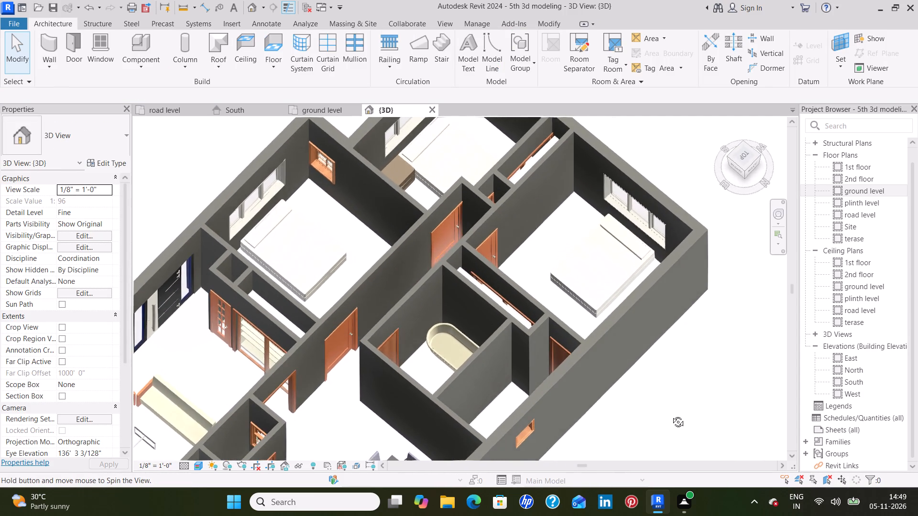
shift+middle_drag(671, 415, 673, 414)
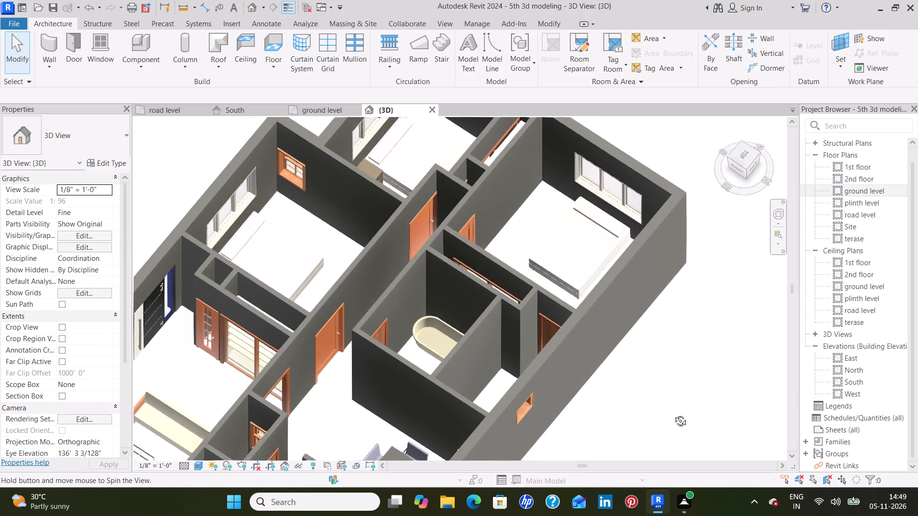
shift+middle_drag(673, 414, 686, 429)
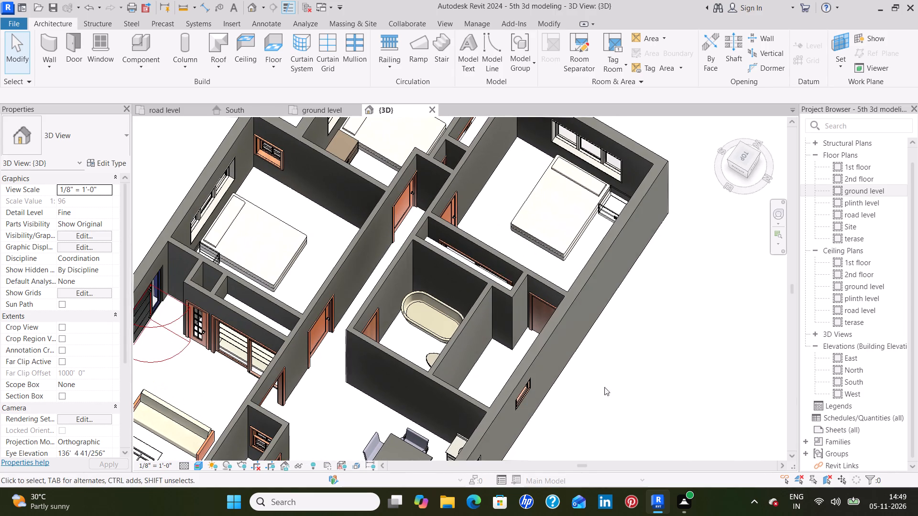
shift+middle_drag(481, 206, 482, 207)
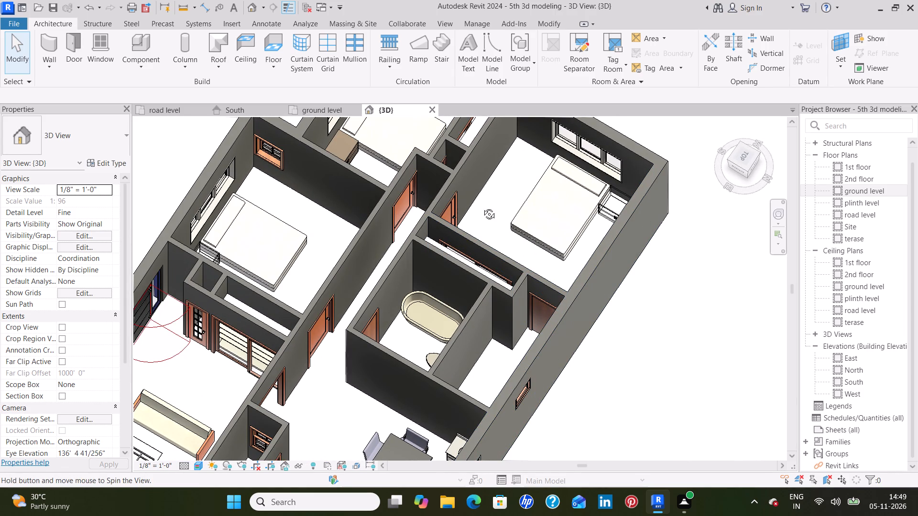
shift+middle_drag(482, 207, 518, 213)
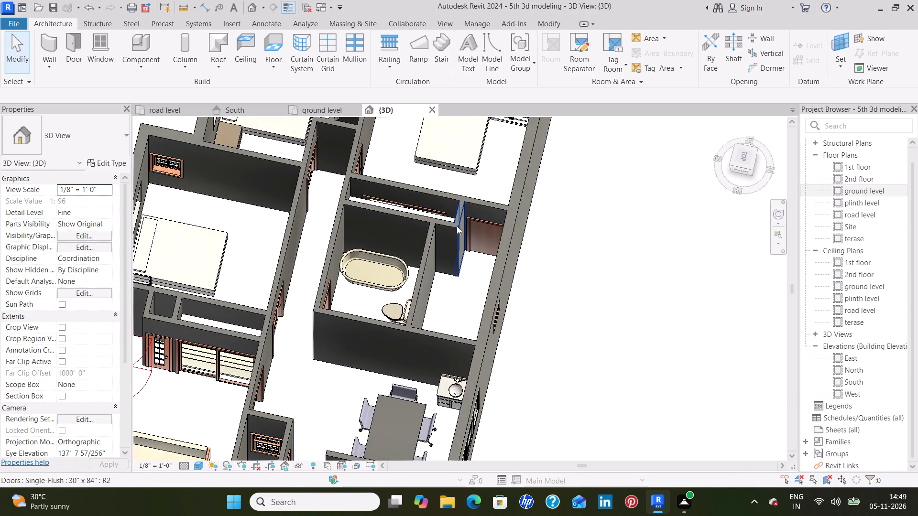
middle_drag(456, 220, 459, 369)
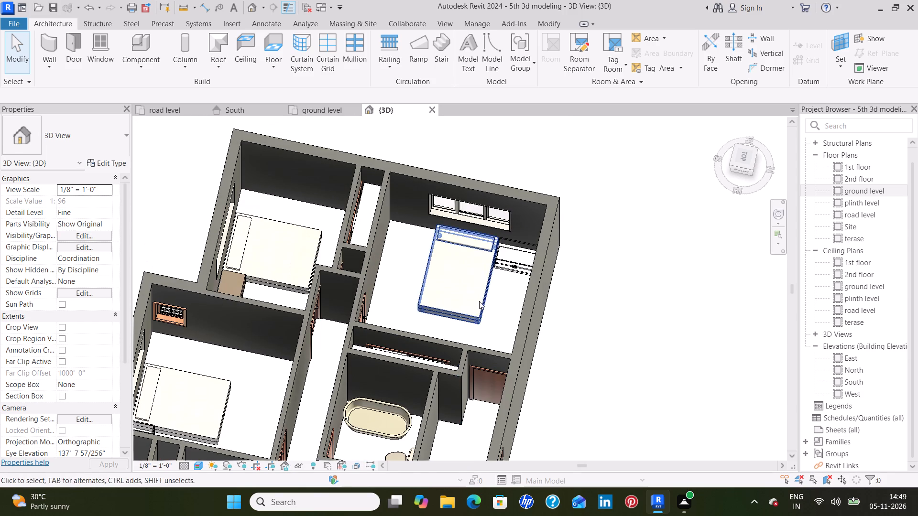
shift+middle_drag(485, 289, 495, 262)
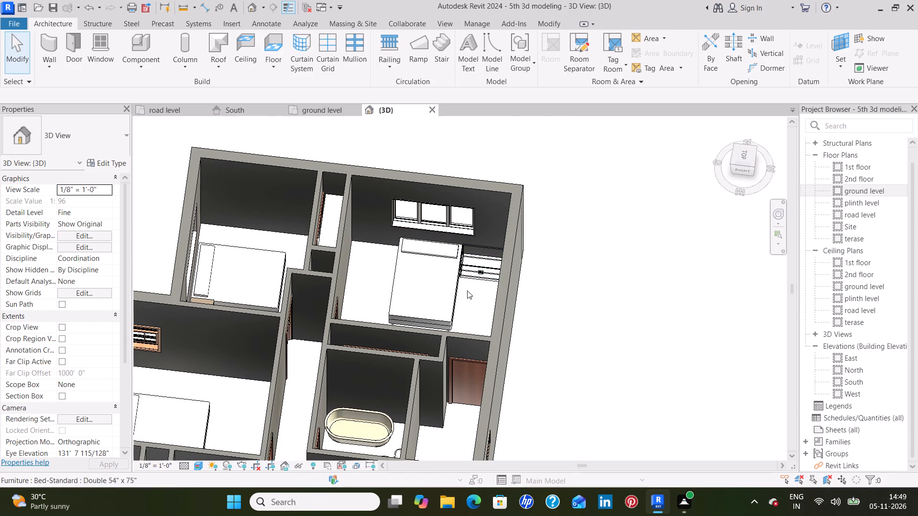
click(547, 279)
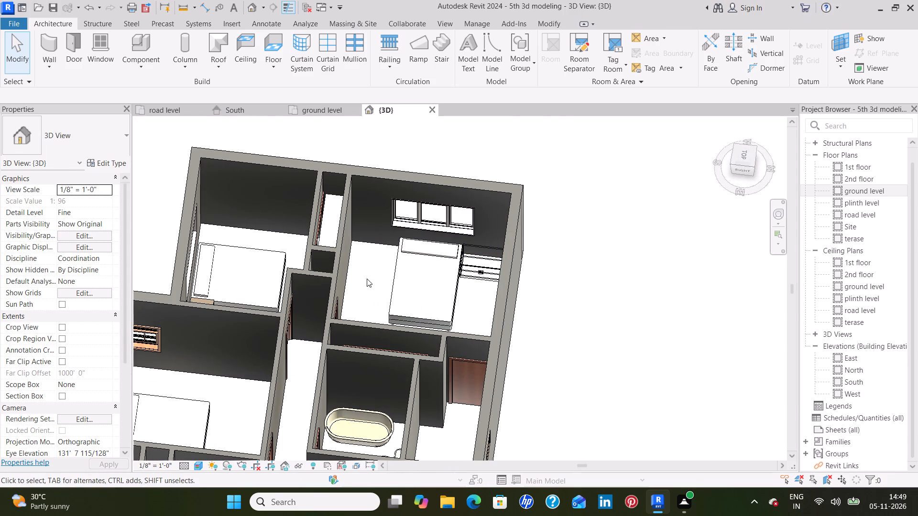
click(383, 267)
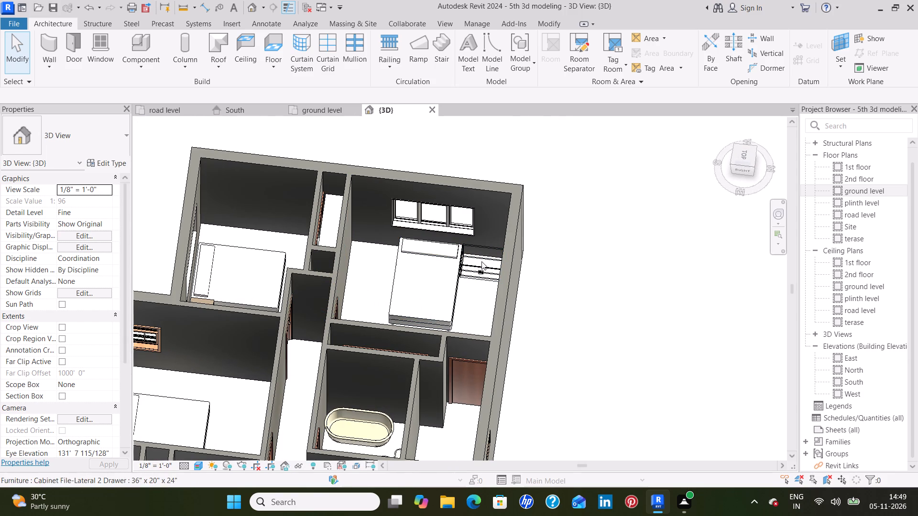
click(481, 261)
click(601, 282)
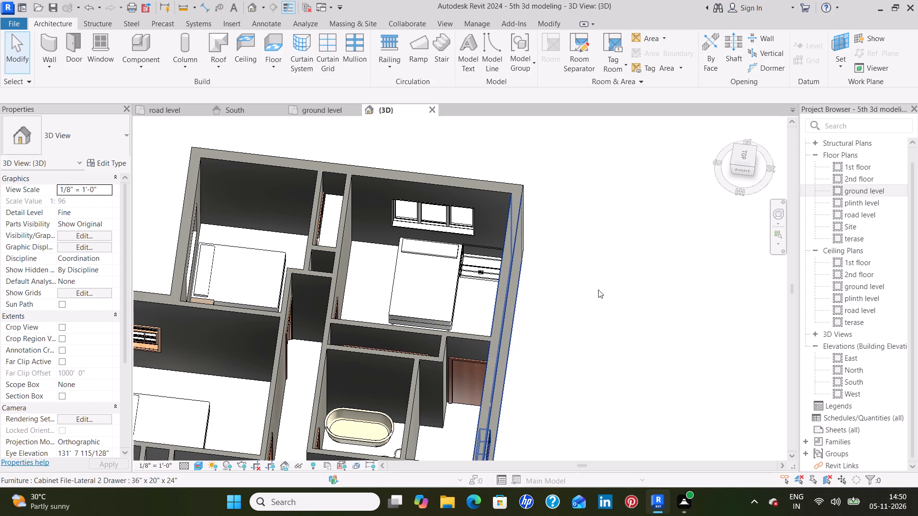
middle_drag(597, 306, 606, 275)
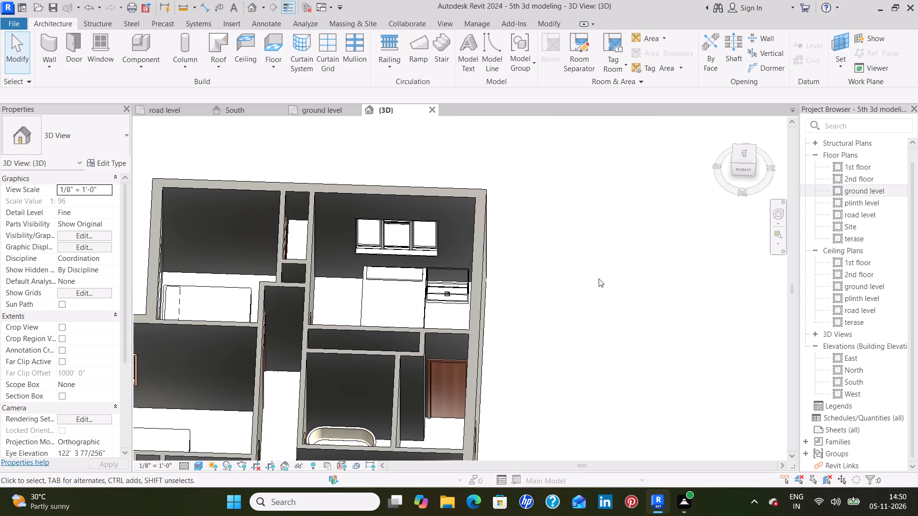
scroll(486, 317, down, 4)
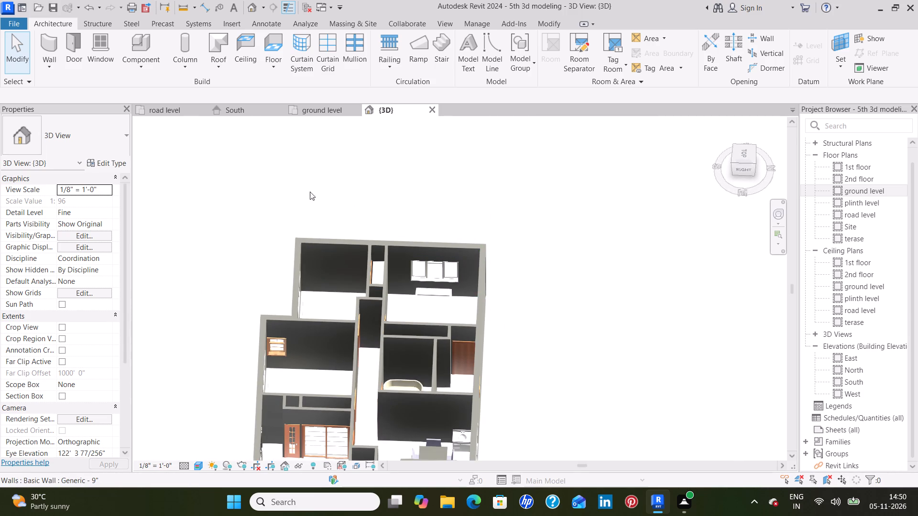
In the ground level plan, nudge the southwest bedroom's cabinet slightly away from the bed's side, leaving a hairline gap.
click(324, 112)
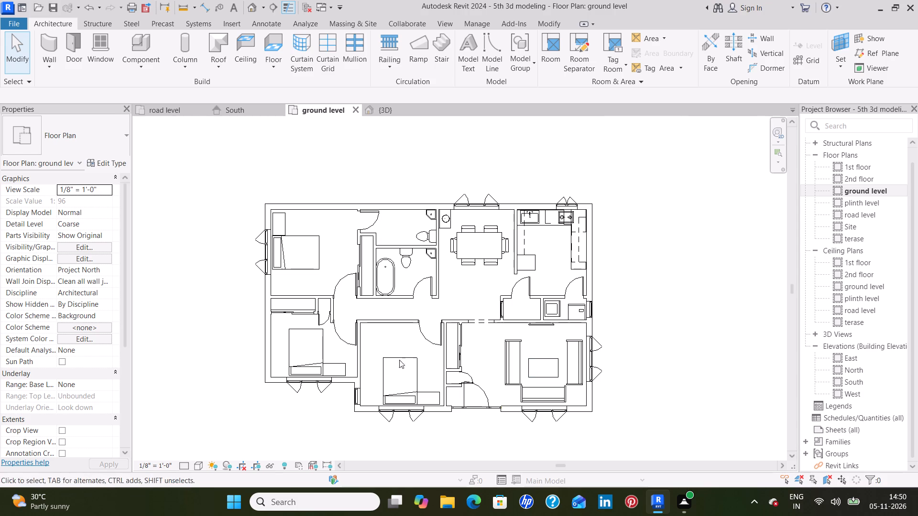
scroll(324, 308, up, 9)
middle_drag(316, 285, 386, 416)
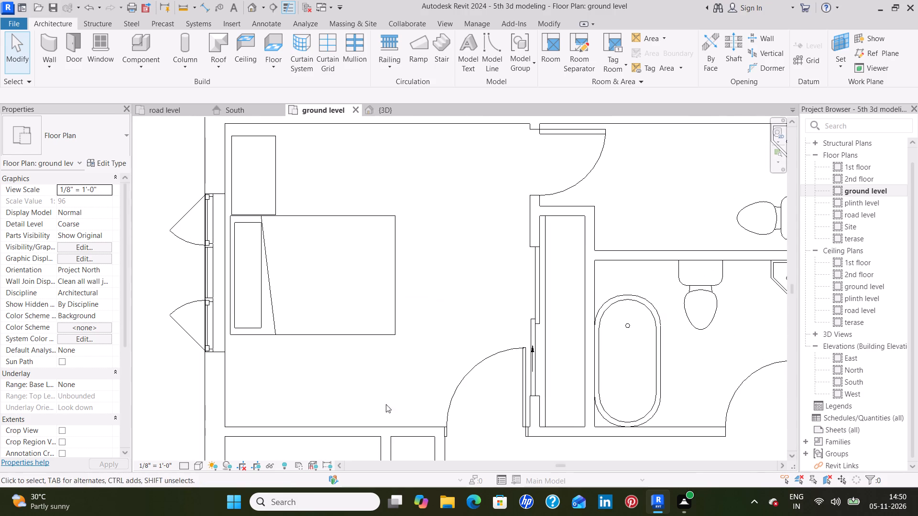
middle_drag(286, 250, 286, 311)
middle_drag(339, 356, 359, 270)
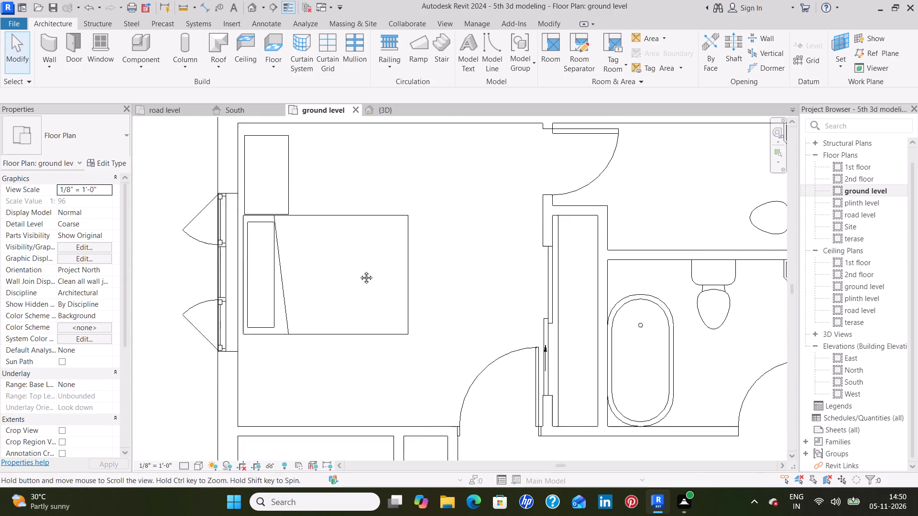
middle_drag(359, 270, 360, 264)
middle_drag(372, 396, 372, 275)
middle_drag(373, 380, 377, 260)
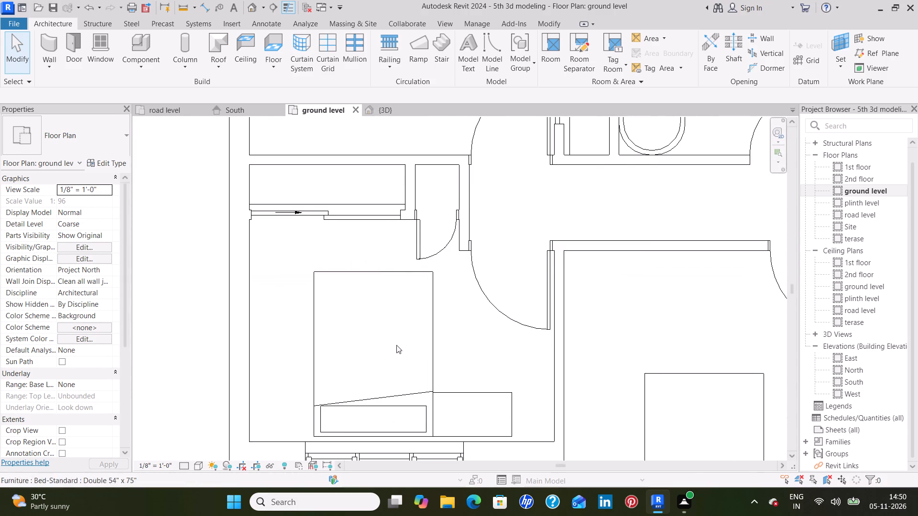
middle_drag(398, 351, 381, 271)
scroll(481, 321, up, 3)
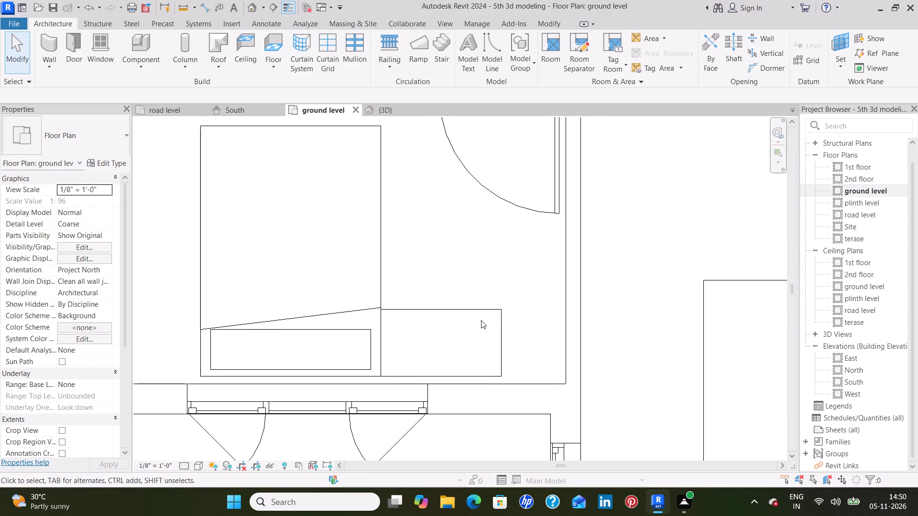
scroll(481, 320, up, 3)
click(475, 305)
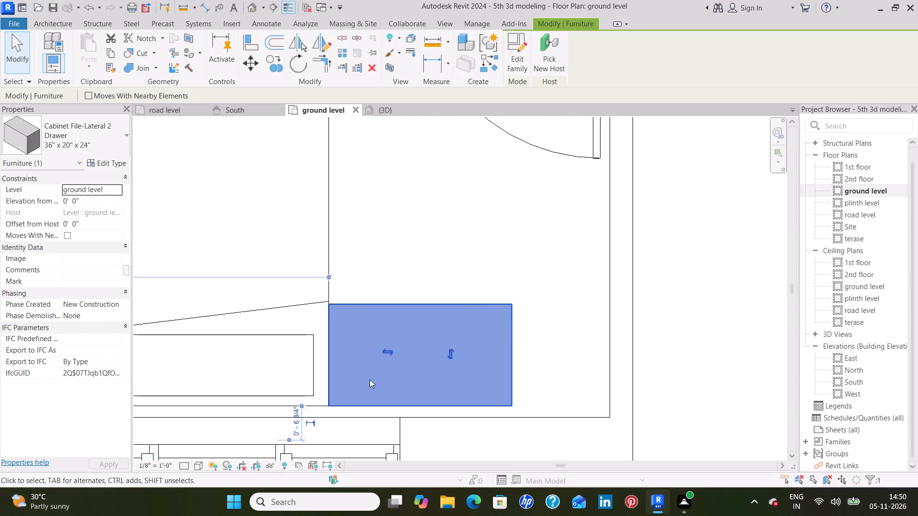
scroll(360, 384, up, 6)
key(Right)
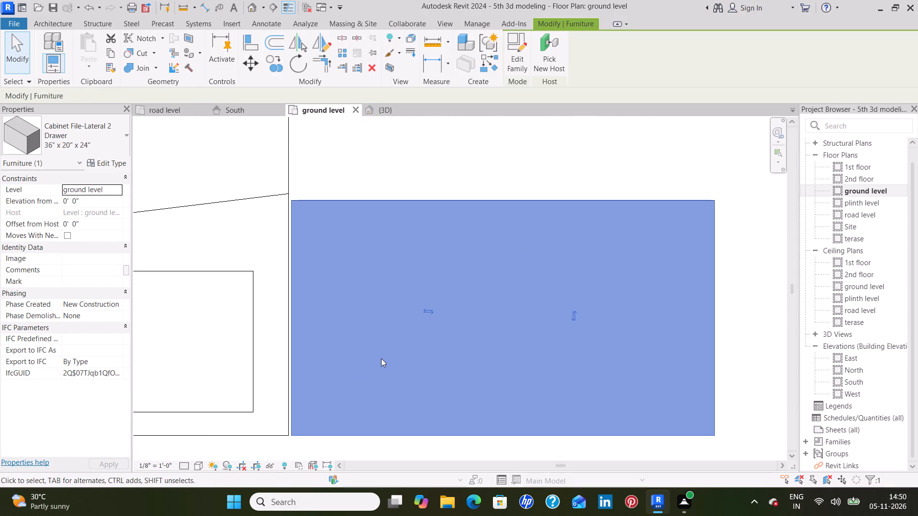
key(Right)
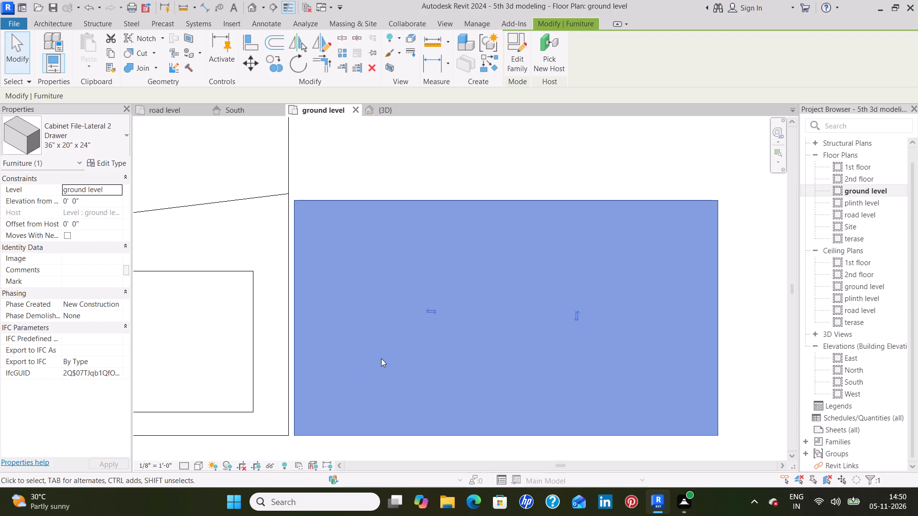
key(Left)
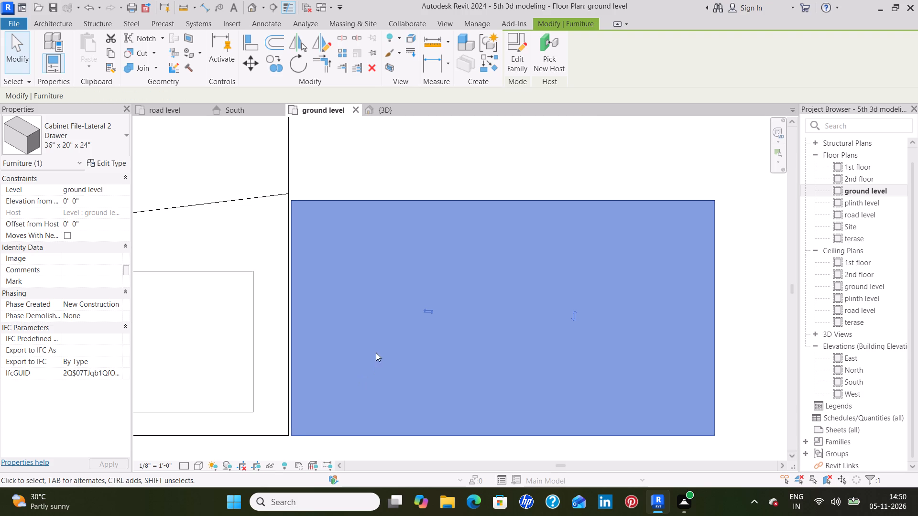
click(446, 189)
scroll(470, 188, down, 8)
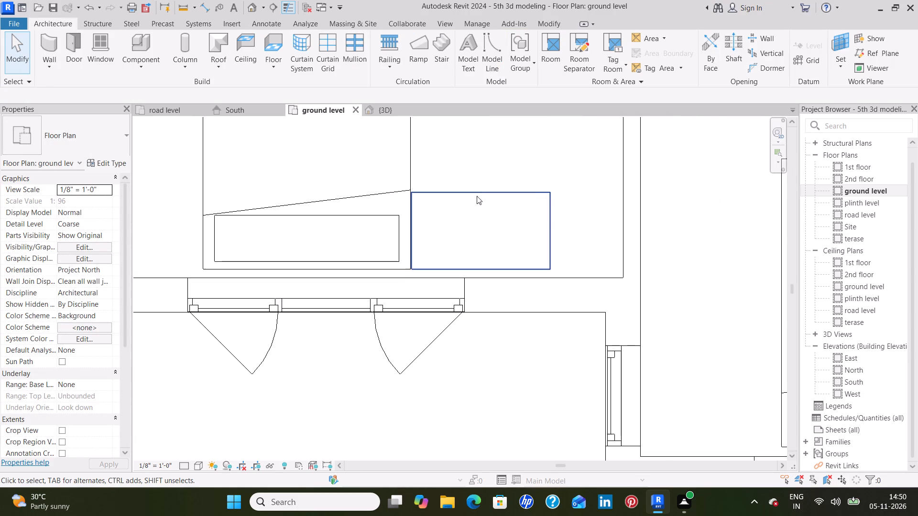
Nudge the middle bedroom's bedside cabinet slightly away from the bed's side, leaving a hairline gap.
middle_drag(583, 238, 396, 301)
scroll(344, 315, down, 5)
middle_drag(518, 350, 283, 231)
scroll(364, 259, up, 9)
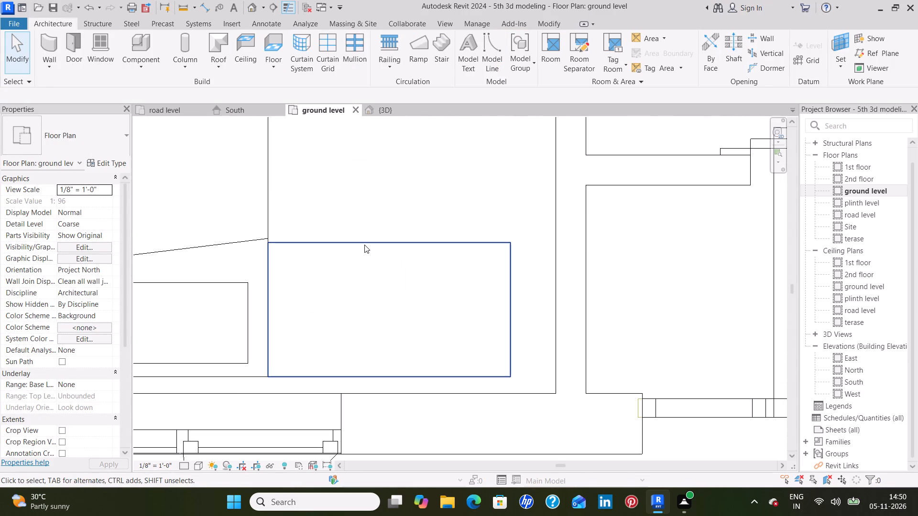
click(364, 245)
key(Right)
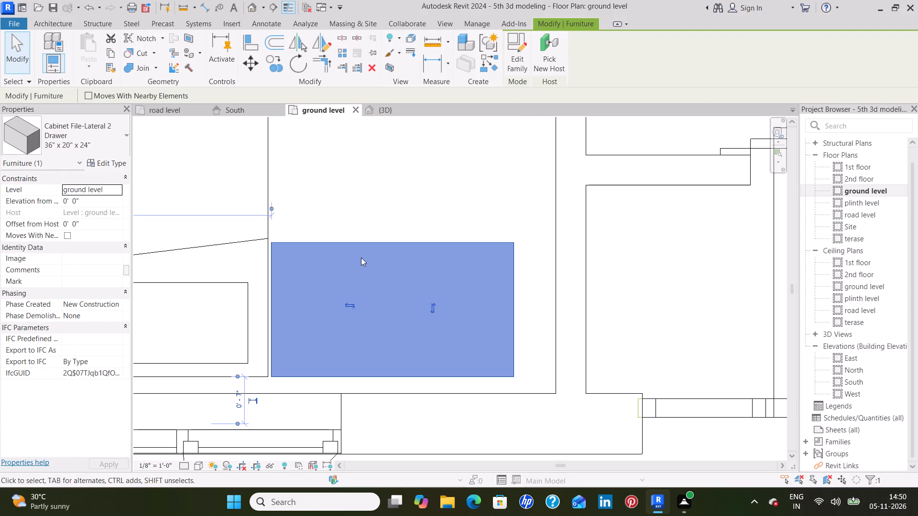
click(379, 203)
Look over the whole ground level plan, checking the furniture layout across all rooms, and dismiss the OneDrive notification.
scroll(379, 198, down, 7)
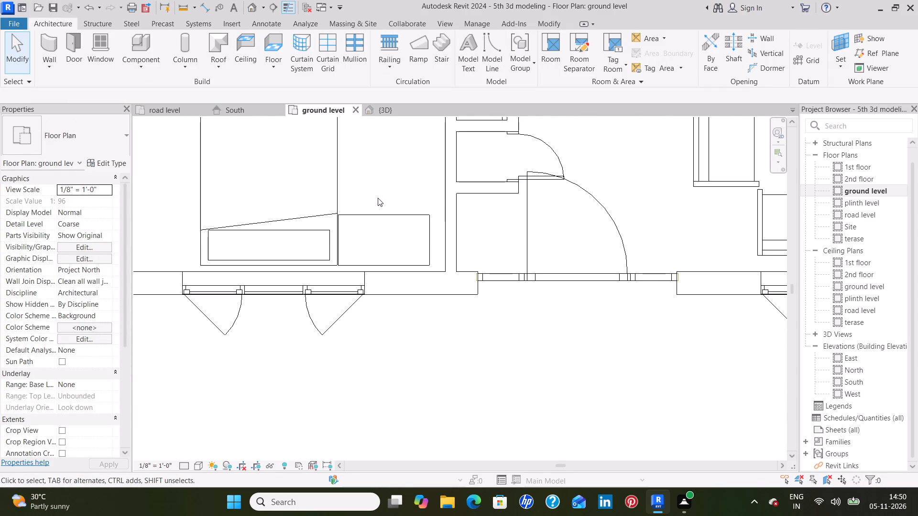
scroll(378, 198, down, 2)
middle_drag(377, 202, 377, 232)
scroll(377, 232, down, 3)
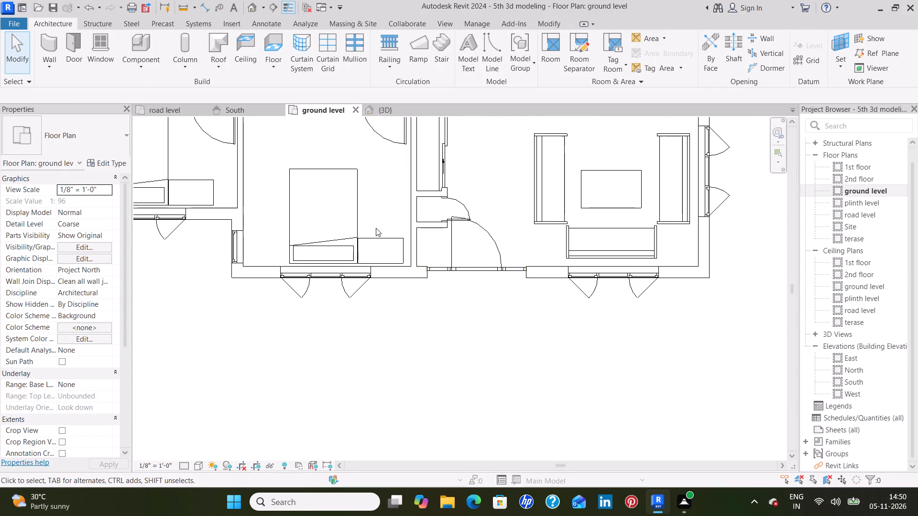
middle_drag(374, 194, 374, 278)
scroll(374, 279, down, 2)
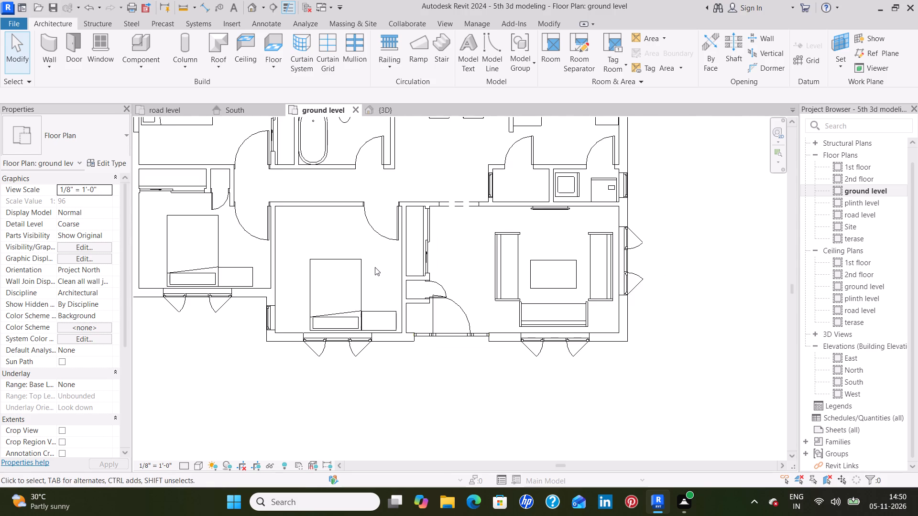
middle_drag(344, 240, 342, 273)
scroll(342, 273, down, 2)
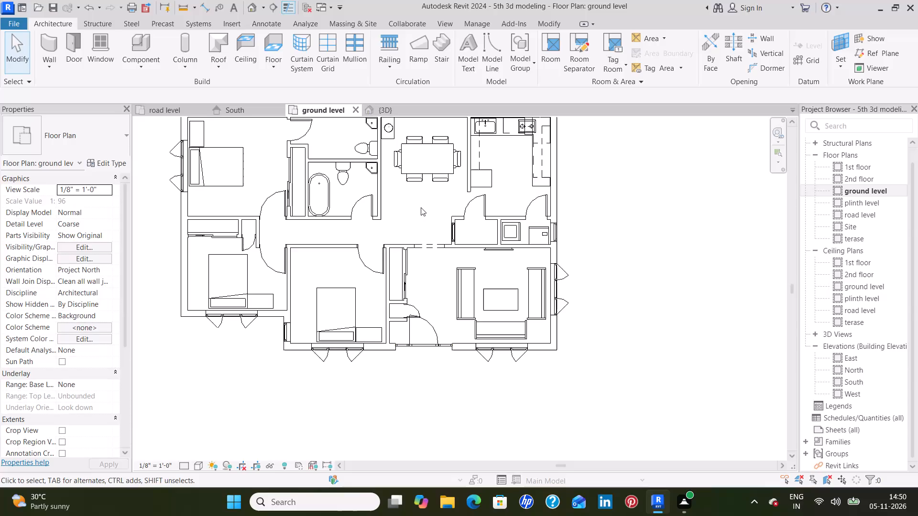
scroll(421, 207, down, 1)
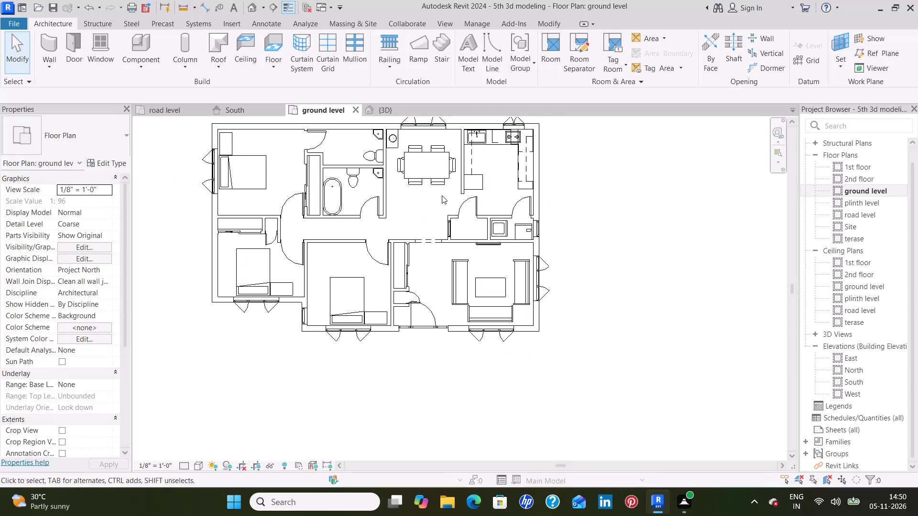
middle_drag(437, 200, 432, 254)
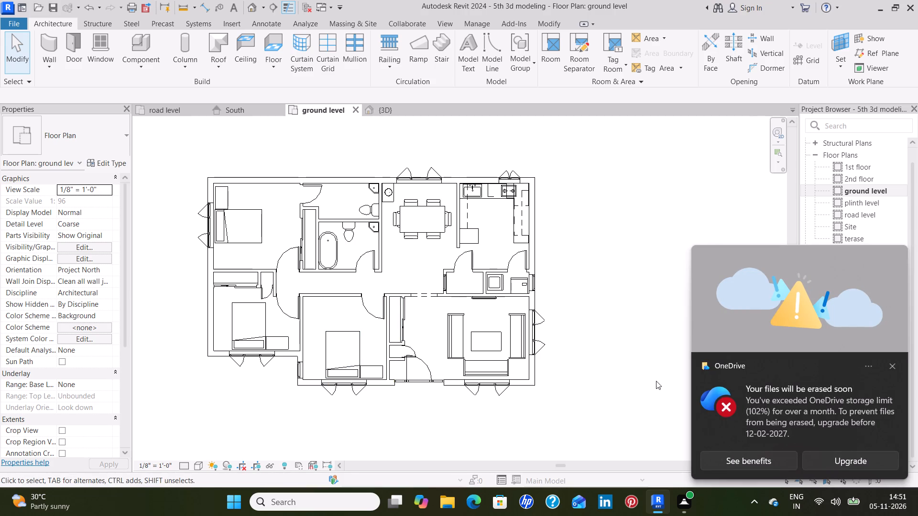
click(893, 363)
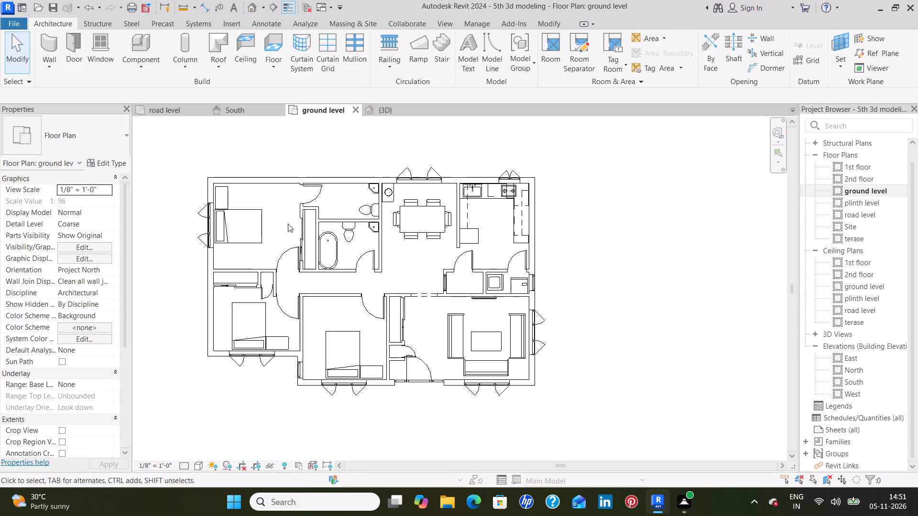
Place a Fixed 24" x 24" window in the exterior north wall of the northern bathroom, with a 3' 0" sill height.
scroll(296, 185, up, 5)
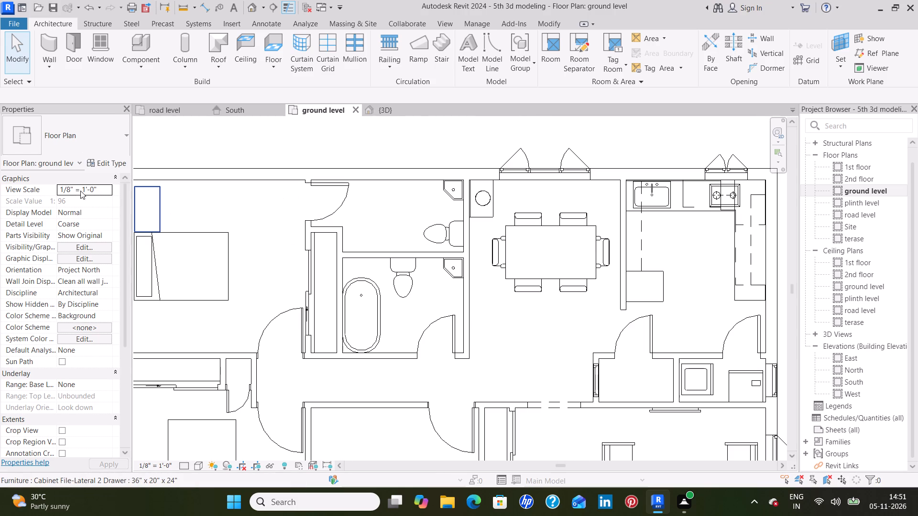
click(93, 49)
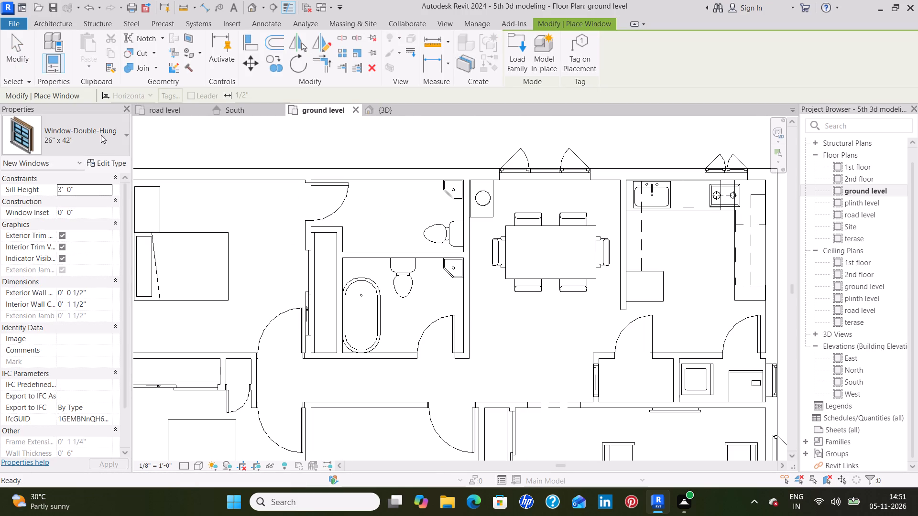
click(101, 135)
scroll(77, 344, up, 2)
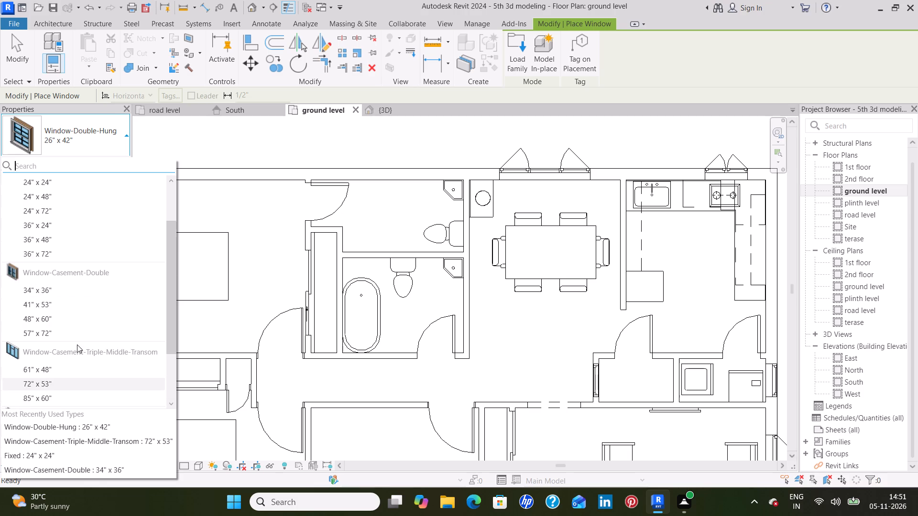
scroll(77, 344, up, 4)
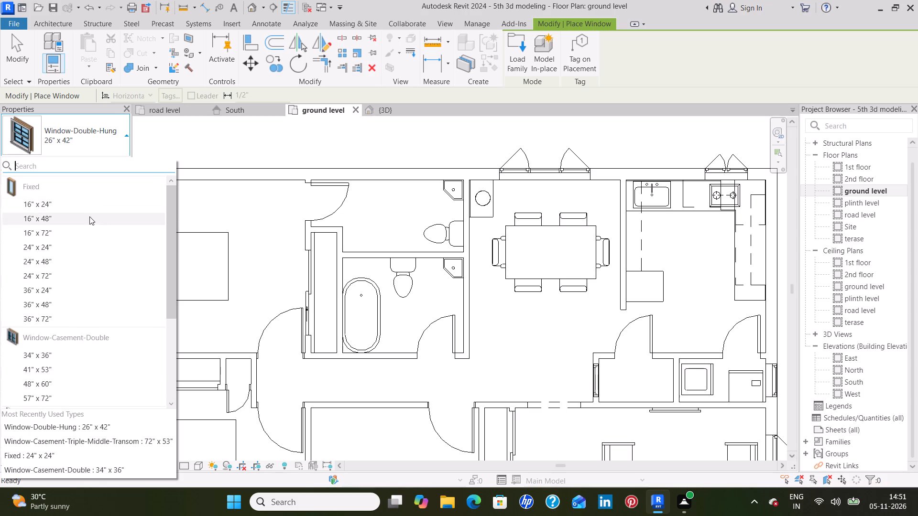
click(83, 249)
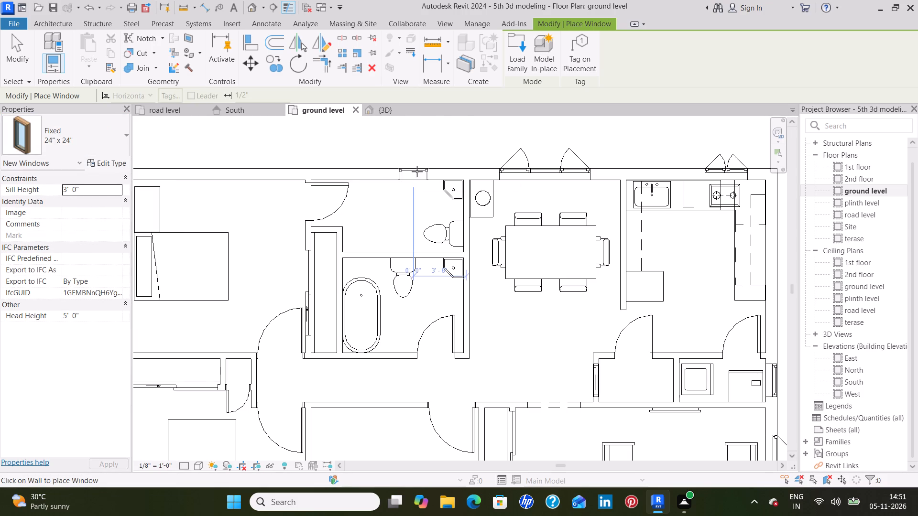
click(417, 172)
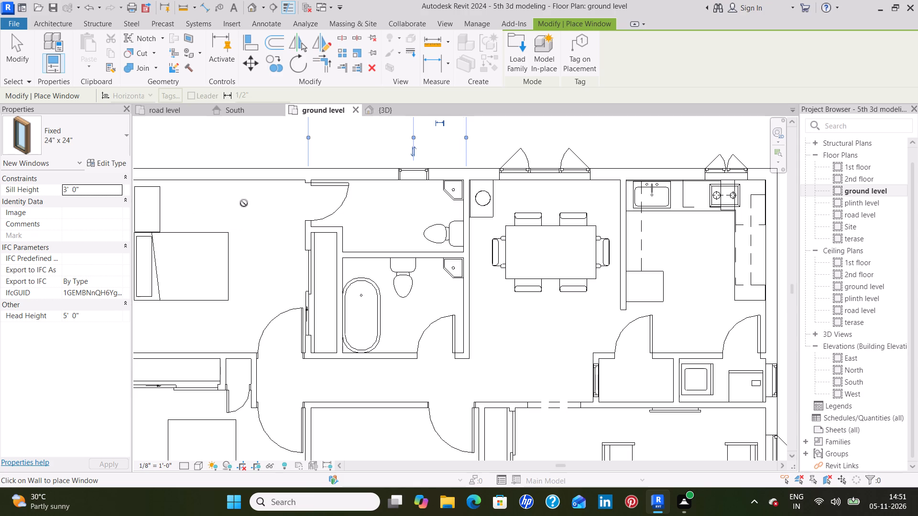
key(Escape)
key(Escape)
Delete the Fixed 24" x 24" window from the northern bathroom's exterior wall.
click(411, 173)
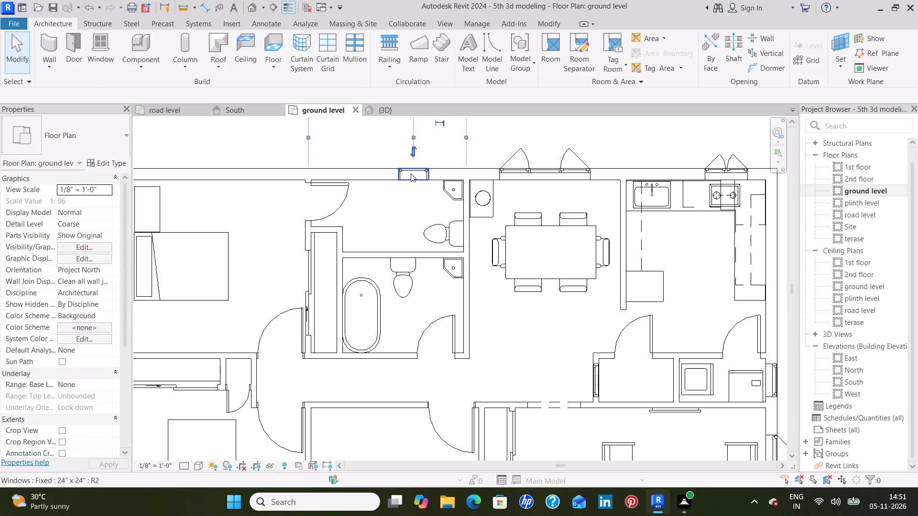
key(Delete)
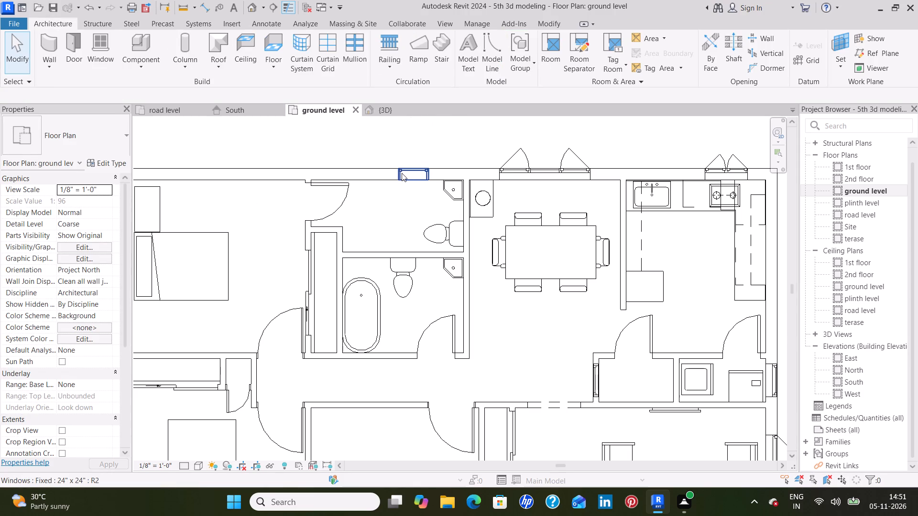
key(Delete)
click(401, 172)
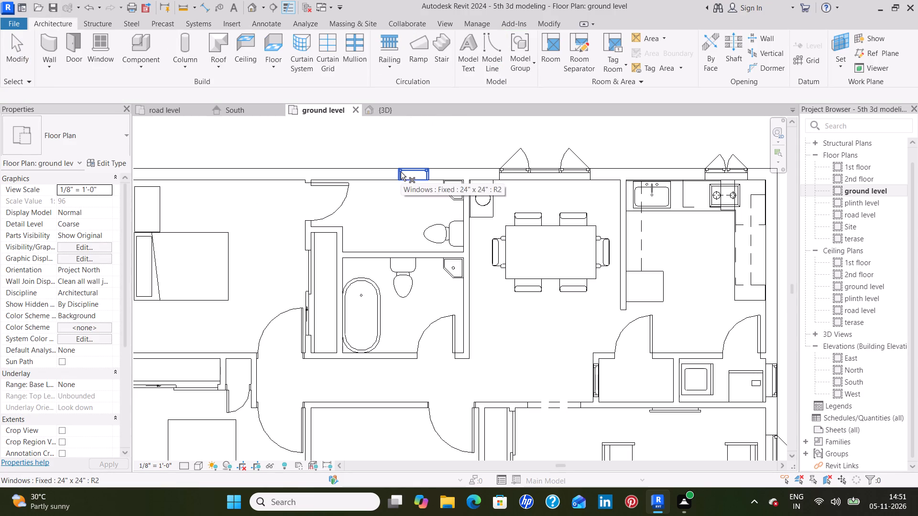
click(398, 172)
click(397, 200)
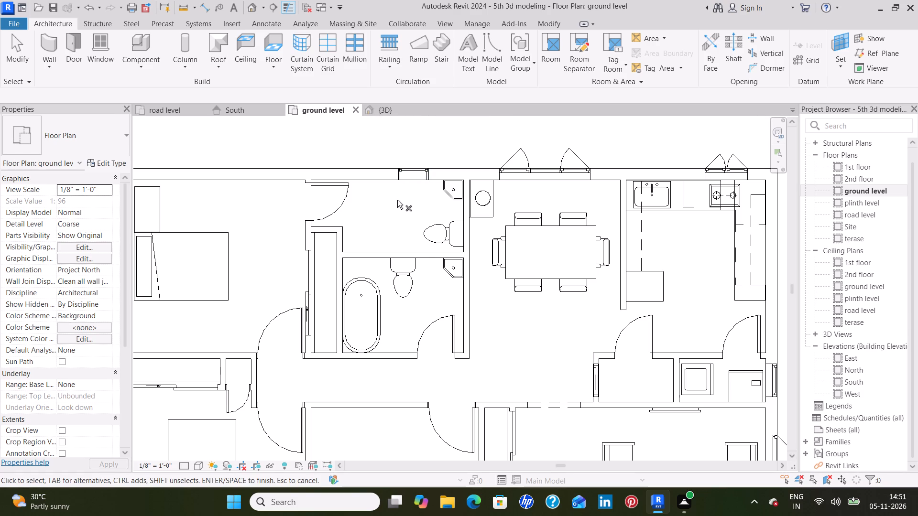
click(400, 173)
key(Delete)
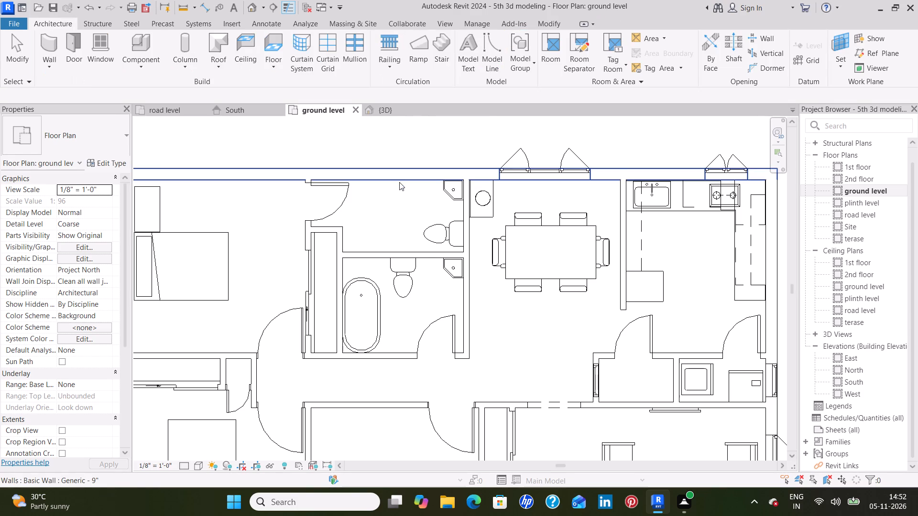
Place a Fixed 24" x 24" window with a 6' sill height in the northern bathroom's exterior wall, about 3' 6" from its east partition.
click(92, 49)
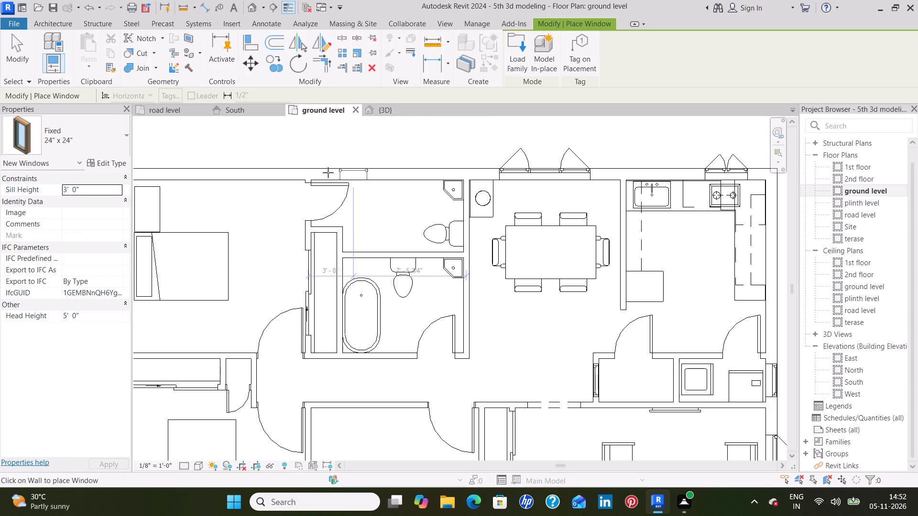
click(106, 191)
key(BackSpace)
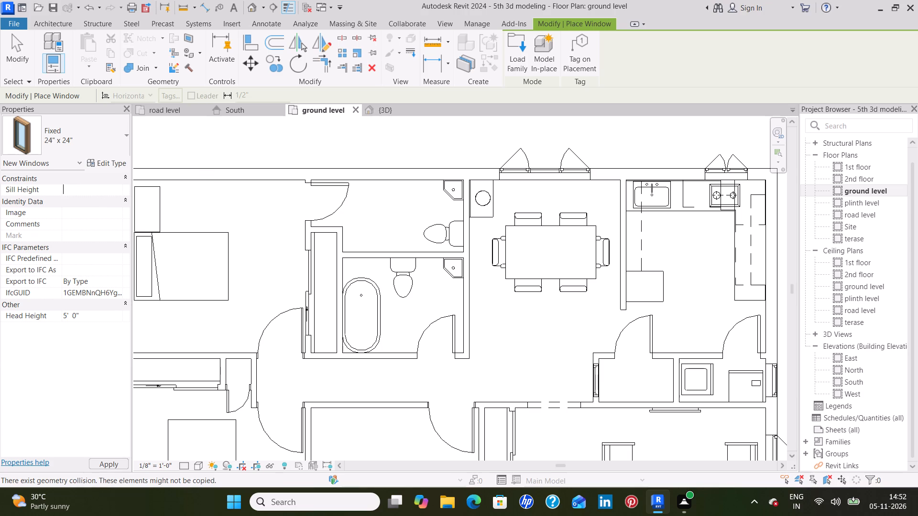
key(6)
key(apostrophe)
key(Return)
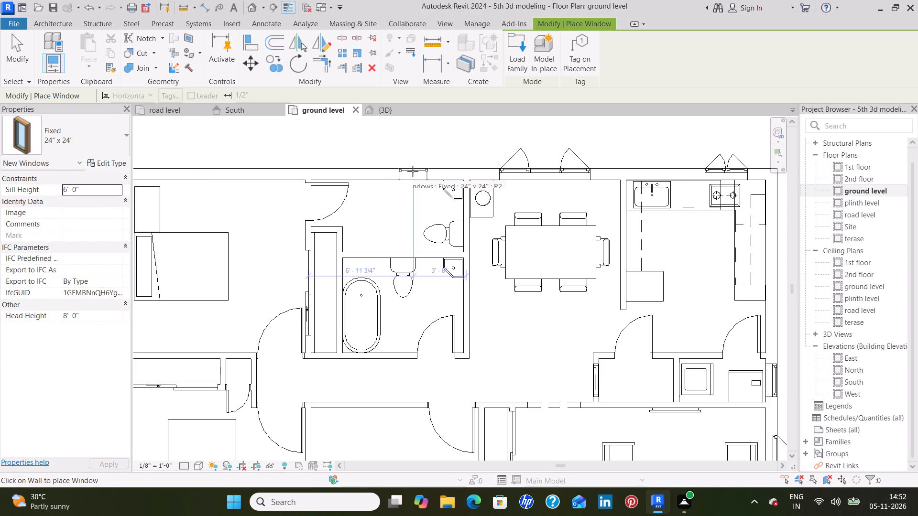
click(413, 171)
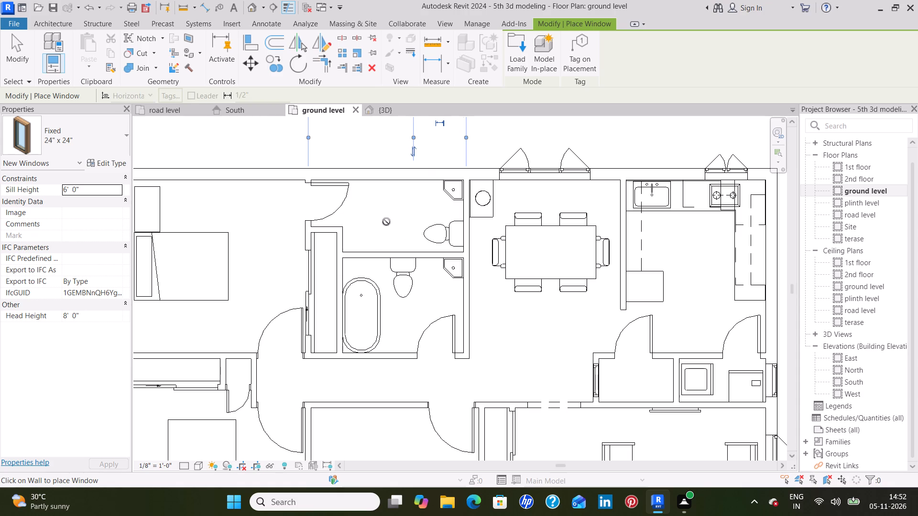
Examine the bathroom's high window in 3D, close up and within the whole north facade, checking its height against the other windows.
click(387, 110)
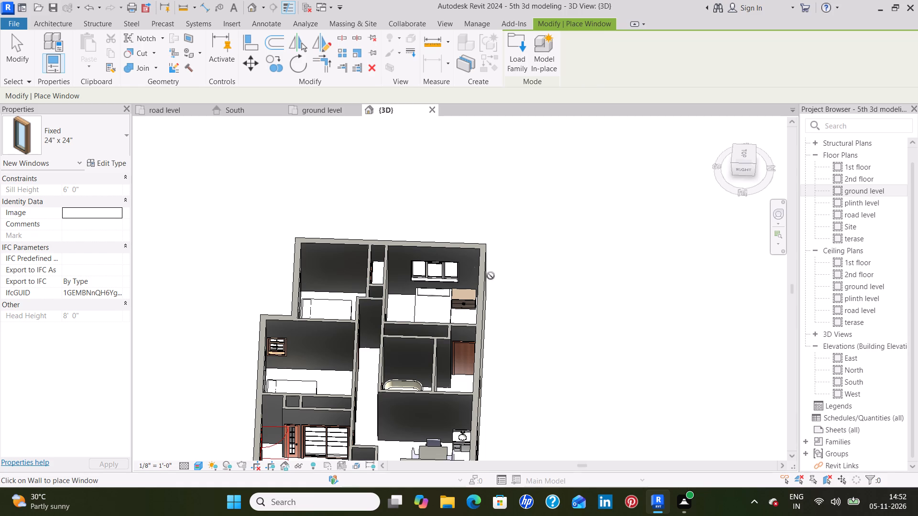
key(Escape)
ctrl+middle_drag(520, 256, 520, 260)
shift+middle_drag(520, 260, 513, 306)
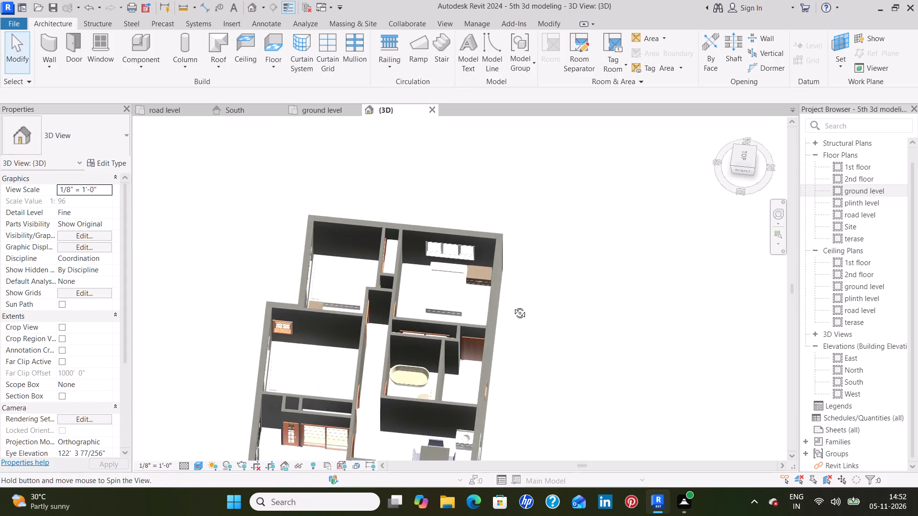
shift+middle_drag(513, 306, 374, 268)
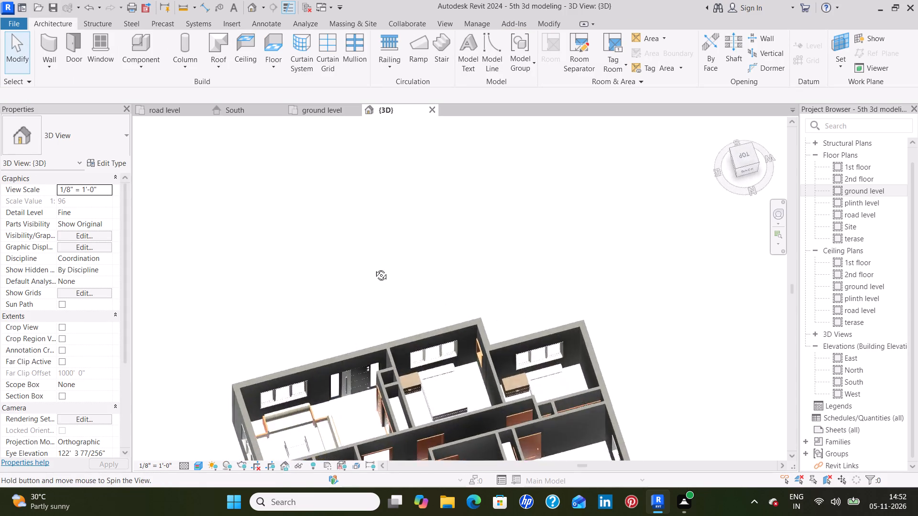
shift+middle_drag(374, 268, 361, 137)
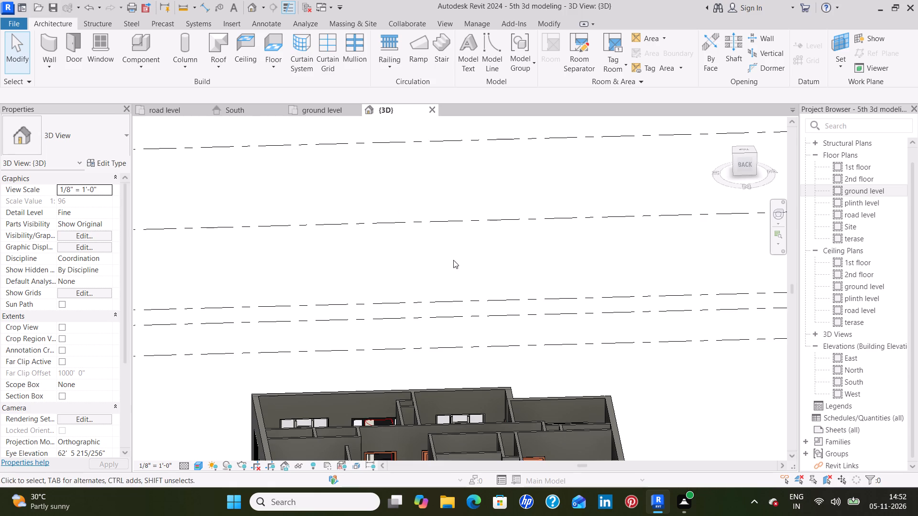
shift+middle_drag(490, 364, 472, 222)
scroll(434, 436, up, 6)
middle_drag(550, 384, 549, 414)
scroll(502, 428, up, 6)
middle_drag(499, 423, 498, 236)
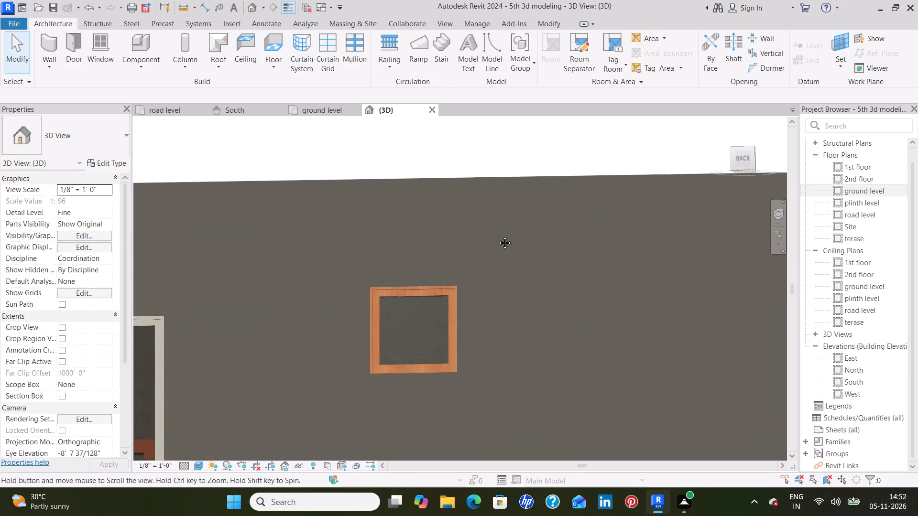
middle_drag(498, 236, 498, 190)
scroll(429, 242, up, 7)
scroll(426, 242, down, 6)
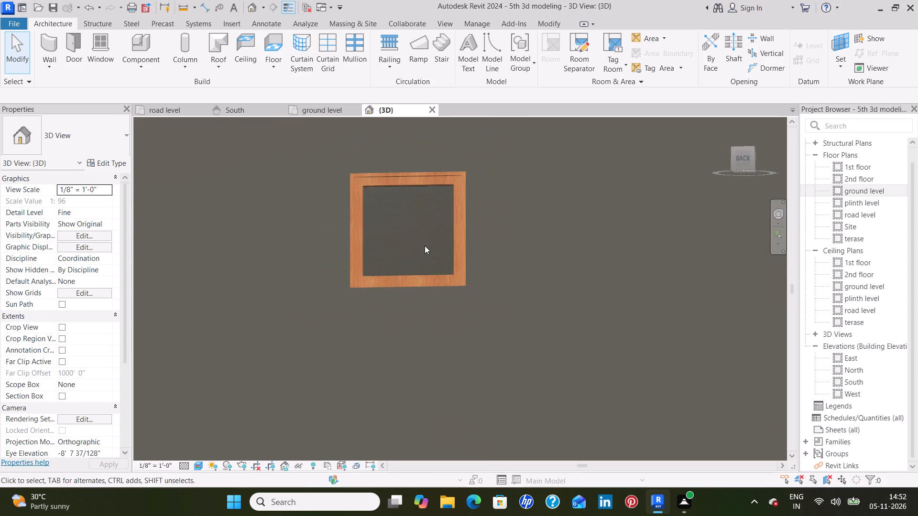
scroll(425, 246, down, 14)
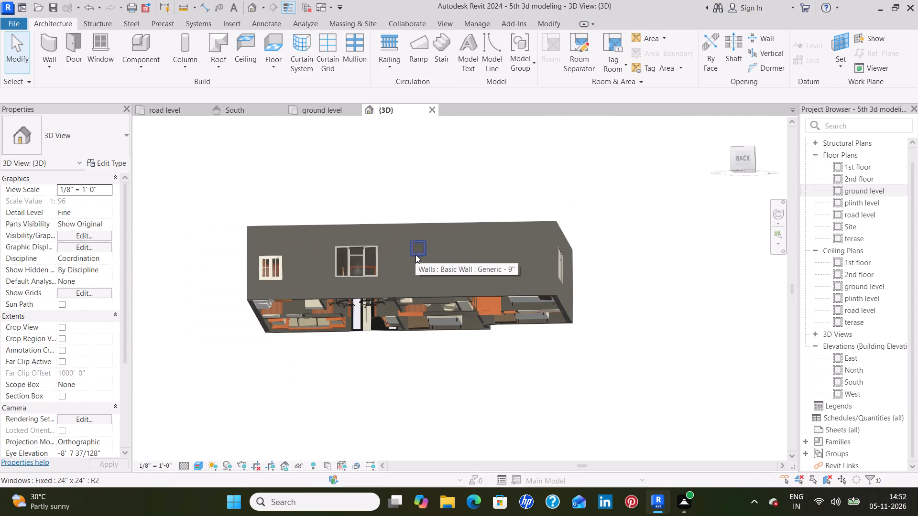
middle_drag(415, 255, 553, 337)
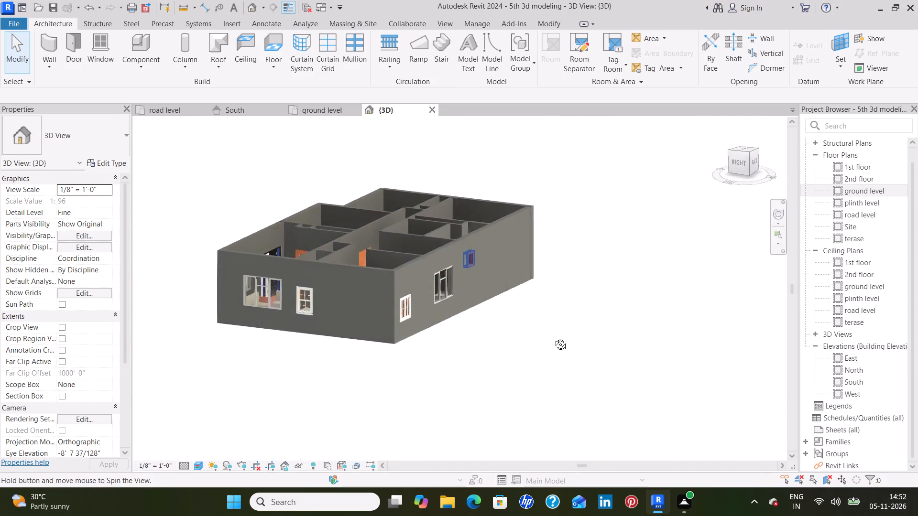
middle_drag(553, 337, 572, 322)
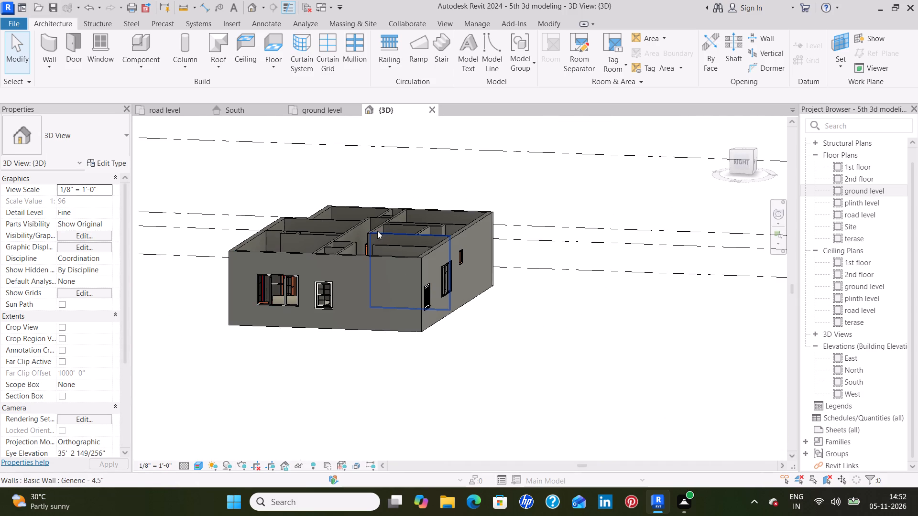
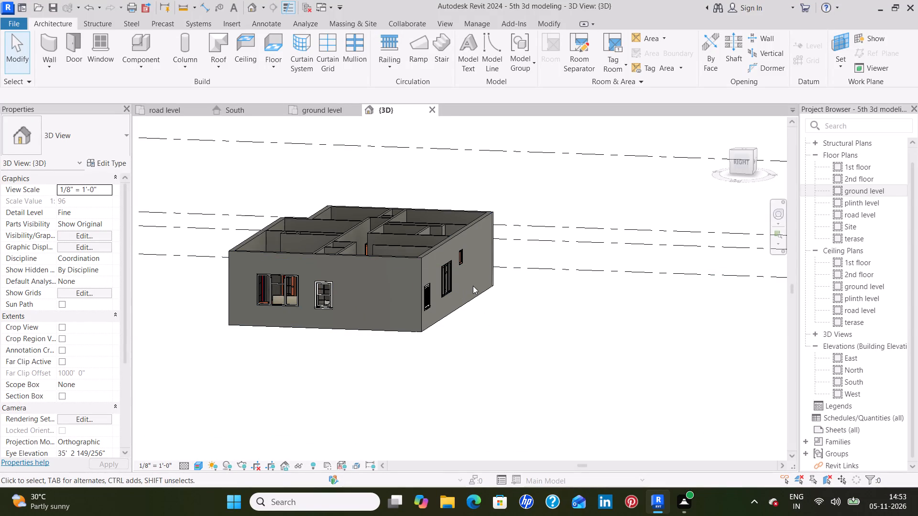
Raise the kitchen's 34" x 36" double casement window above the countertop to a sill height of about 3' 7".
shift+middle_drag(473, 286, 346, 282)
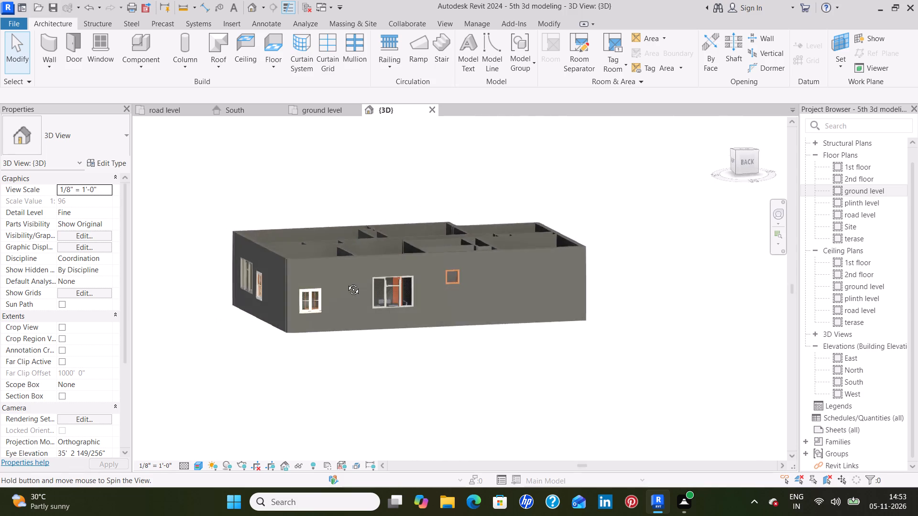
shift+middle_drag(346, 282, 313, 277)
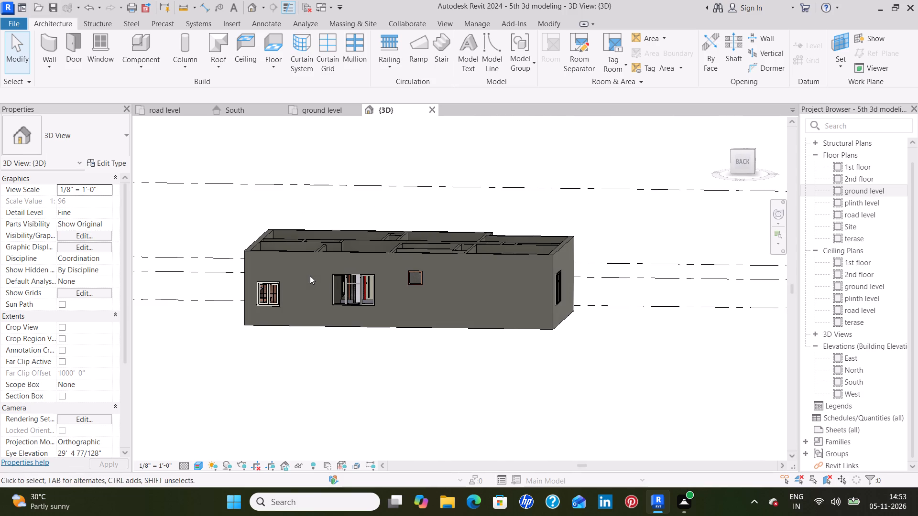
shift+middle_drag(306, 276, 551, 301)
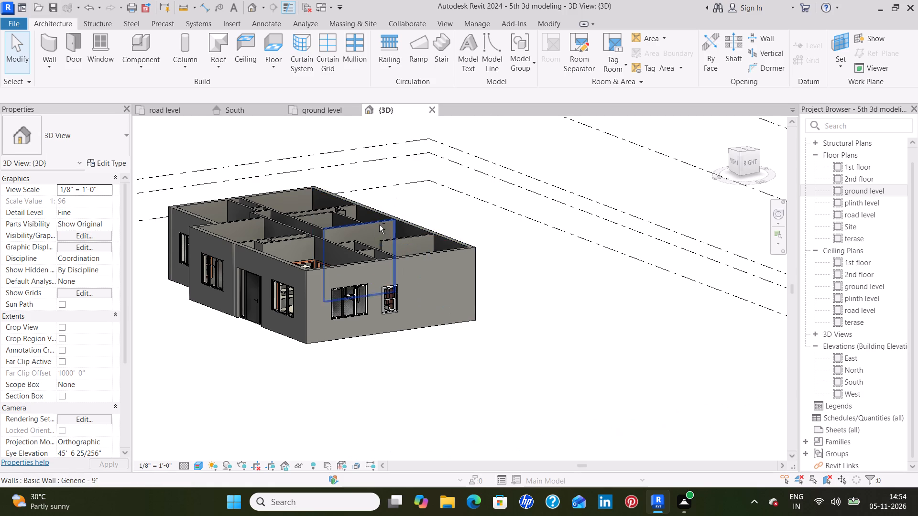
shift+middle_drag(371, 234, 450, 306)
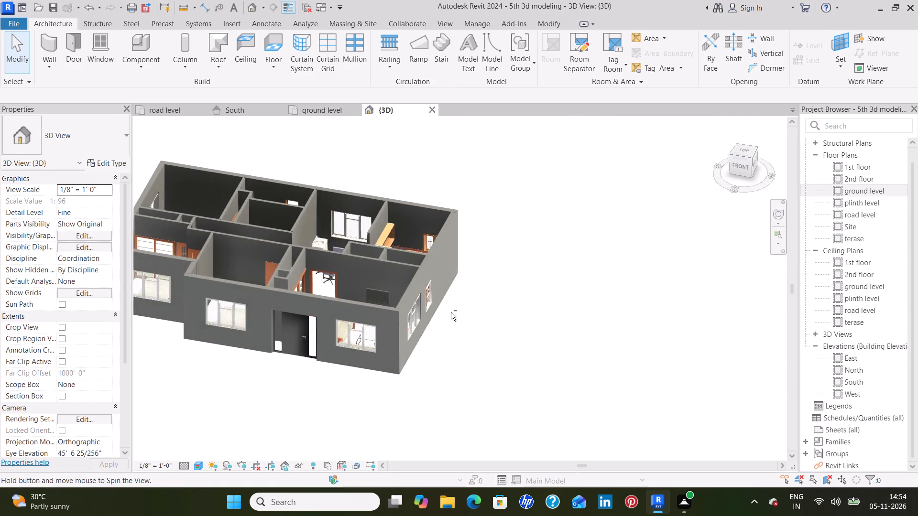
middle_drag(396, 227, 426, 234)
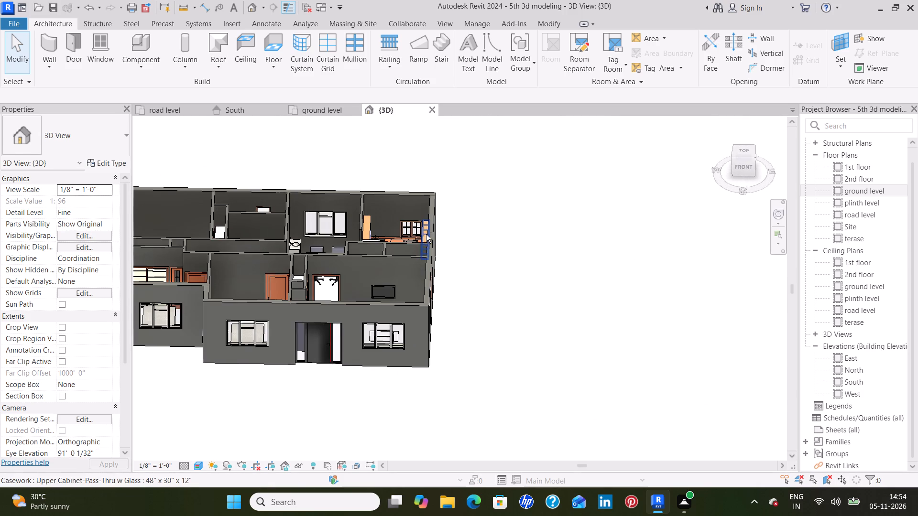
scroll(410, 227, up, 8)
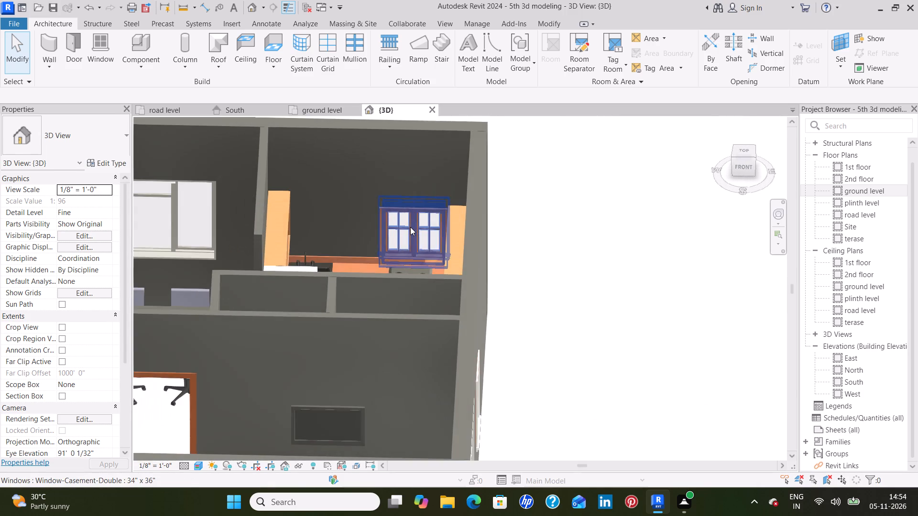
scroll(410, 227, up, 4)
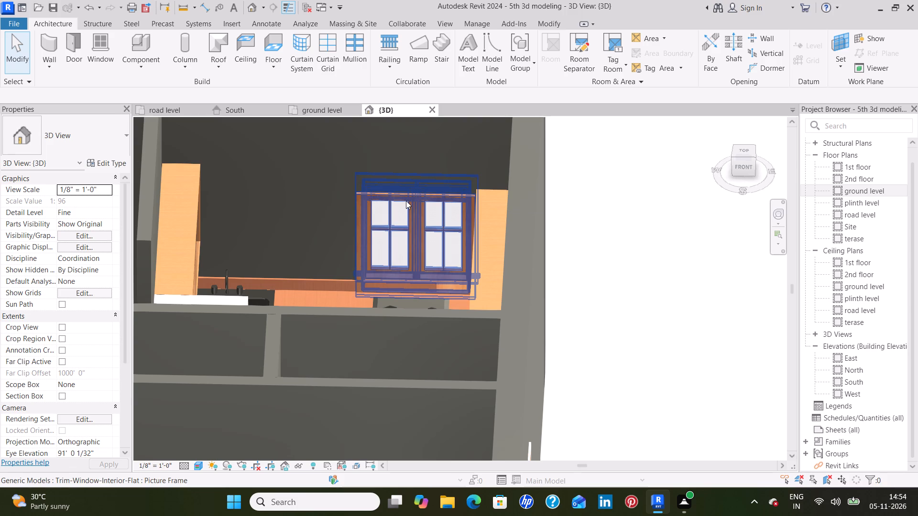
click(406, 201)
key(Up)
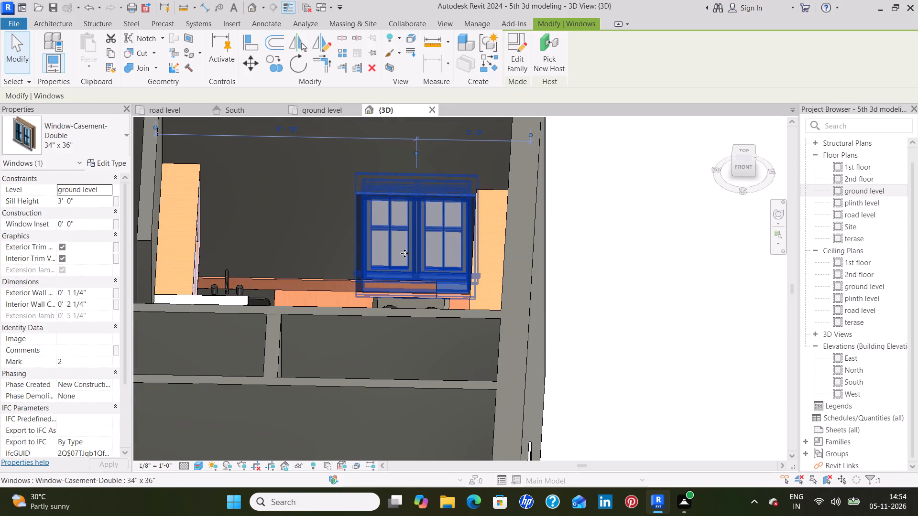
key(Up)
key(Up)
key(Up)
key(Up)
key(Up)
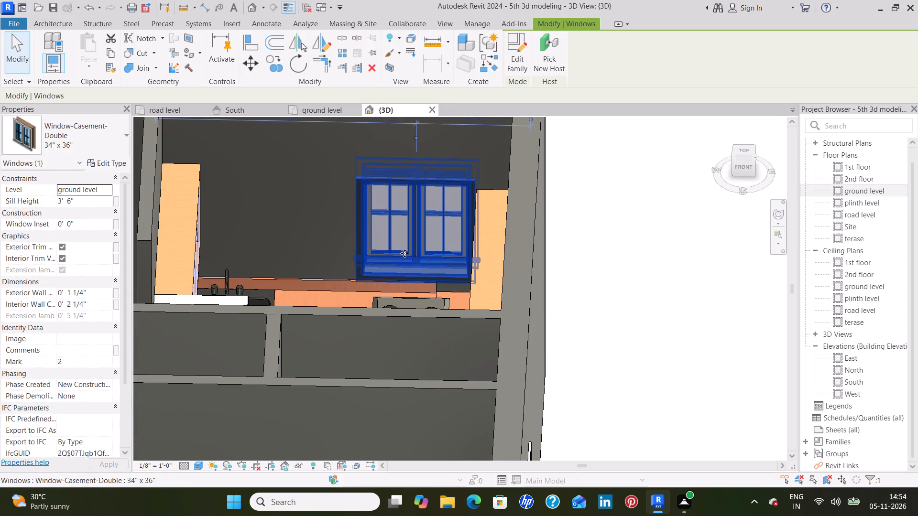
key(Up)
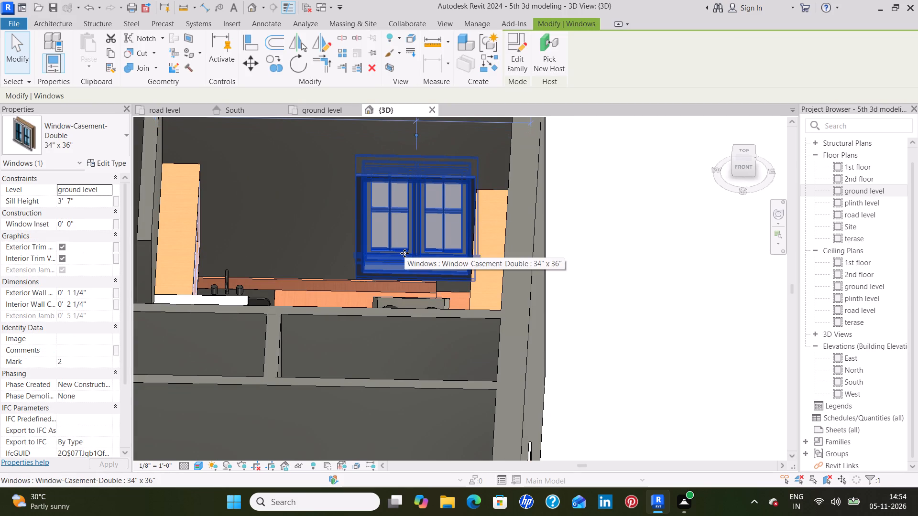
key(Up)
key(Down)
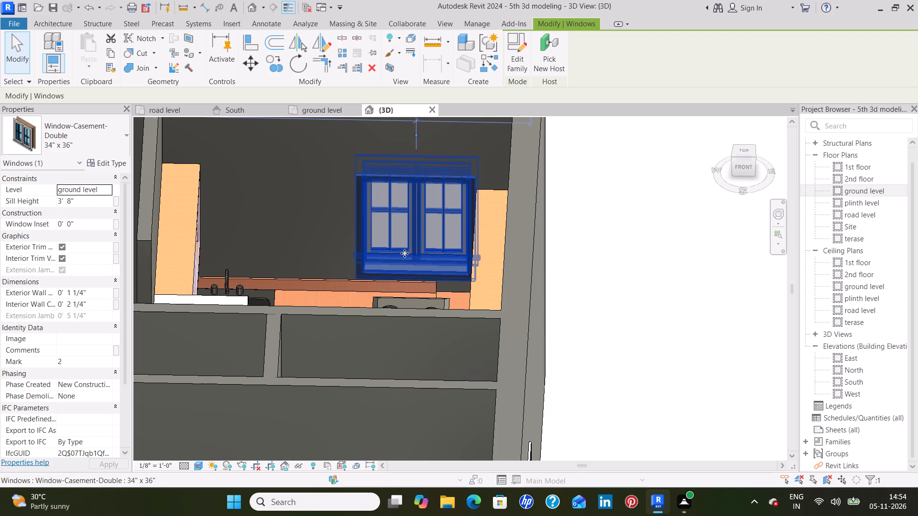
click(303, 218)
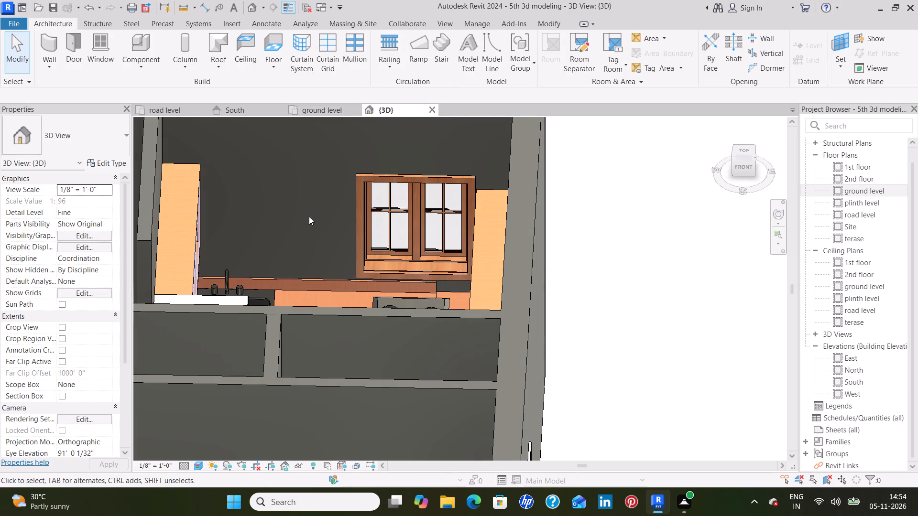
Examine the raised kitchen window in 3D, along with the exterior walls and the kitchen, dining and living room layout.
shift+middle_drag(349, 236, 349, 190)
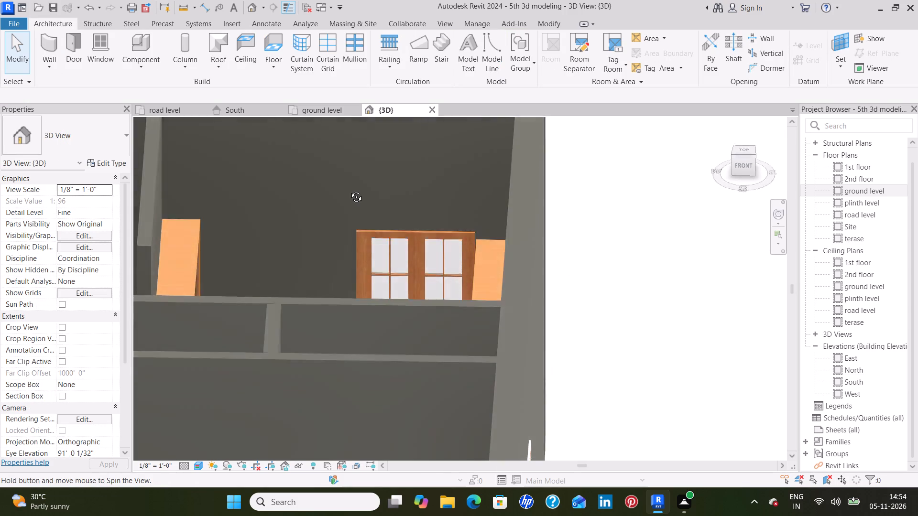
shift+middle_drag(349, 190, 348, 178)
scroll(348, 178, down, 8)
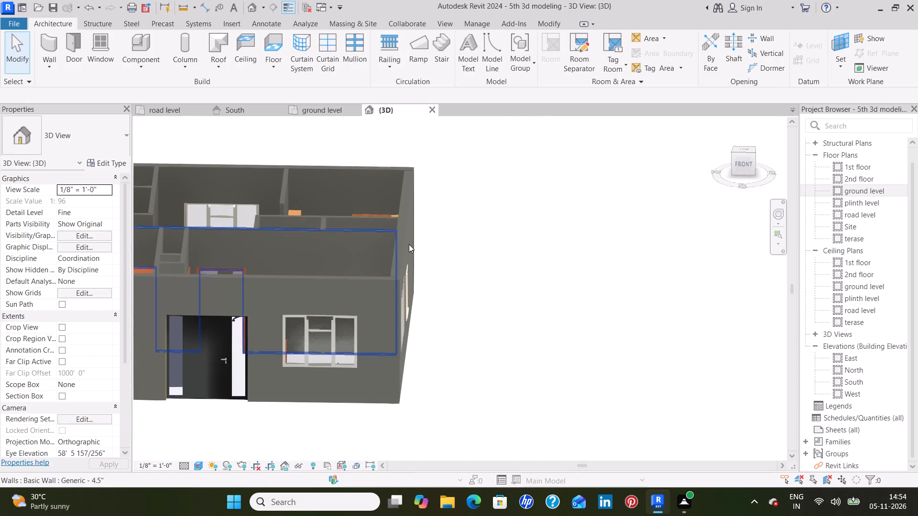
shift+middle_drag(486, 282, 578, 230)
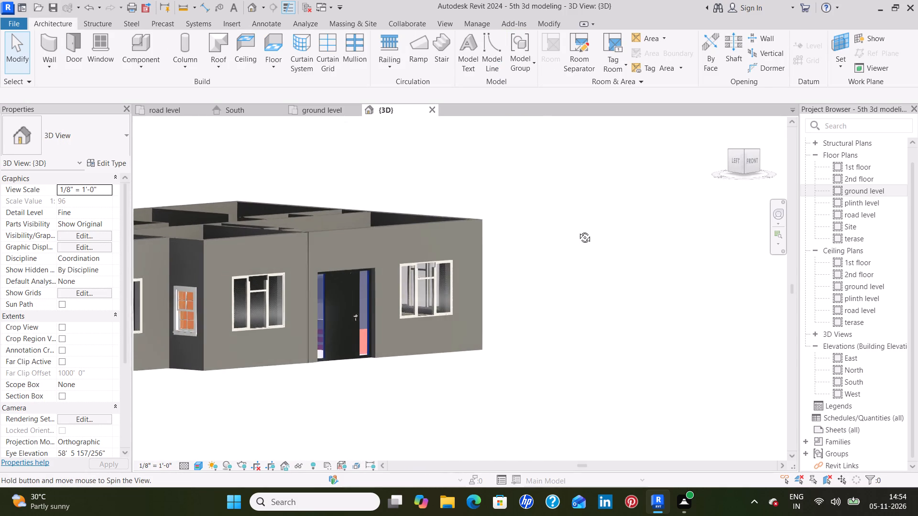
shift+middle_drag(578, 230, 322, 340)
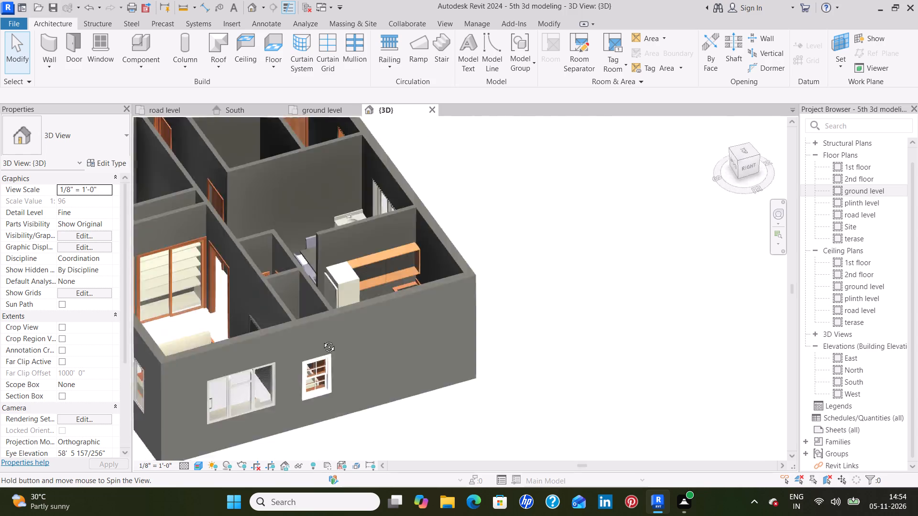
shift+middle_drag(322, 340, 507, 366)
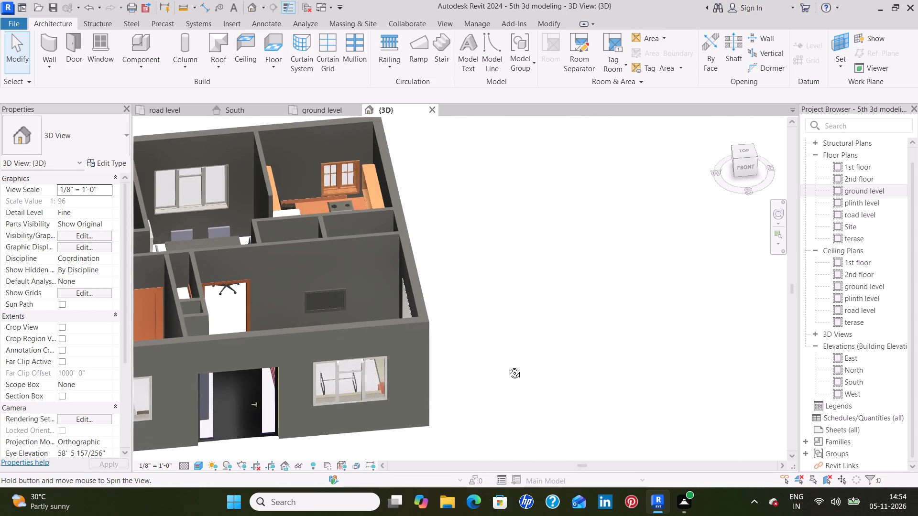
shift+middle_drag(507, 366, 503, 381)
shift+middle_drag(330, 248, 339, 317)
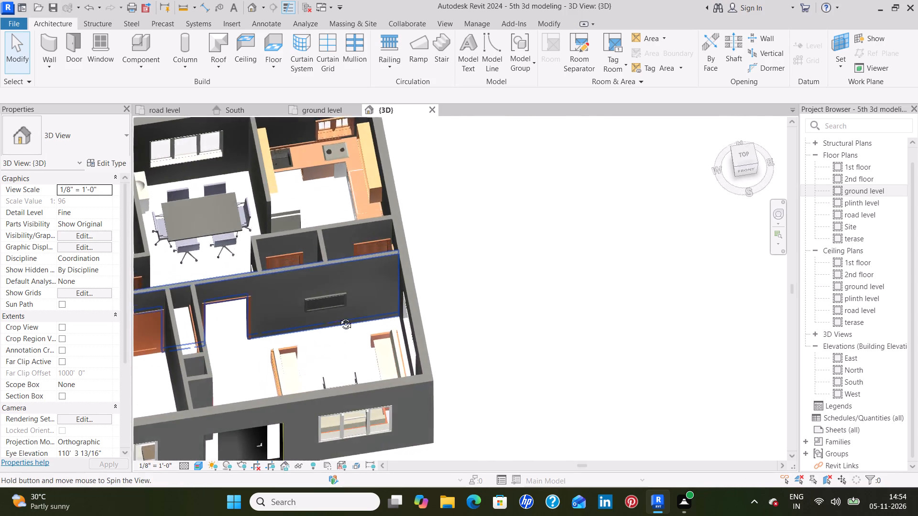
shift+middle_drag(339, 317, 281, 363)
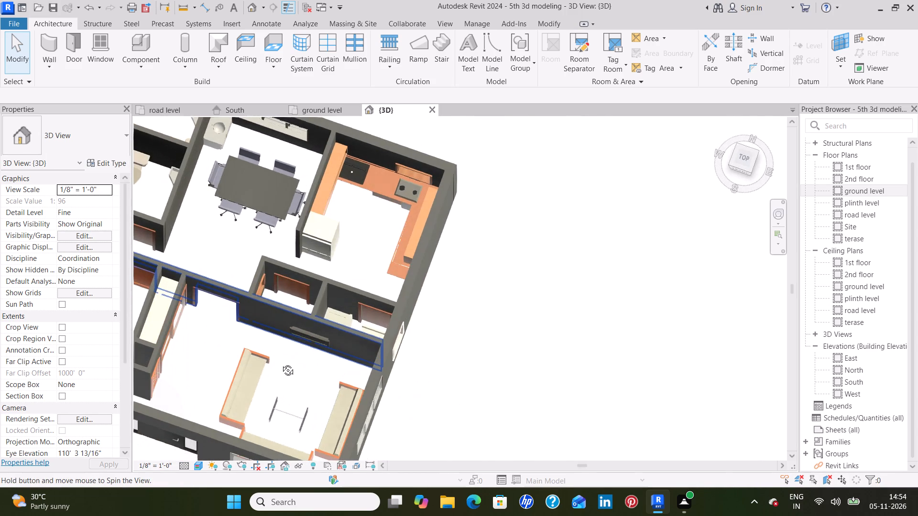
shift+middle_drag(281, 363, 316, 215)
Return to the ground level floor plan and inspect the small empty room just south of the kitchen.
click(318, 112)
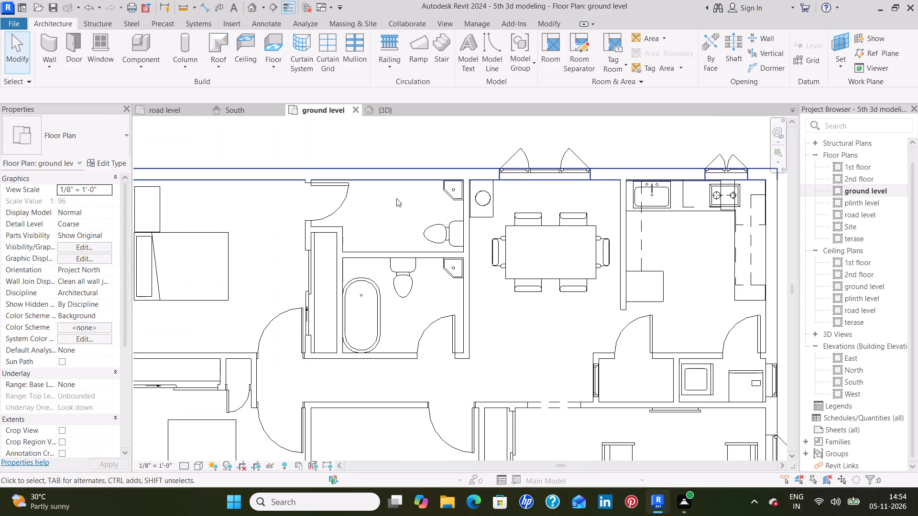
middle_drag(639, 371, 600, 264)
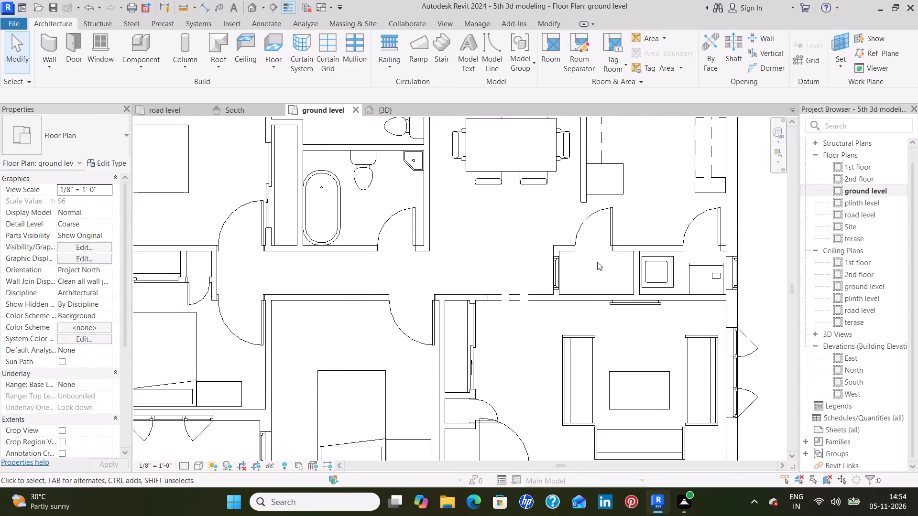
scroll(596, 262, up, 4)
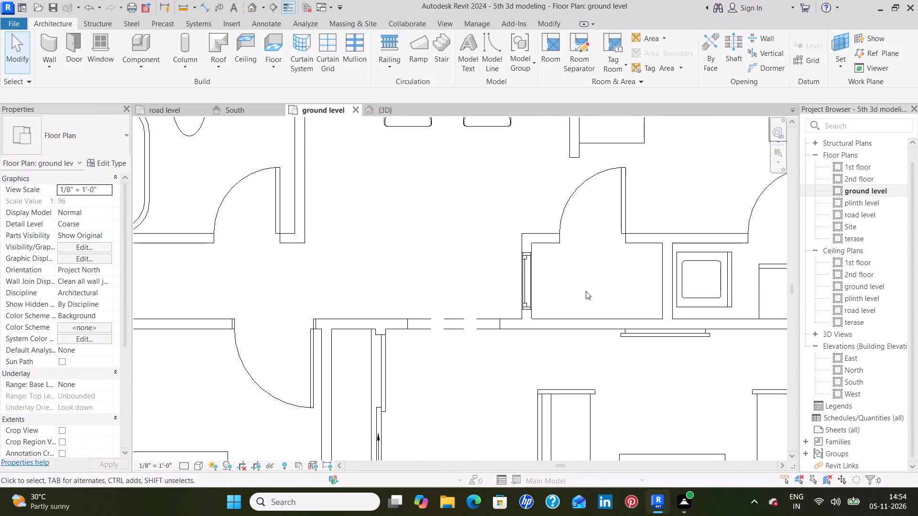
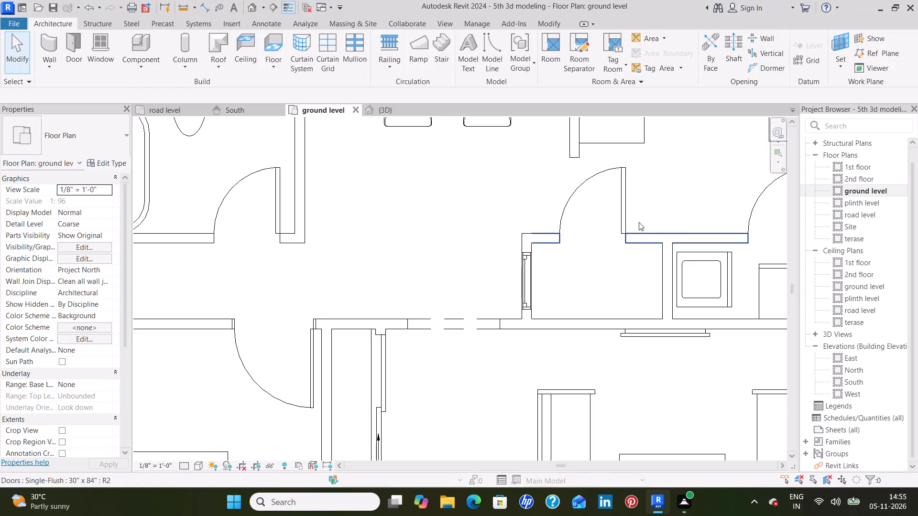
Place a 24" Depth Counter Top matching the kitchen's along the small room's south wall, ending at its southeast corner.
scroll(701, 142, down, 4)
middle_drag(695, 149, 677, 303)
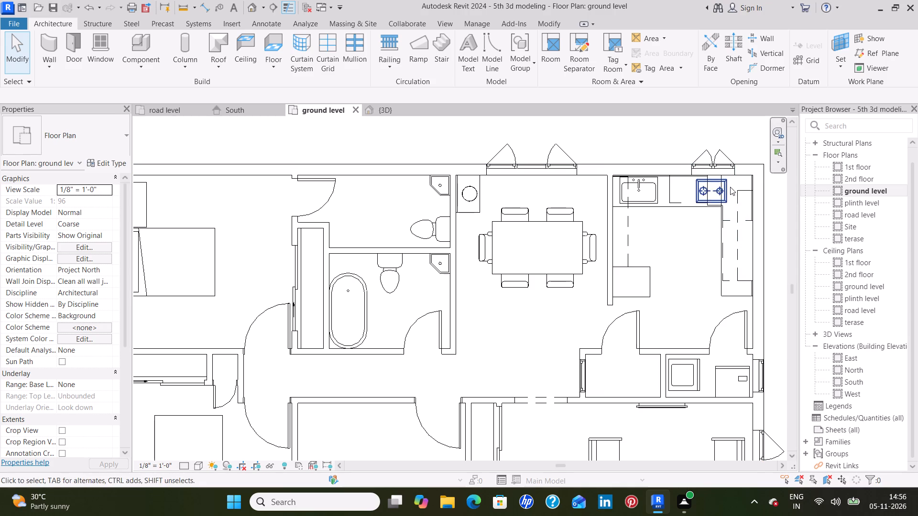
scroll(728, 188, up, 5)
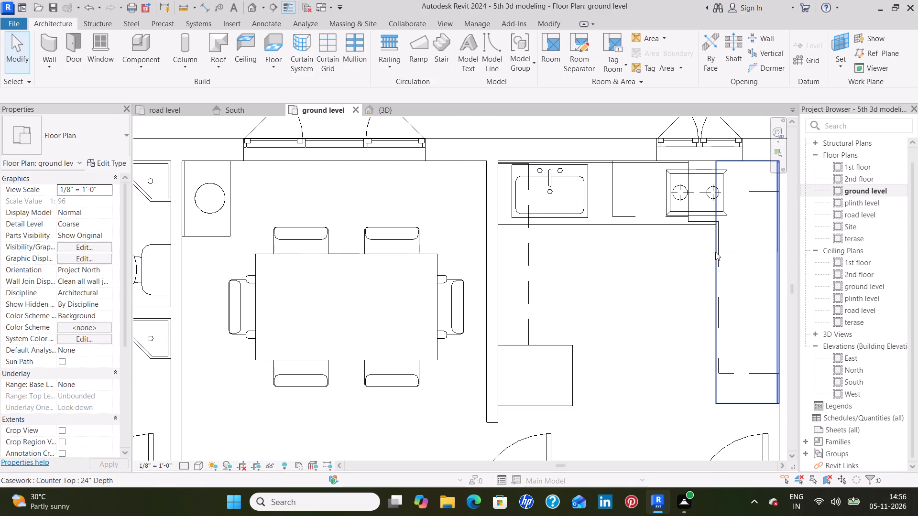
click(714, 278)
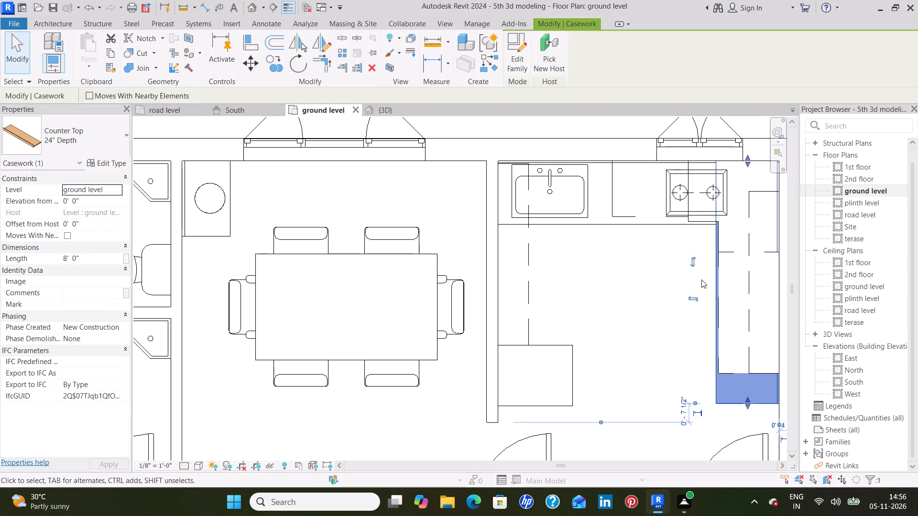
scroll(615, 316, down, 3)
middle_drag(615, 311, 621, 224)
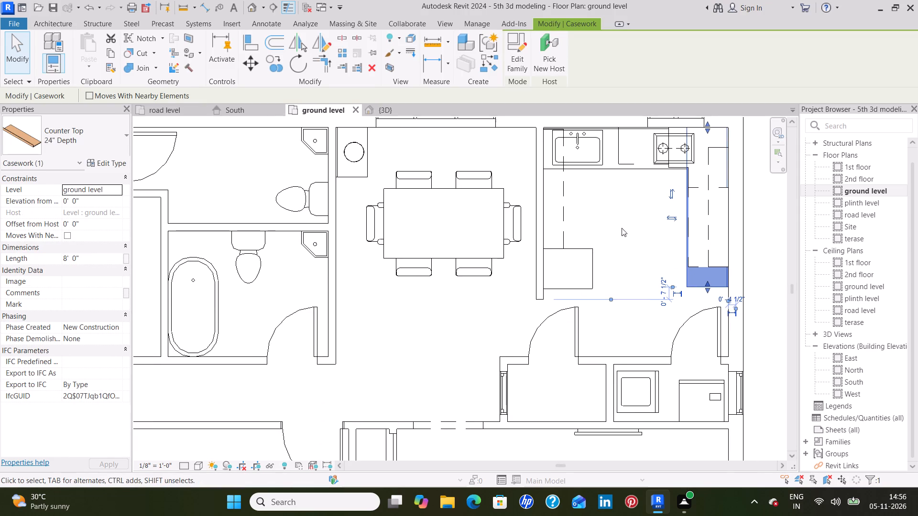
key(c)
key(s)
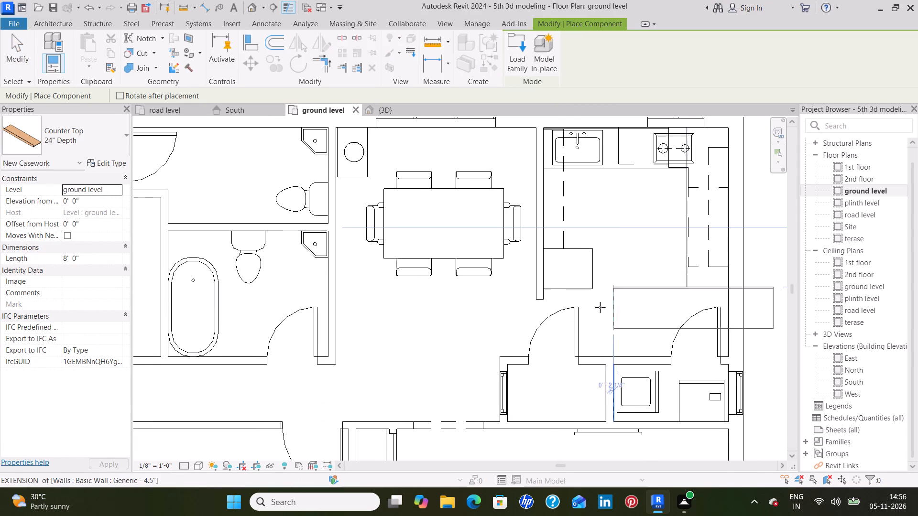
key(space)
key(space)
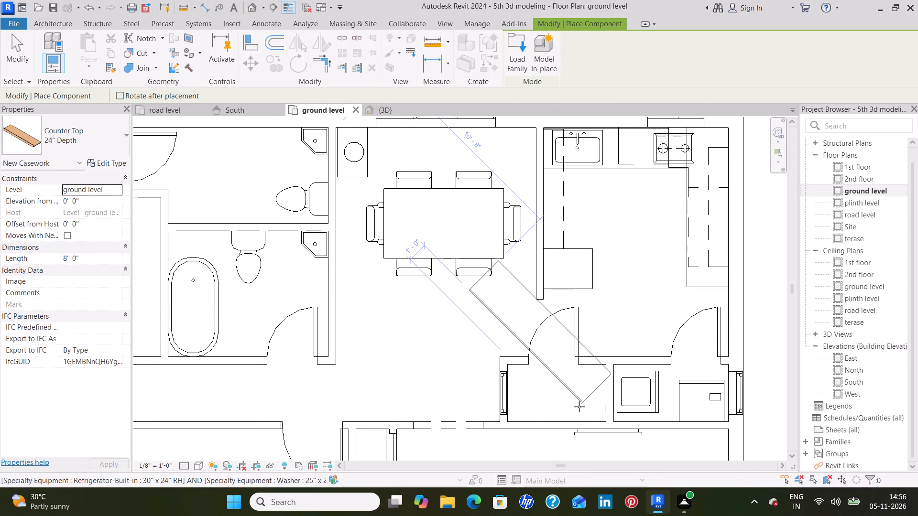
key(space)
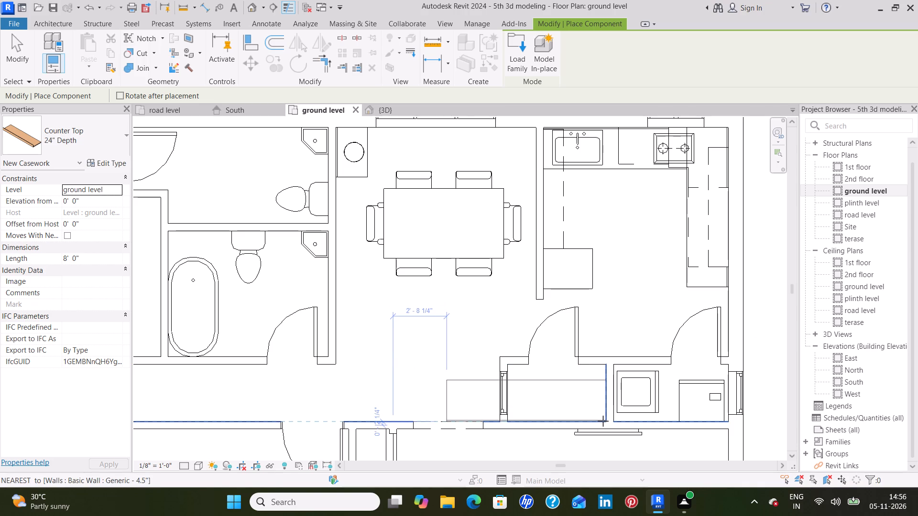
scroll(605, 421, up, 7)
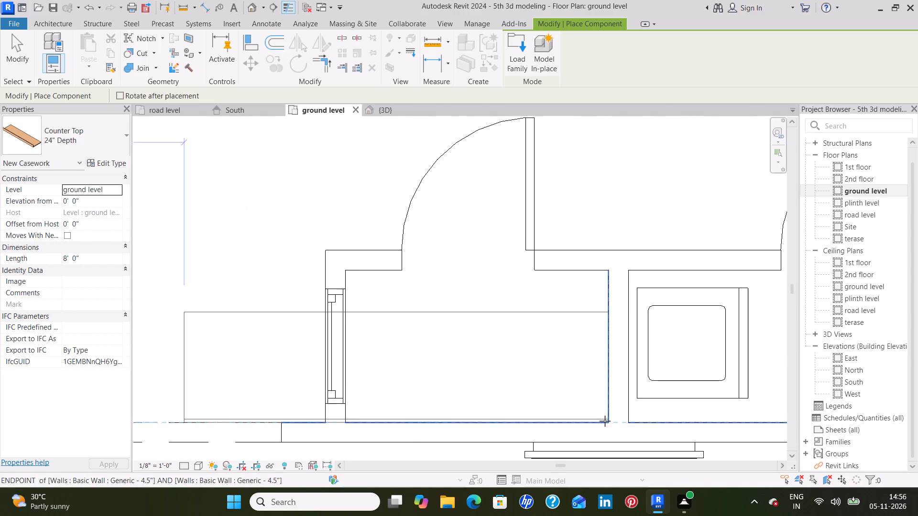
middle_drag(605, 421, 614, 333)
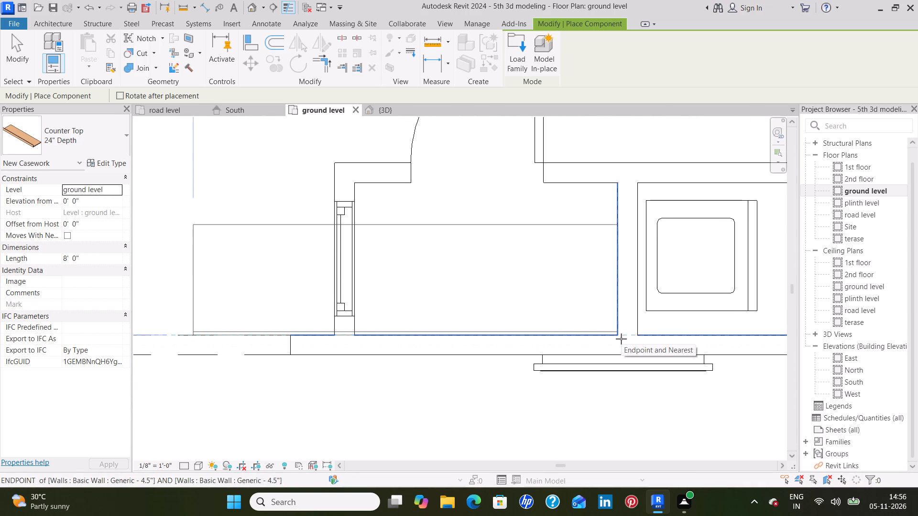
click(621, 339)
key(Escape)
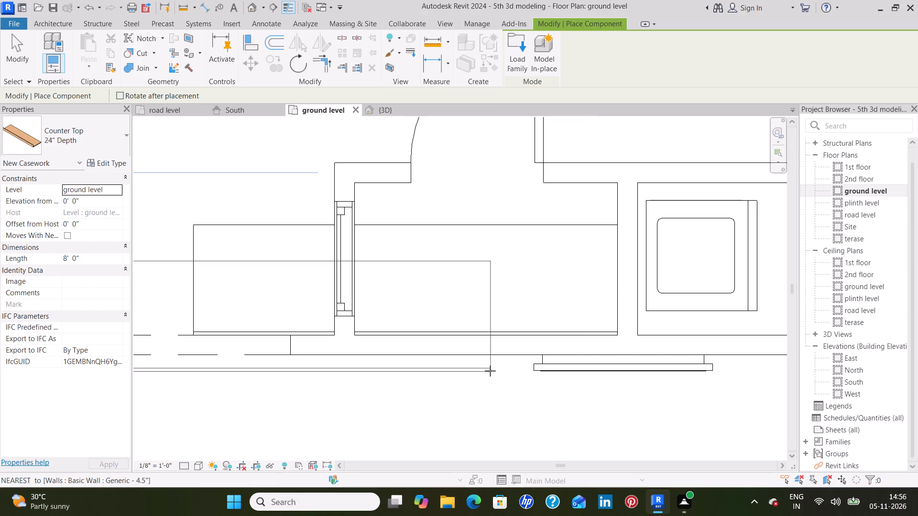
key(Escape)
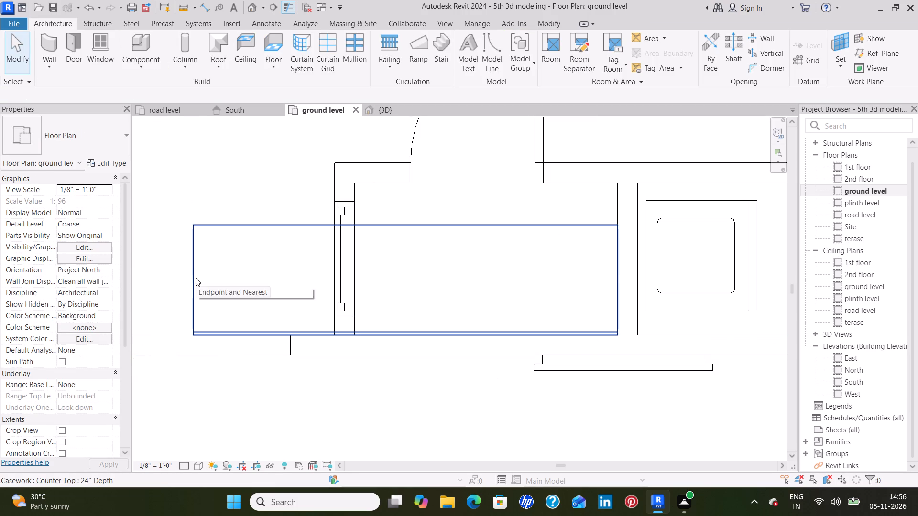
Shorten the new counter top to the inner face of the small room's west wall, about 4' 11 1/2" long.
click(196, 278)
drag(197, 279, 332, 287)
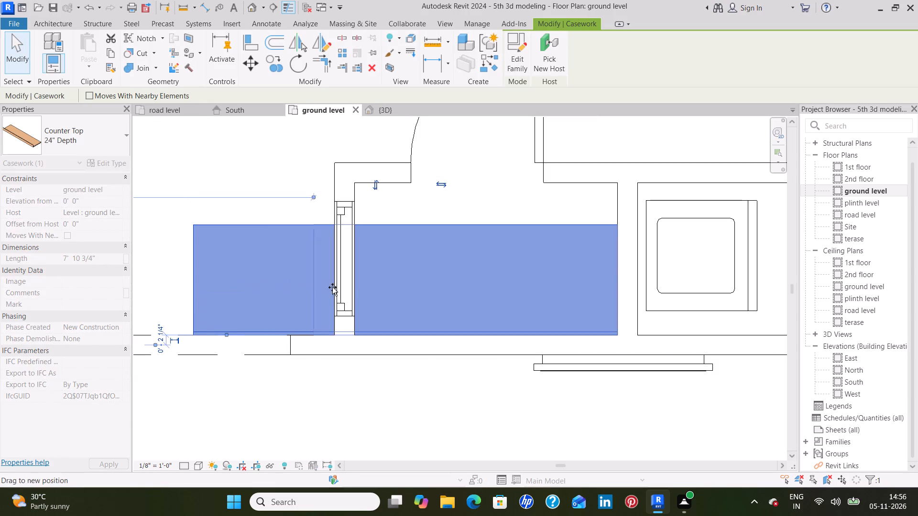
drag(332, 287, 355, 290)
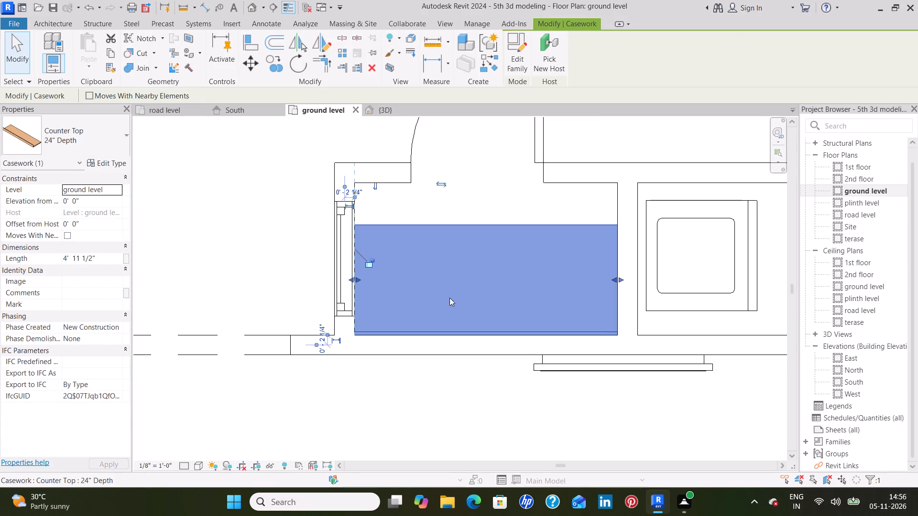
key(Escape)
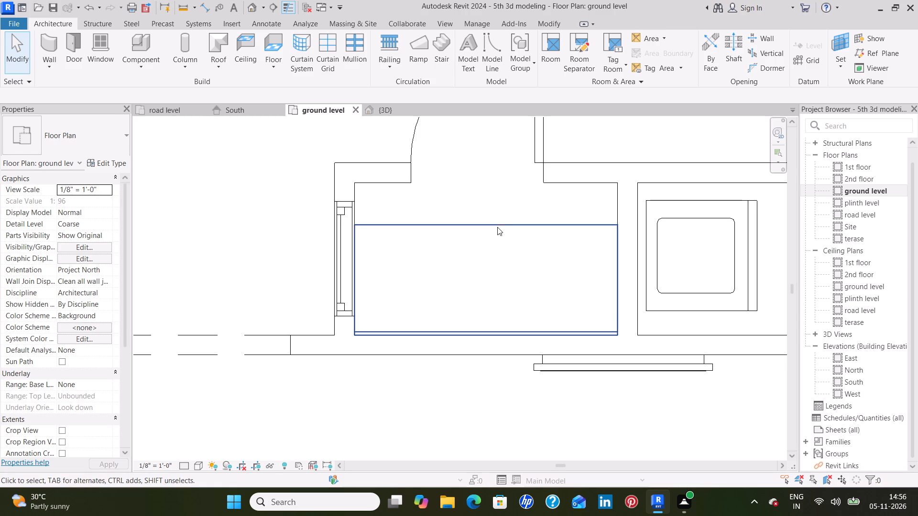
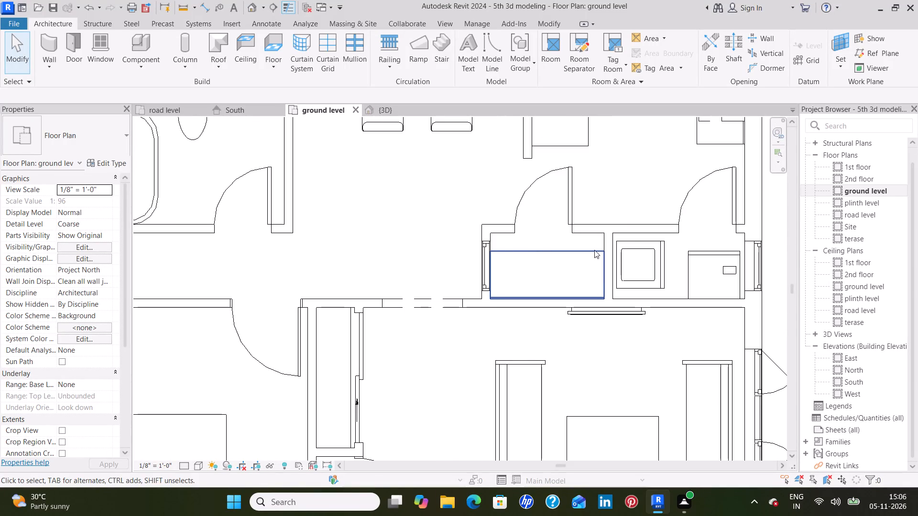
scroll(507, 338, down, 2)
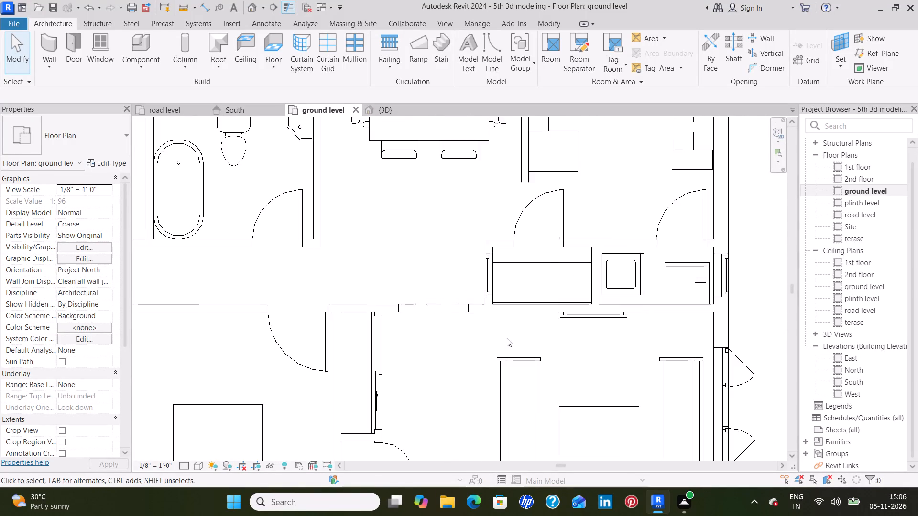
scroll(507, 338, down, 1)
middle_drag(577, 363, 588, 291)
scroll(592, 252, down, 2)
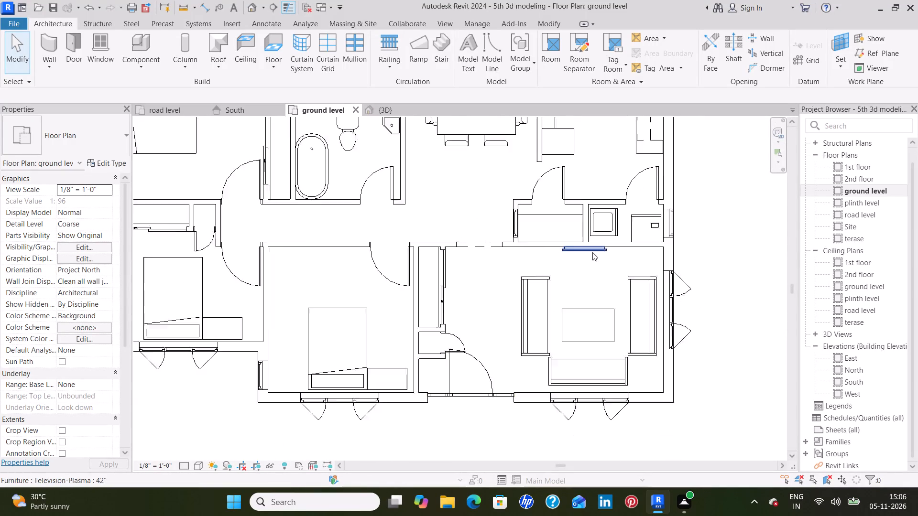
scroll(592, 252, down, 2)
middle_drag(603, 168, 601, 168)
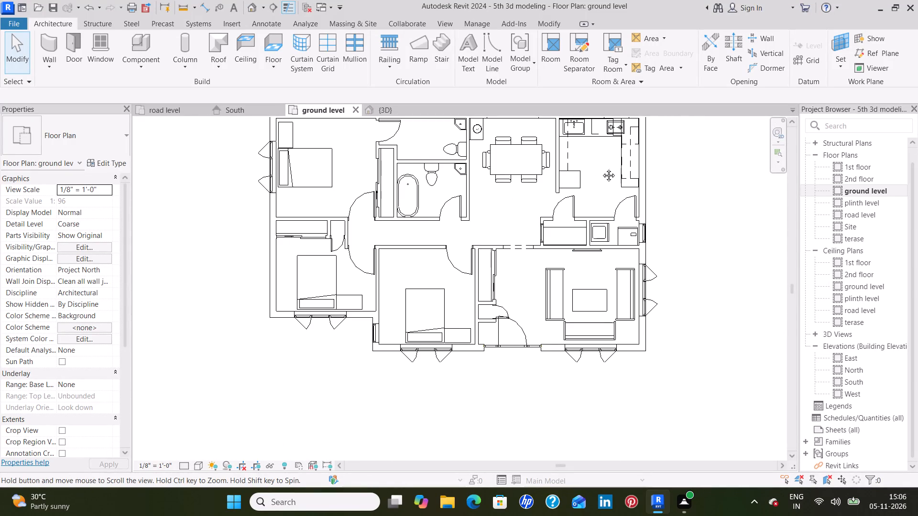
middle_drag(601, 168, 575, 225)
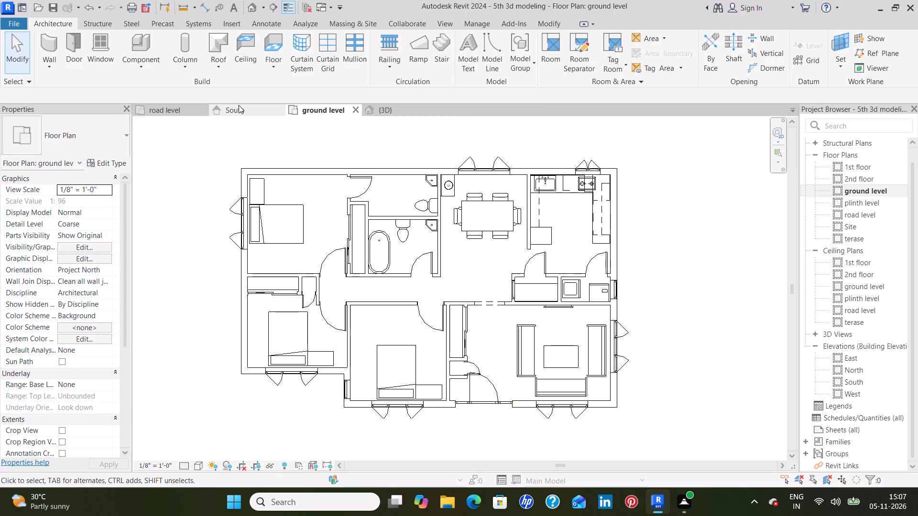
Start a structural column and load the Concrete-Rectangular-Column family from the US library's Structural Columns Concrete folder.
click(186, 40)
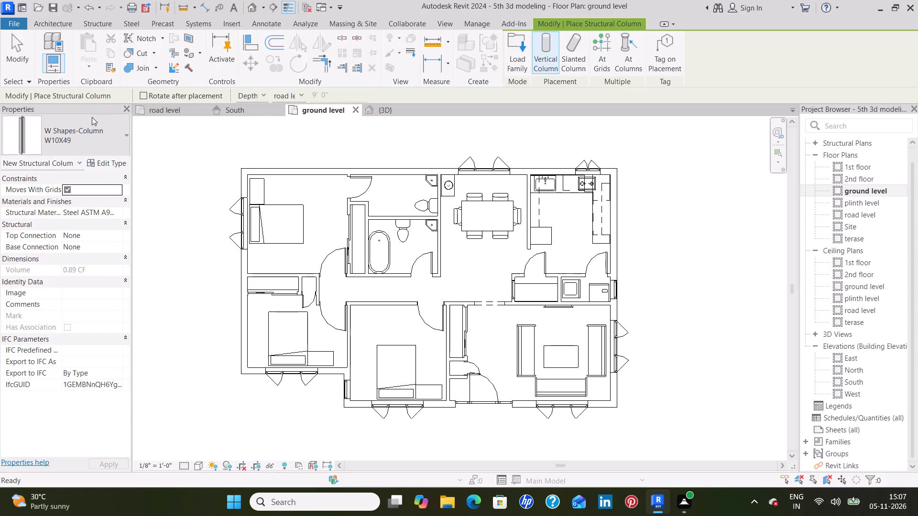
click(516, 65)
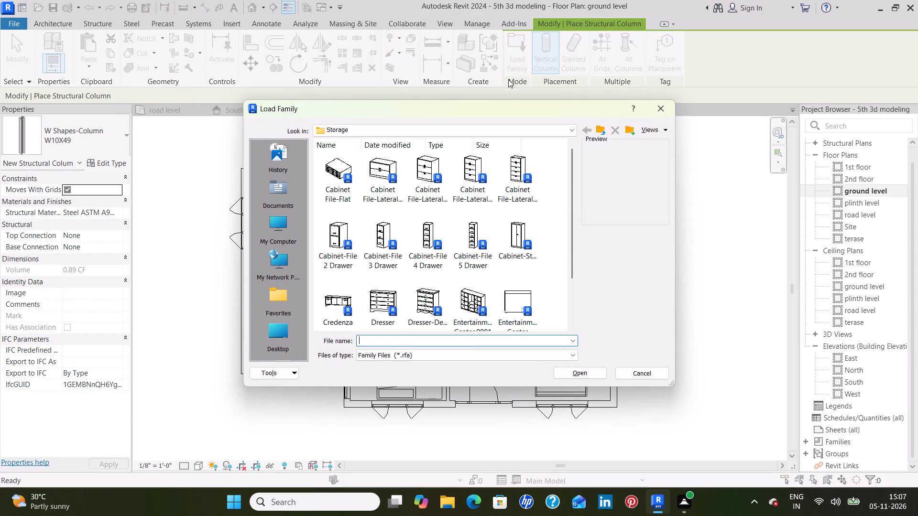
click(599, 131)
click(598, 131)
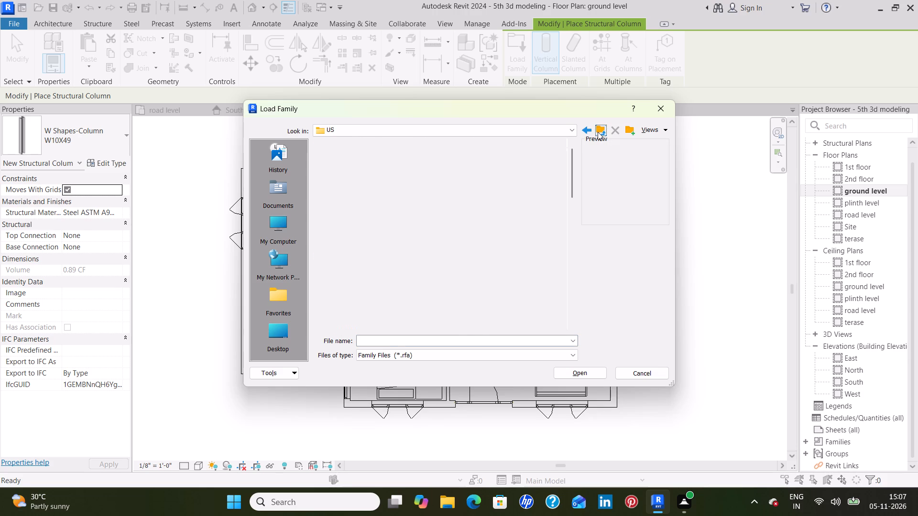
scroll(429, 264, down, 2)
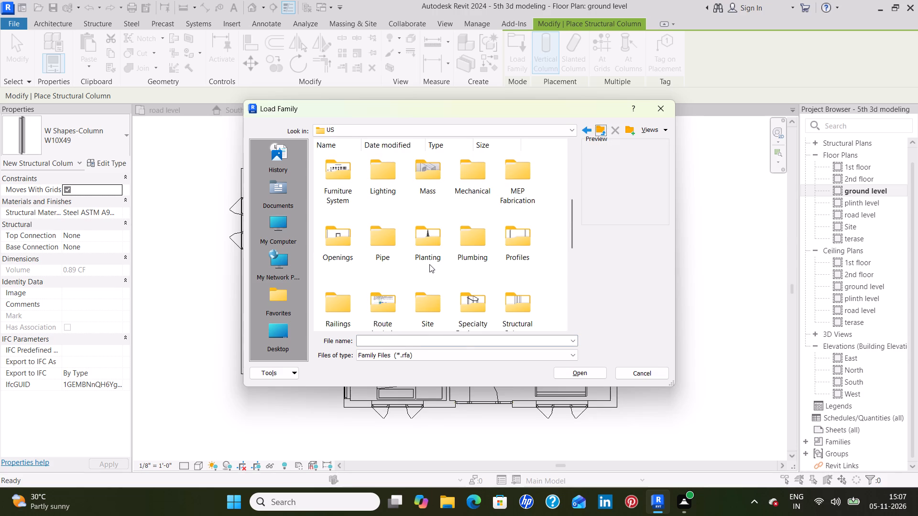
scroll(429, 264, down, 2)
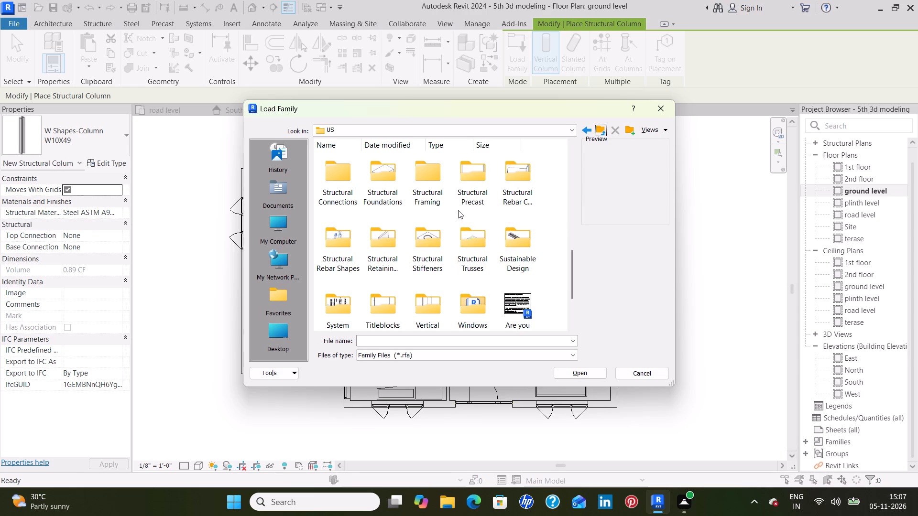
scroll(458, 210, up, 1)
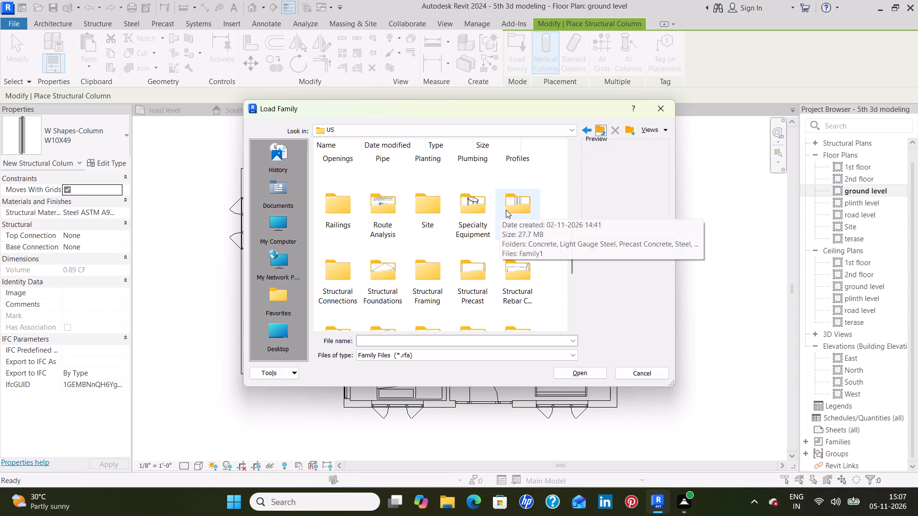
click(506, 210)
click(506, 210)
double_click(338, 169)
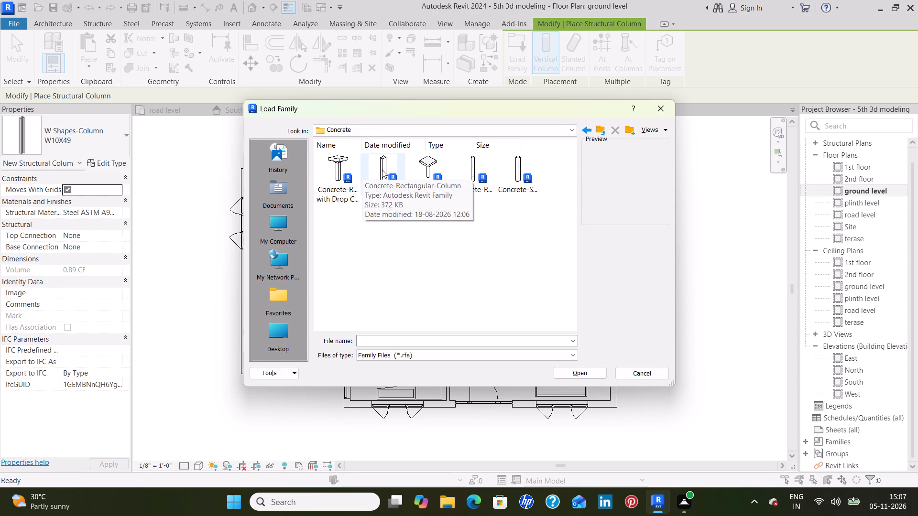
click(382, 170)
click(574, 373)
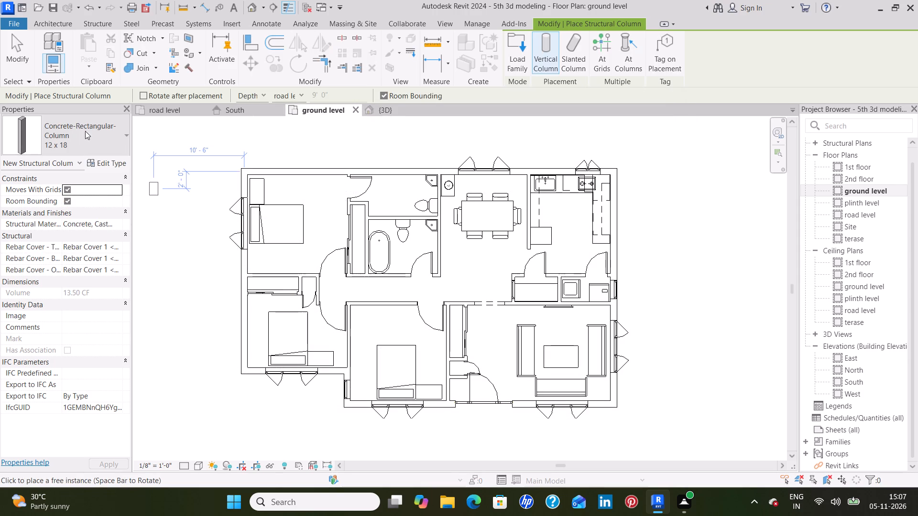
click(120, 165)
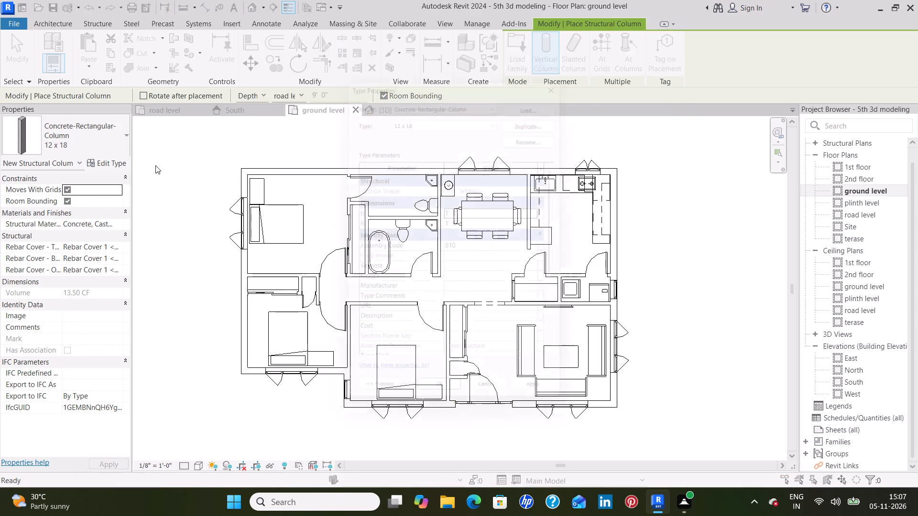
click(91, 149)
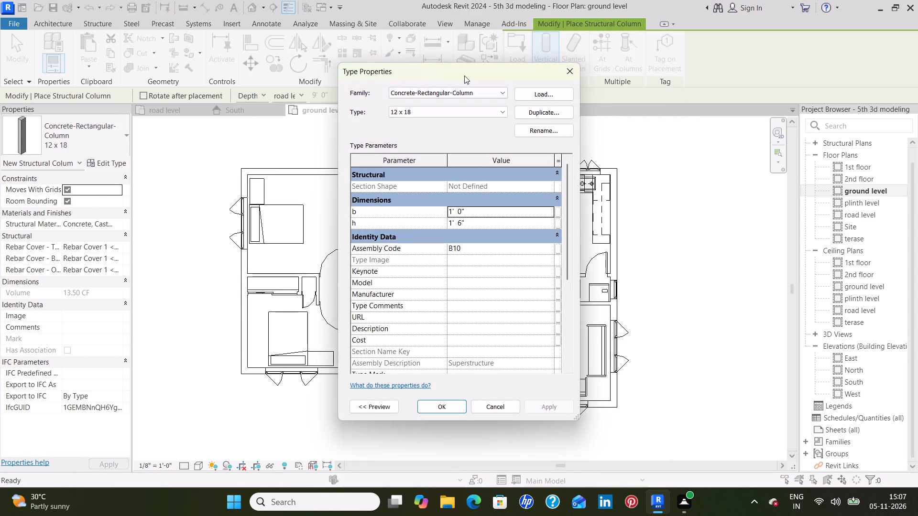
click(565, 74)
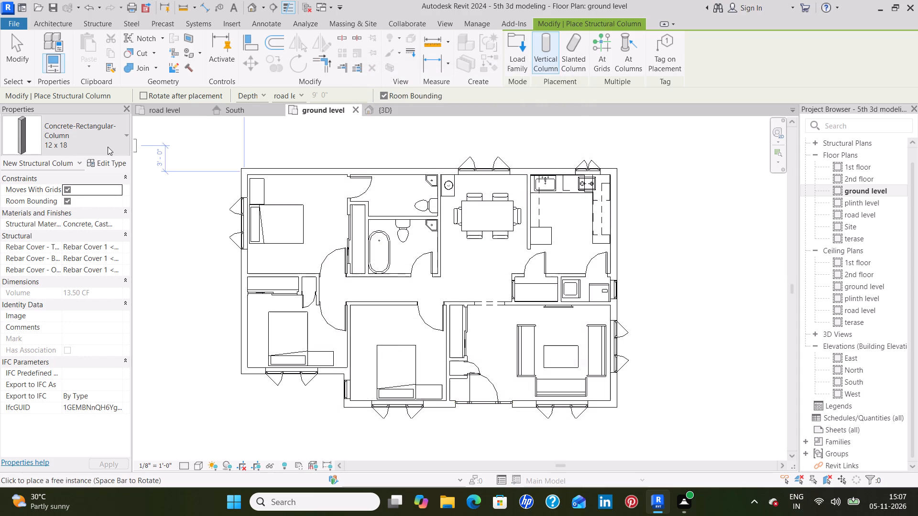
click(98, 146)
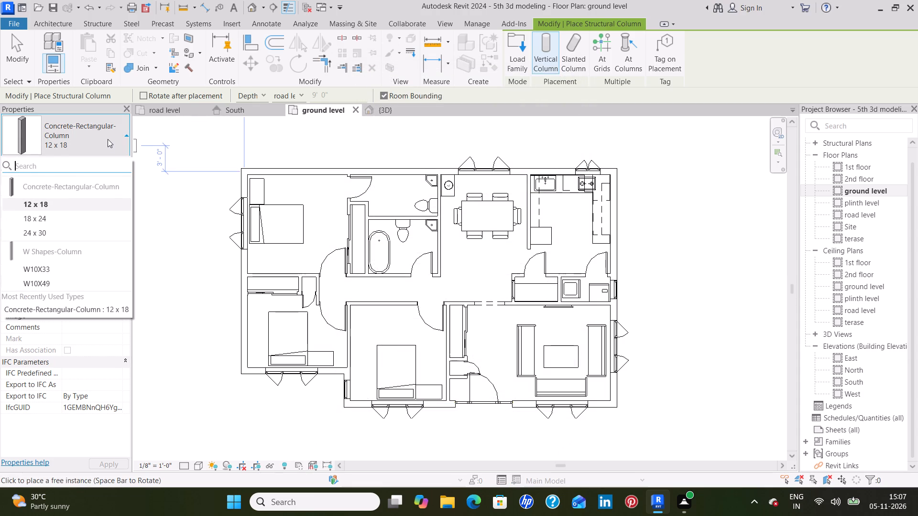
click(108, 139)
Duplicate the 12 x 18 concrete rectangular column type under the name 9"*12".
click(112, 161)
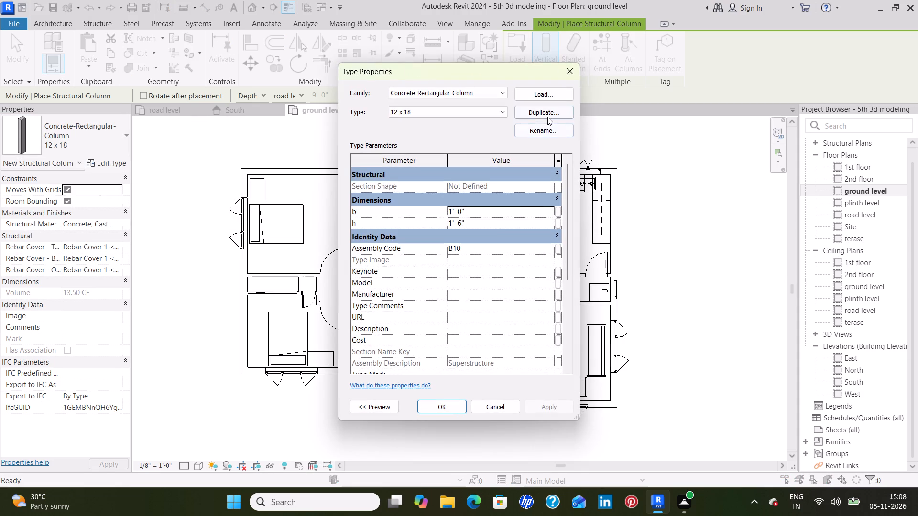
click(547, 112)
key(BackSpace)
key(BackSpace)
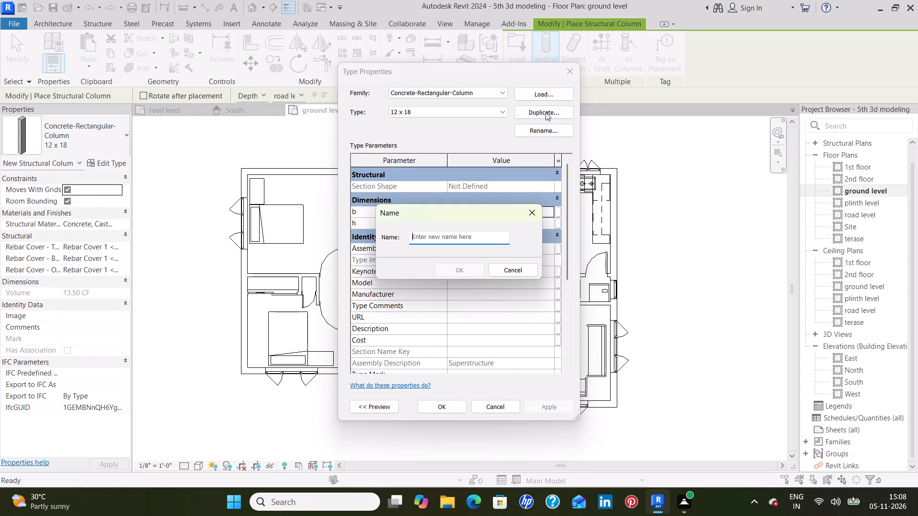
key(9)
key(shift+quotedbl)
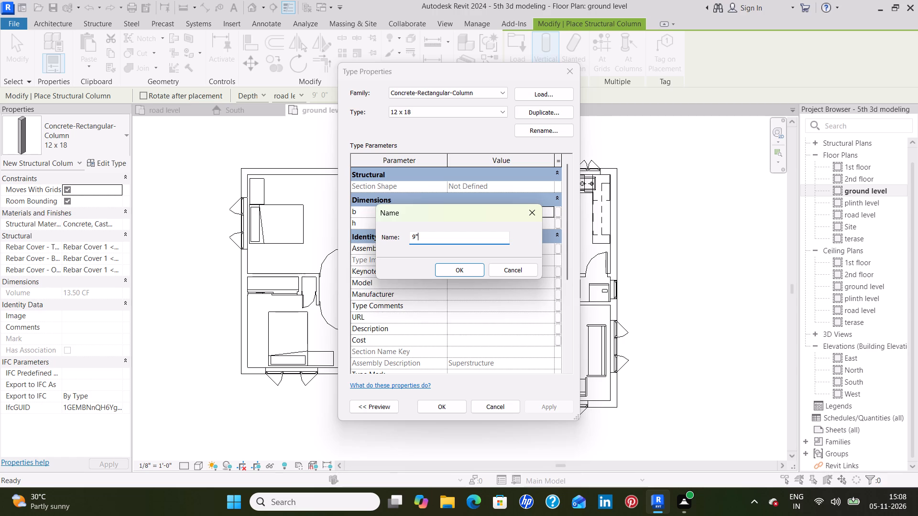
key(shift+asterisk)
text(12")
click(459, 267)
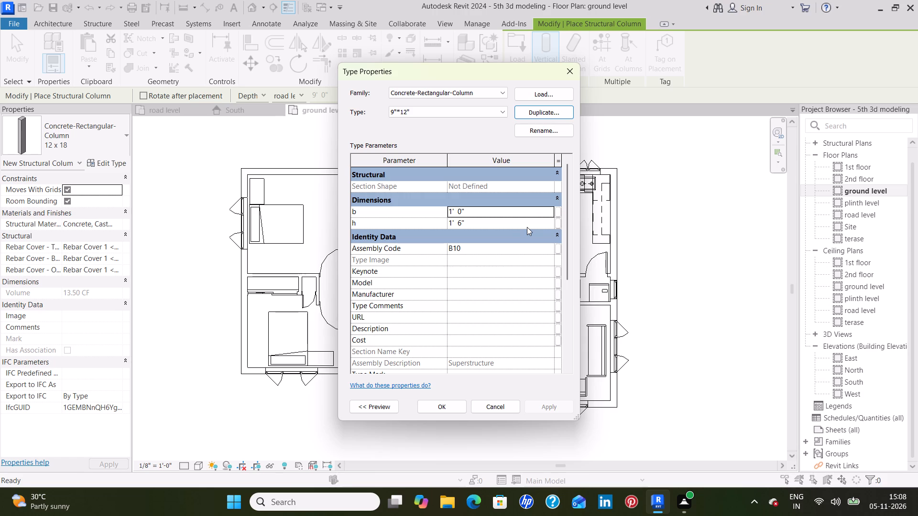
Set the new column type's dimensions to b 9" and h 12".
click(489, 212)
key(BackSpace)
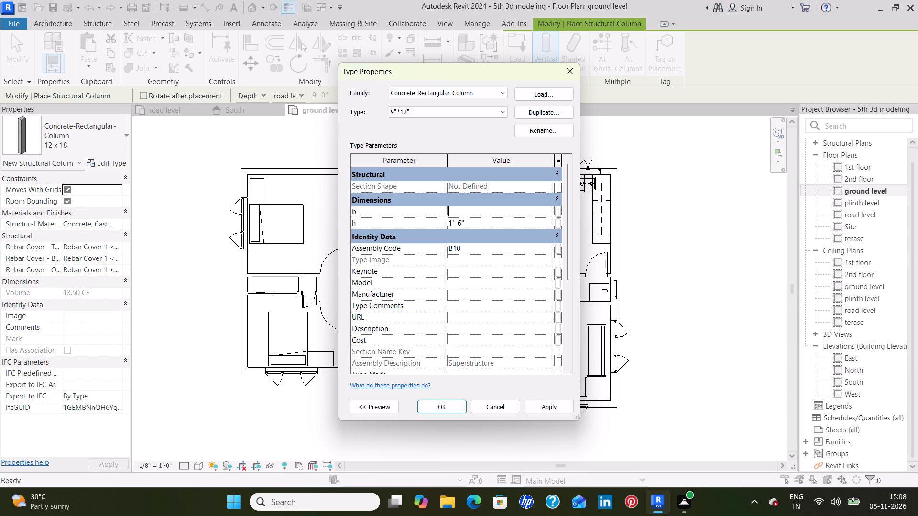
text(9")
click(489, 226)
key(BackSpace)
text(12")
click(561, 407)
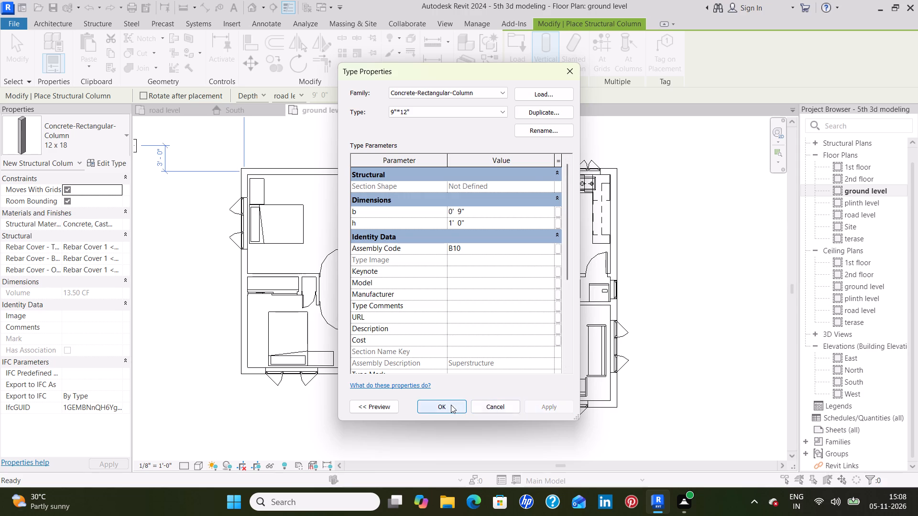
click(451, 405)
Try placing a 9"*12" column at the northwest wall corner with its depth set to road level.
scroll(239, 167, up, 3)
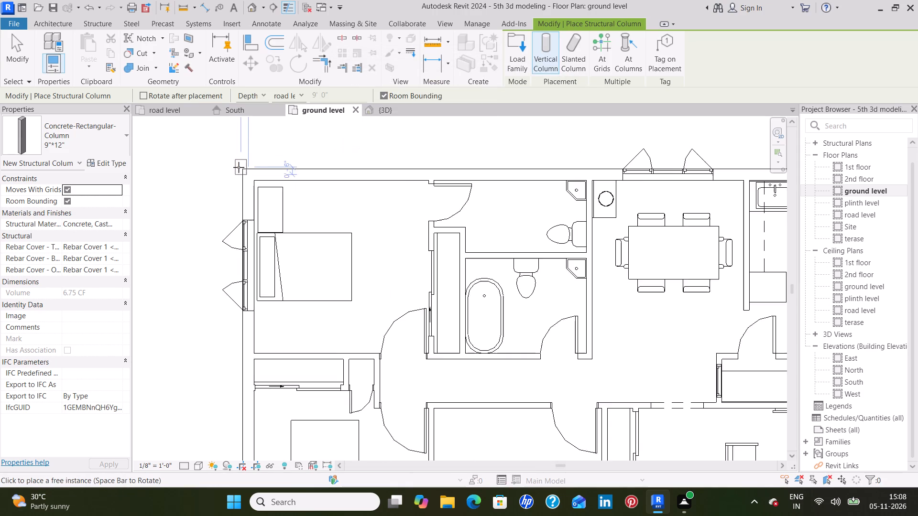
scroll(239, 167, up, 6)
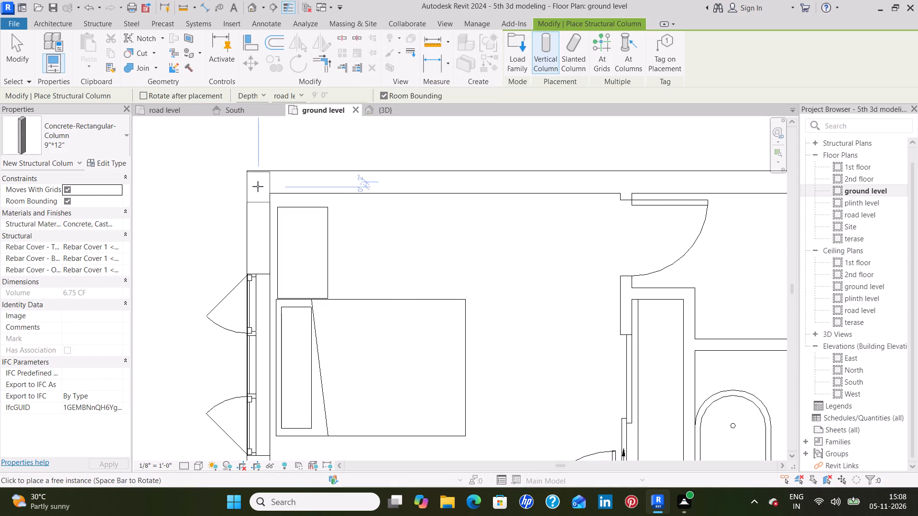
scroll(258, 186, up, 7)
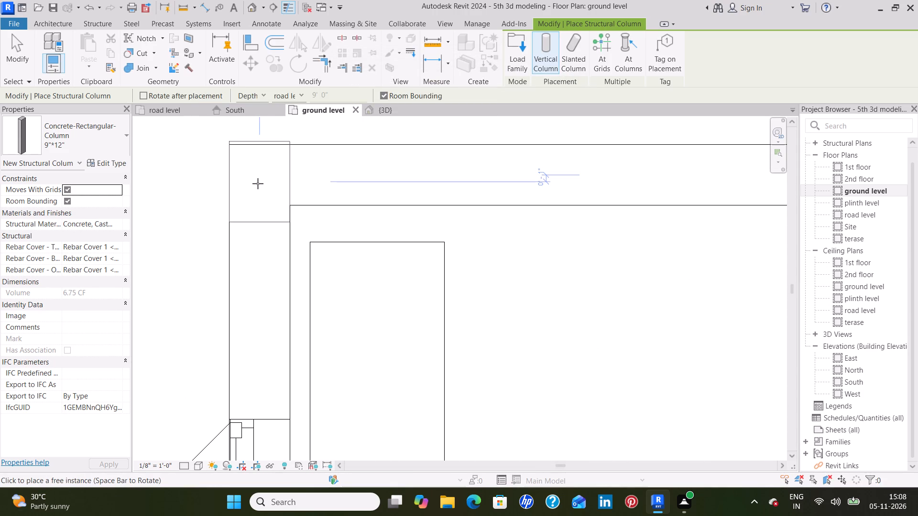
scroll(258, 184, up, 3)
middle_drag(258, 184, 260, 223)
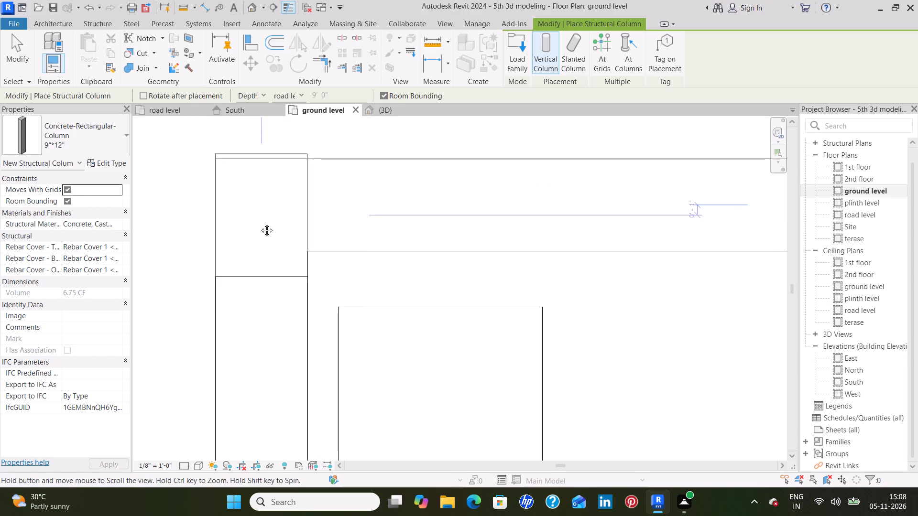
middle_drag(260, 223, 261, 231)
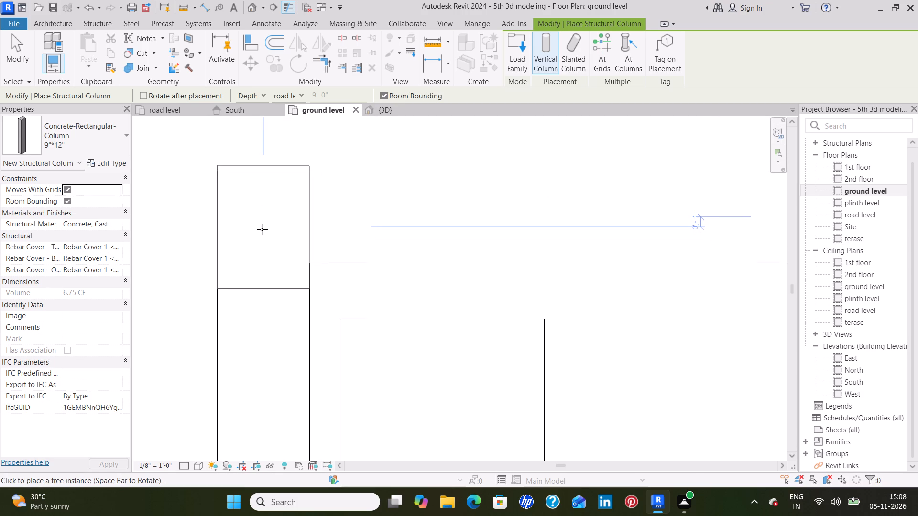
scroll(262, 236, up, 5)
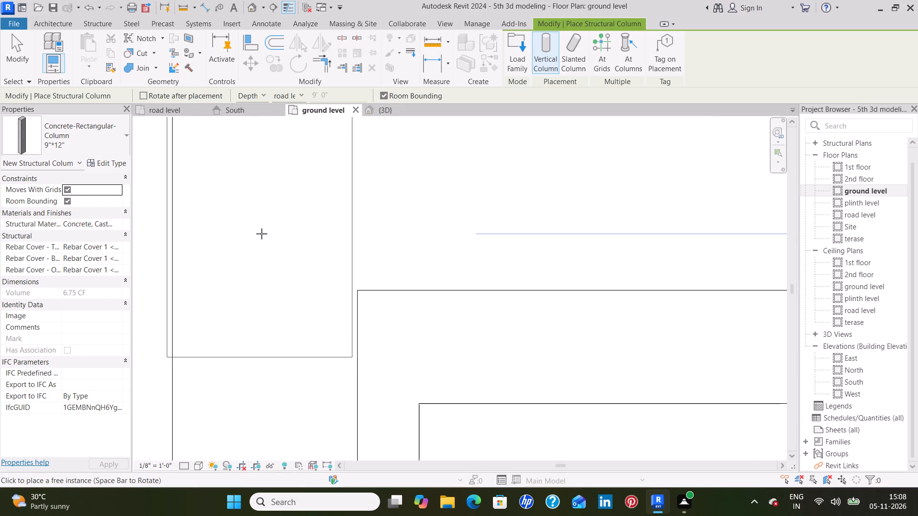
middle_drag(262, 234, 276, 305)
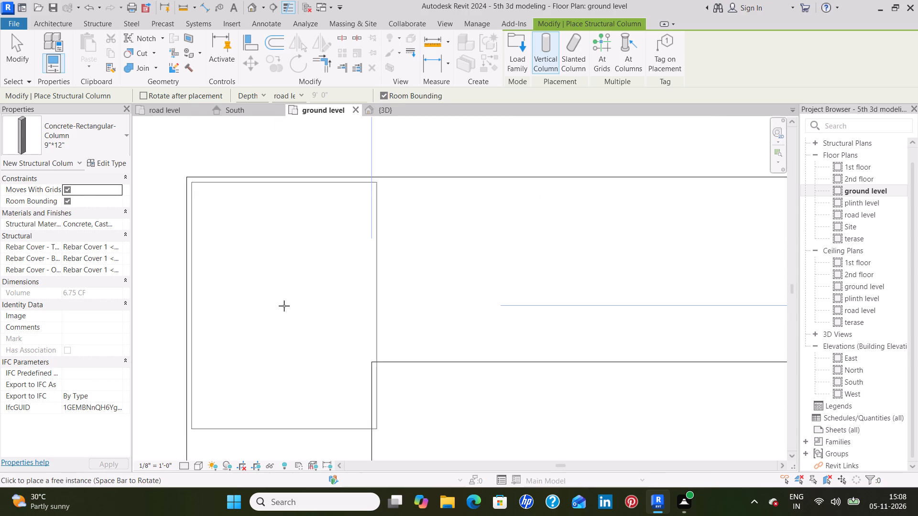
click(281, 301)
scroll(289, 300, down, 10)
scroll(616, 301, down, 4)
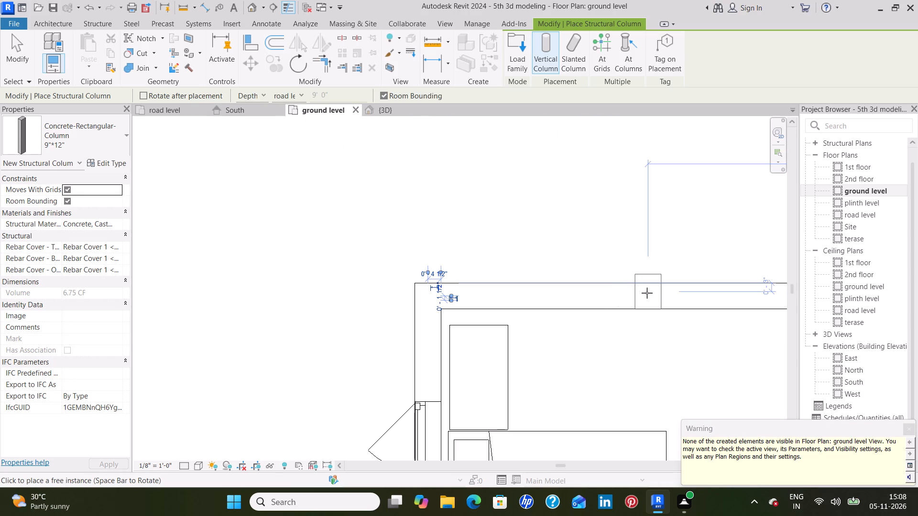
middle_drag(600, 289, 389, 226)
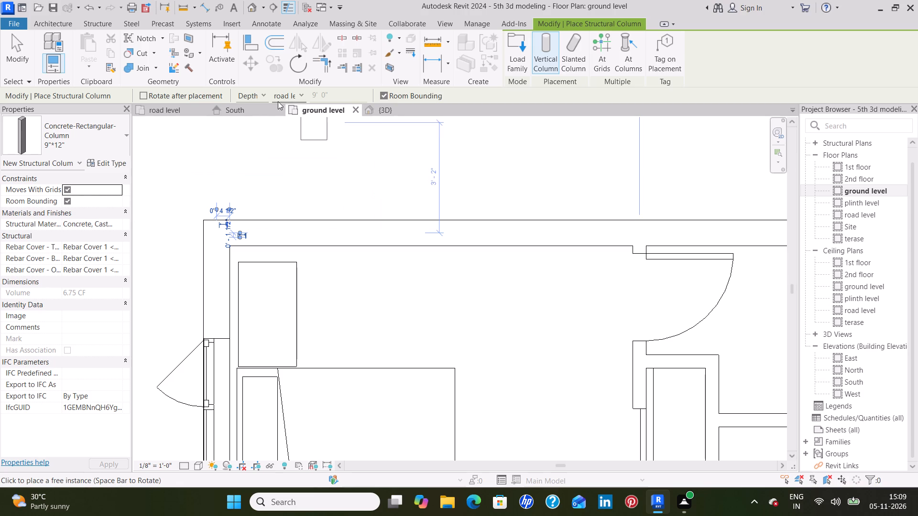
Switch the structural column placement from Depth to Height.
click(262, 97)
click(250, 119)
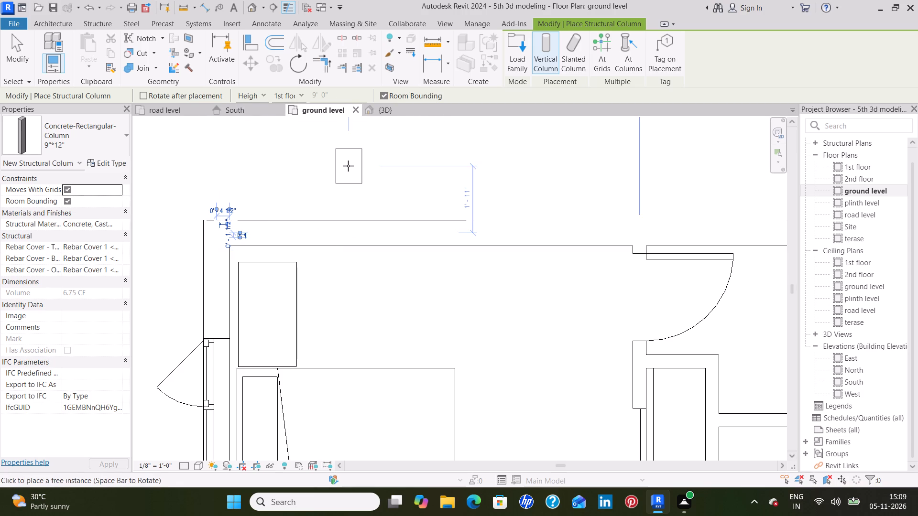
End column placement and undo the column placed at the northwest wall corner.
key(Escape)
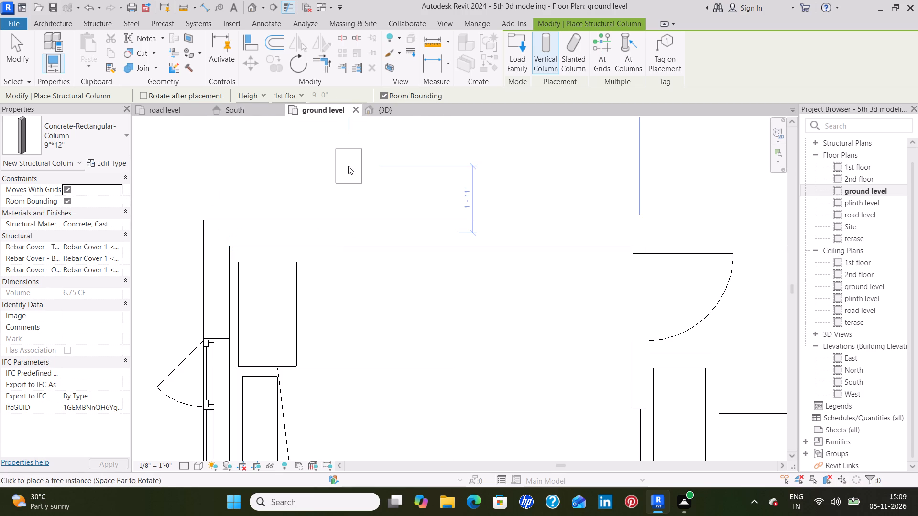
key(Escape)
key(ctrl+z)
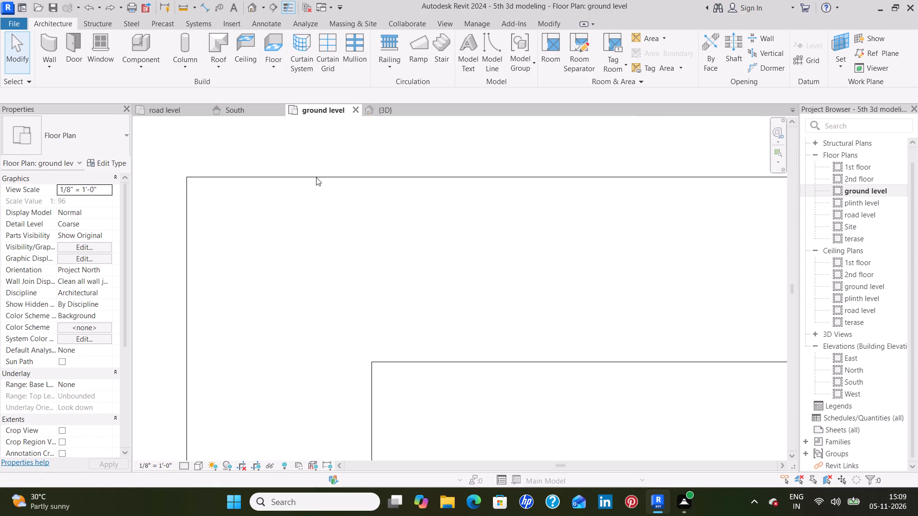
Place a 9"*12" structural column with its height up to terase, flush inside the northwest wall corner.
scroll(313, 183, down, 8)
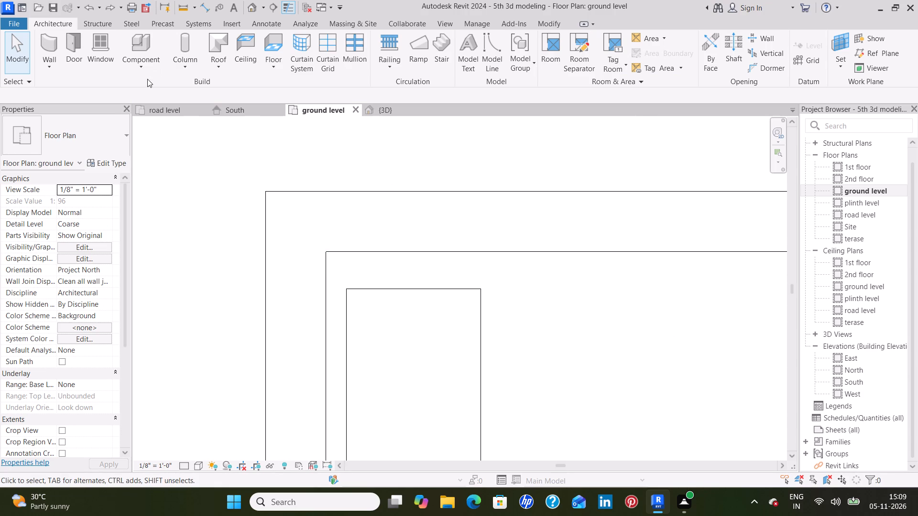
click(193, 47)
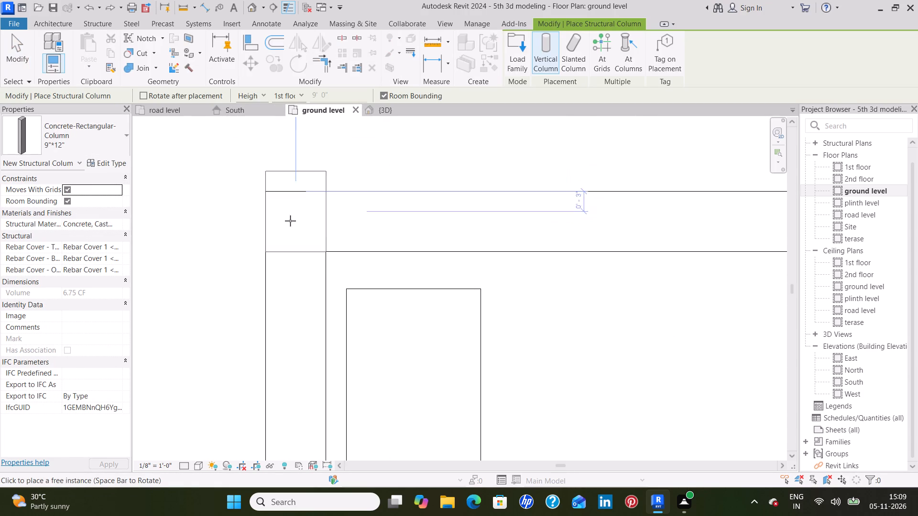
click(301, 95)
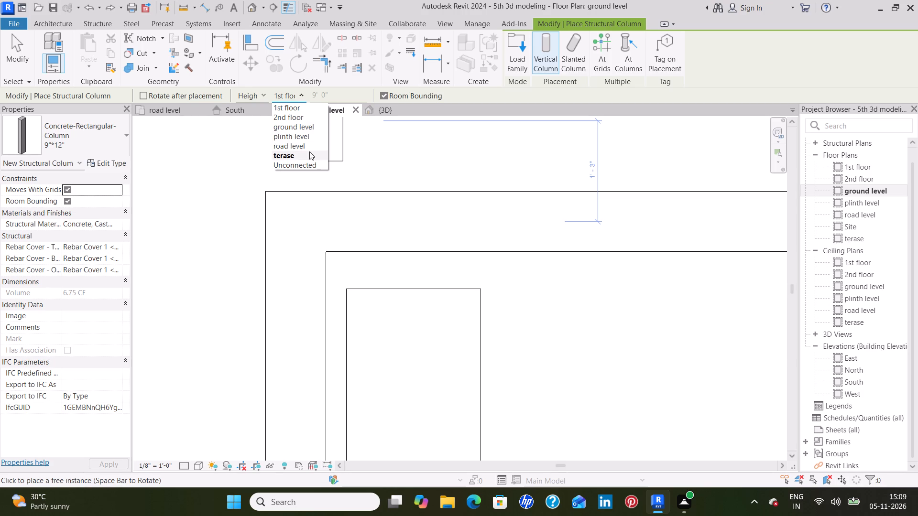
click(307, 155)
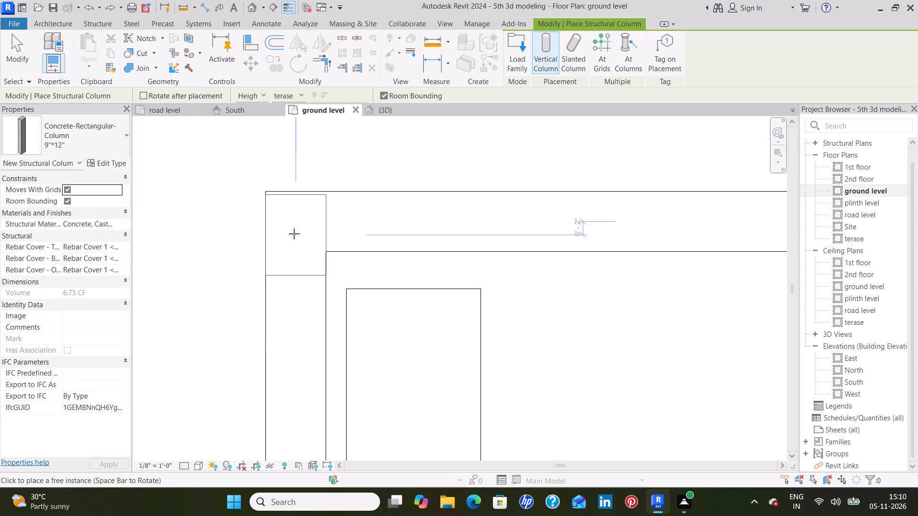
scroll(294, 234, up, 5)
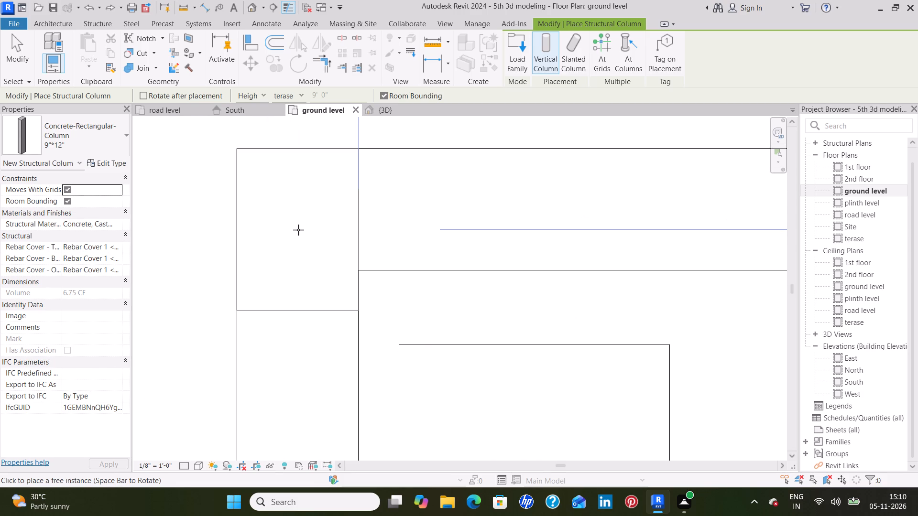
click(298, 230)
Place a second 9"*12" column, rotated lengthwise along the north wall, where the bedroom–bathroom partition beside the door meets it.
scroll(363, 328, down, 5)
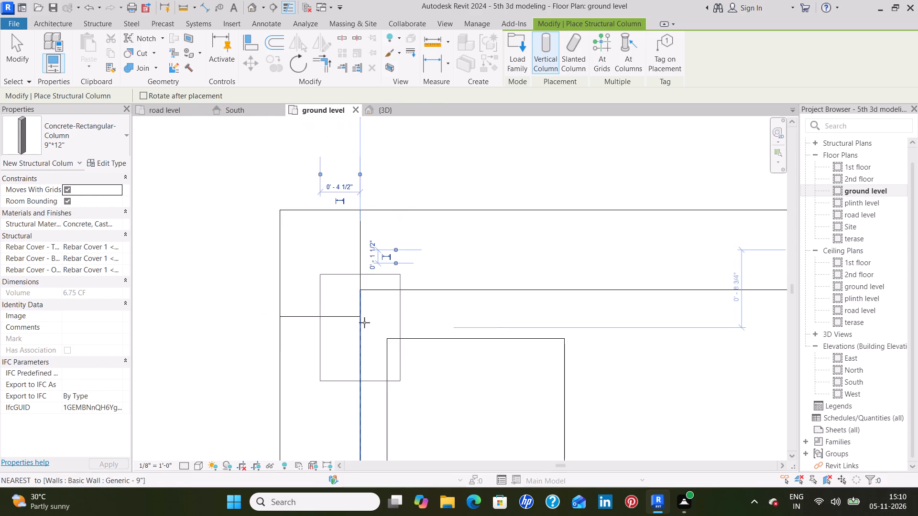
scroll(365, 319, down, 4)
middle_drag(646, 305, 418, 300)
scroll(416, 300, down, 5)
scroll(457, 293, down, 2)
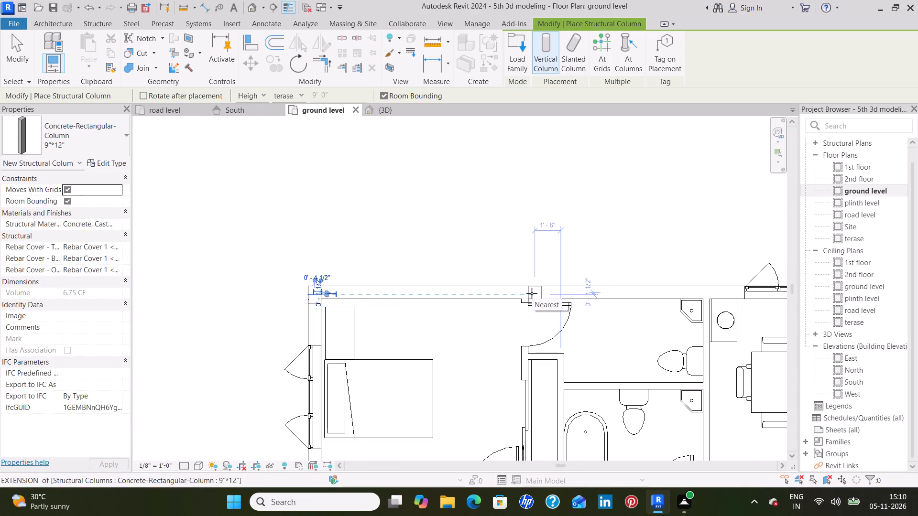
key(space)
scroll(526, 291, up, 1)
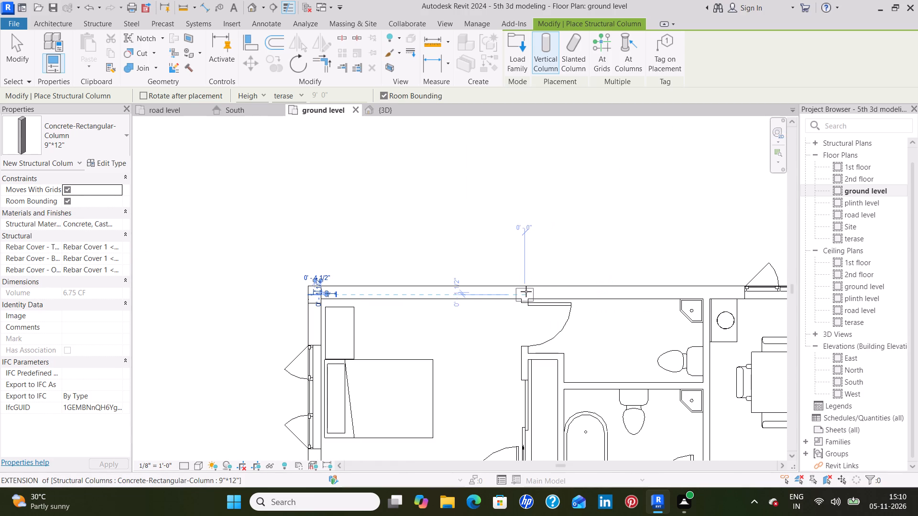
scroll(526, 291, up, 6)
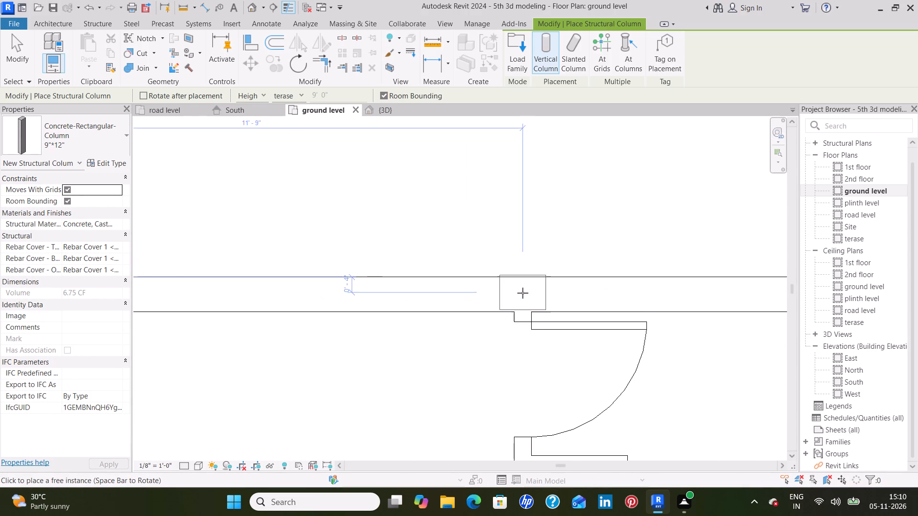
scroll(523, 293, up, 8)
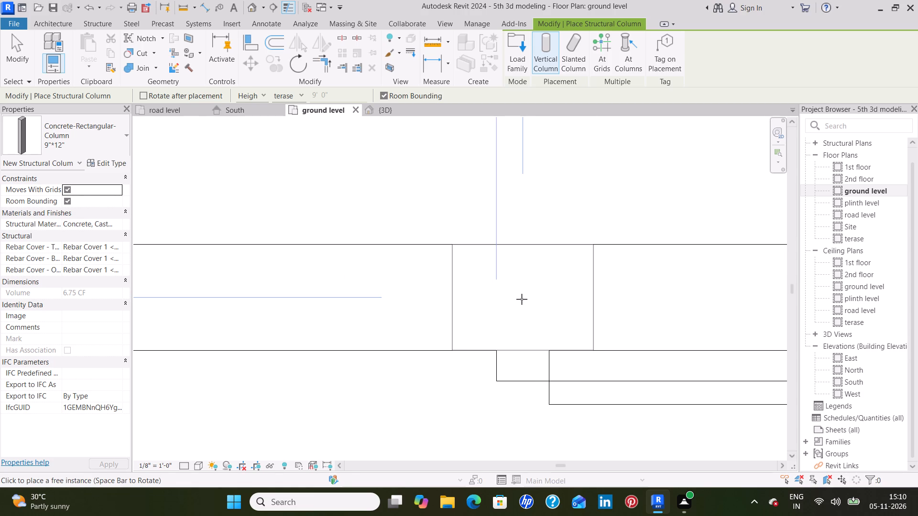
click(522, 299)
Place a third 9"*12" column lengthwise in the north wall at the bathroom–dining partition and end placement.
scroll(522, 299, down, 11)
middle_drag(655, 331, 626, 336)
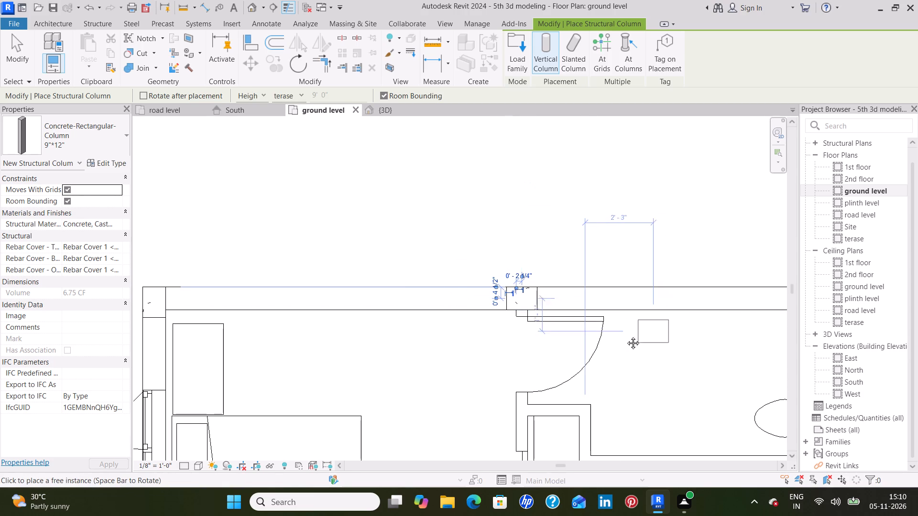
middle_drag(626, 336, 508, 335)
scroll(488, 334, down, 9)
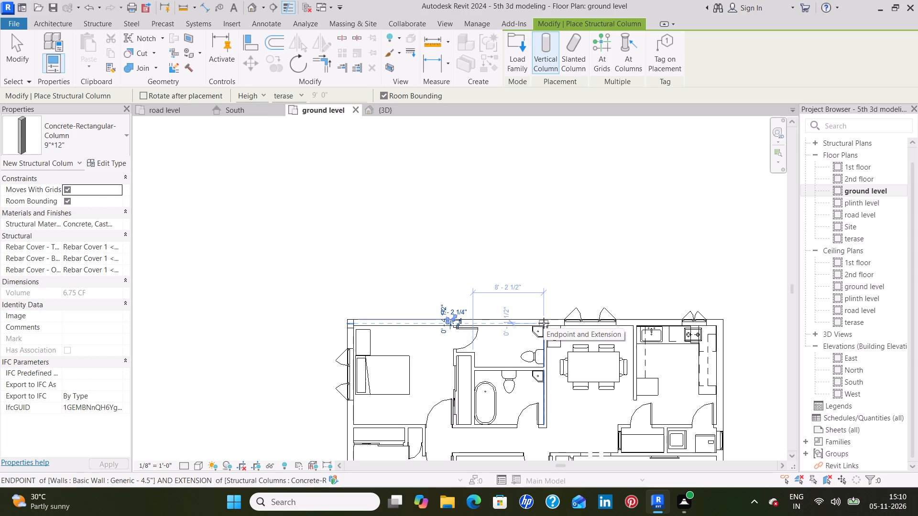
scroll(544, 323, up, 13)
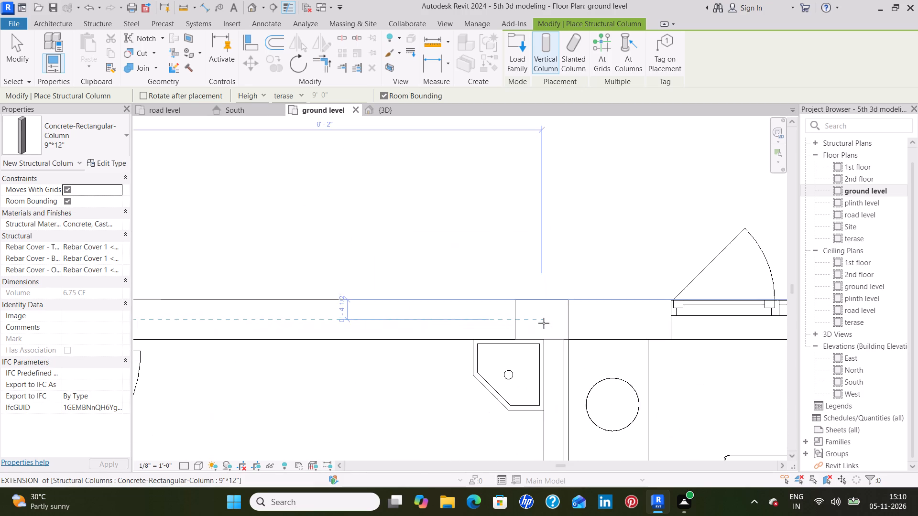
click(549, 320)
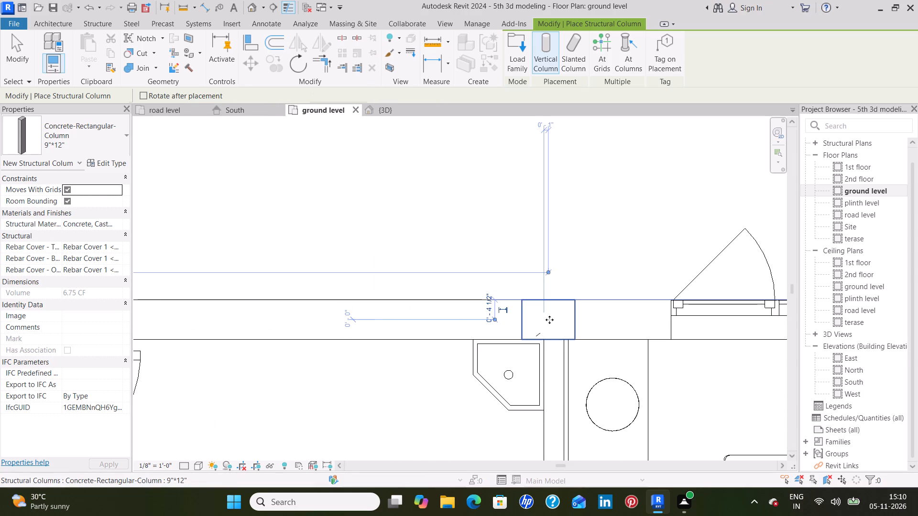
key(Escape)
key(Escape)
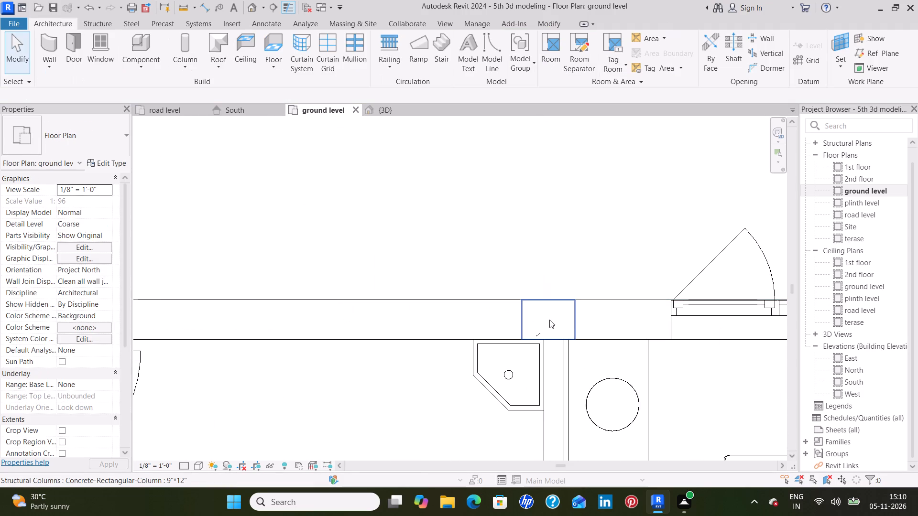
Nudge the third column slightly east along the north wall, to about 0' 0 1/4" from the bathroom–dining partition's reference.
click(571, 319)
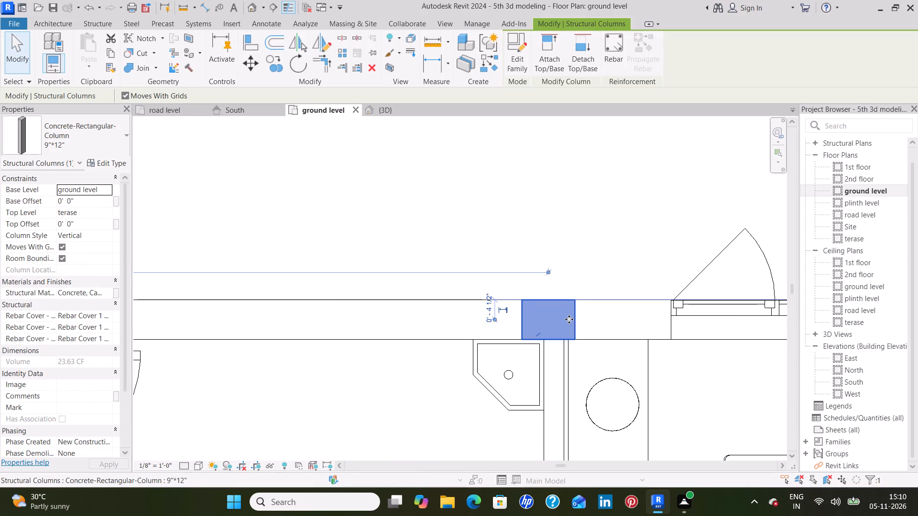
key(Right)
key(Right)
key(Right)
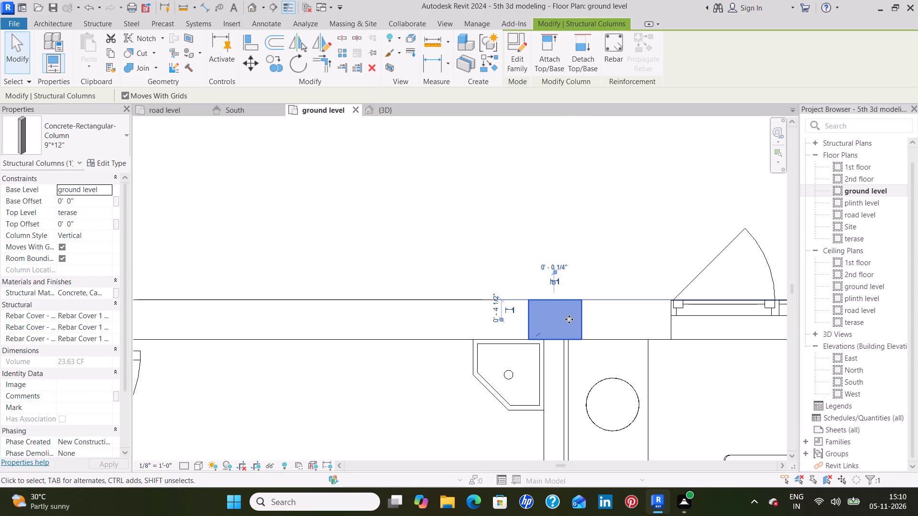
key(Right)
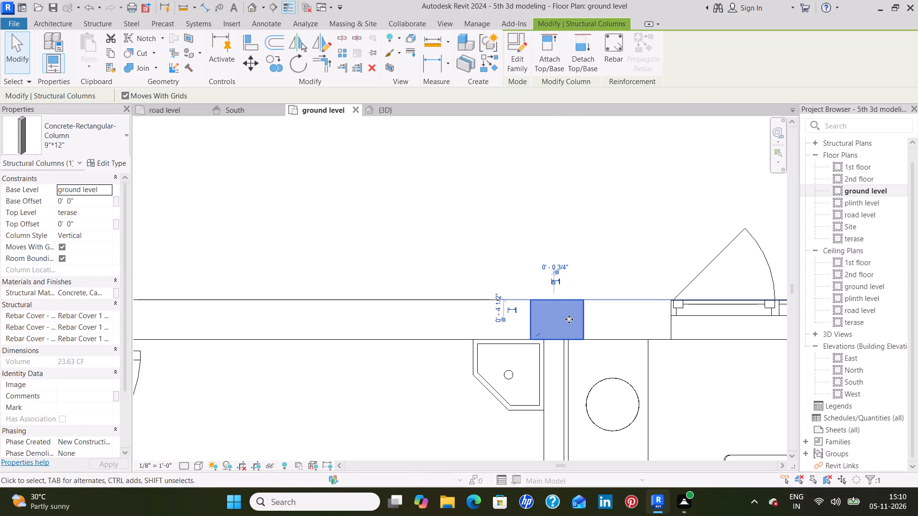
key(Left)
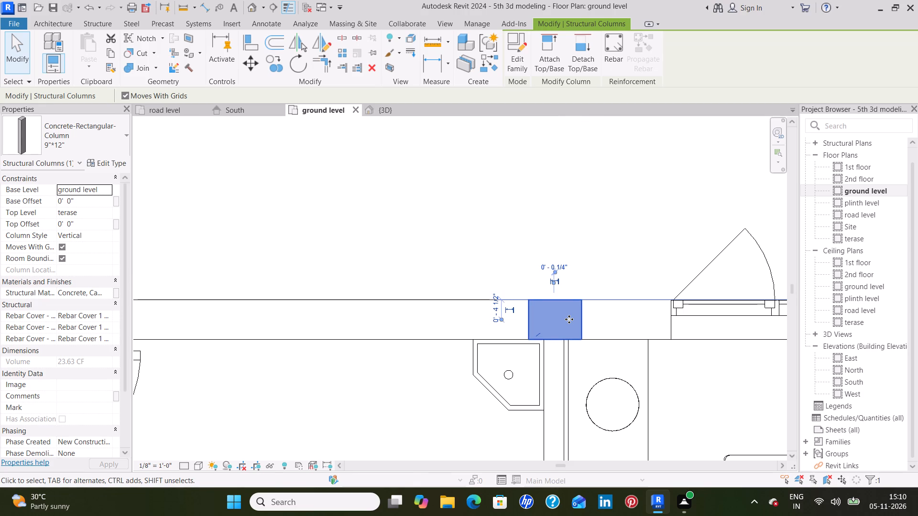
Place a fourth 9"*12" structural column, rotated lengthwise along the north wall, where the dining–kitchen partition meets it.
text(cs)
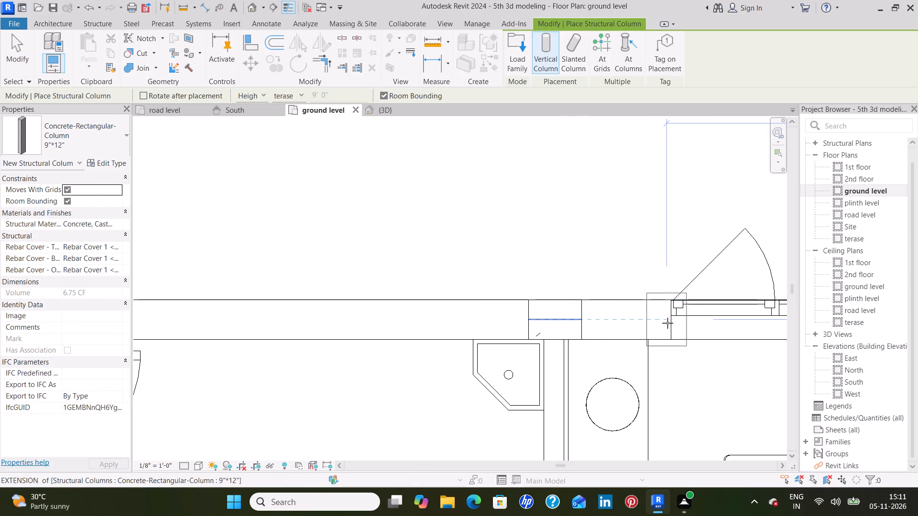
middle_drag(667, 323, 502, 322)
scroll(471, 314, down, 10)
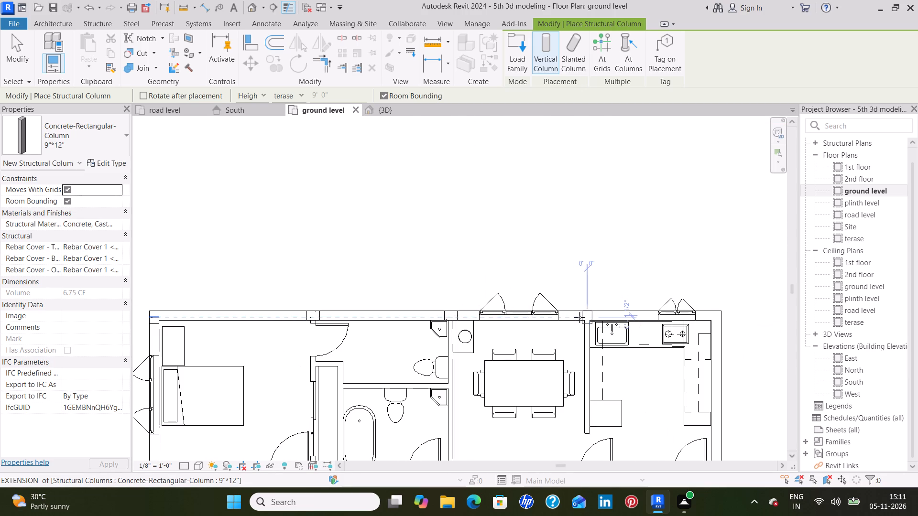
middle_drag(584, 318, 532, 318)
middle_drag(528, 318, 521, 318)
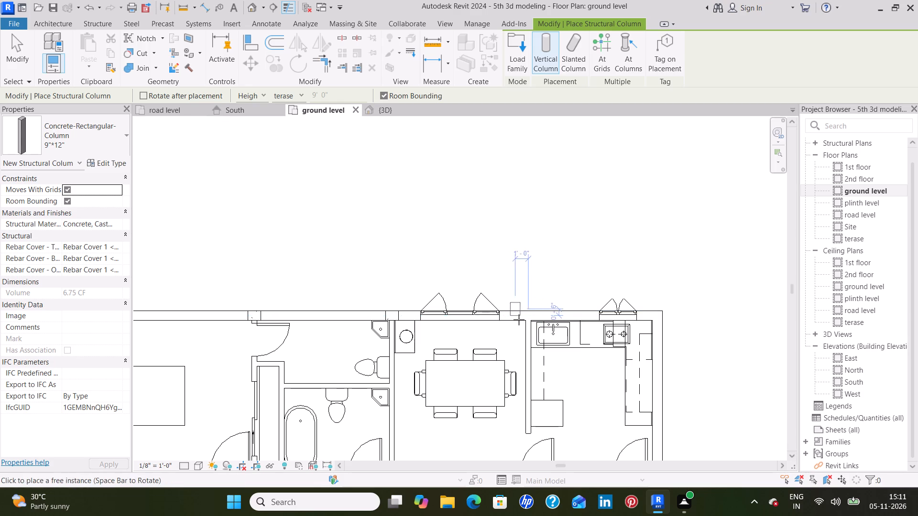
scroll(522, 323, up, 6)
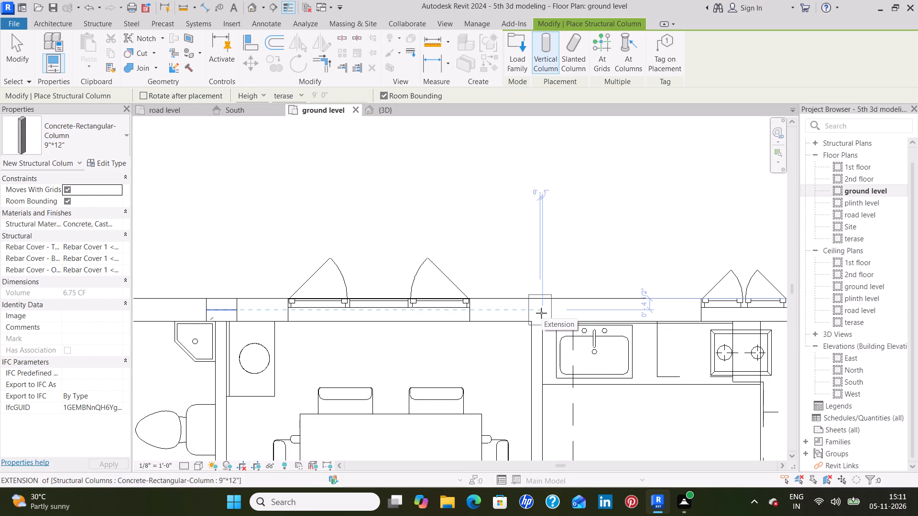
key(space)
scroll(541, 313, up, 4)
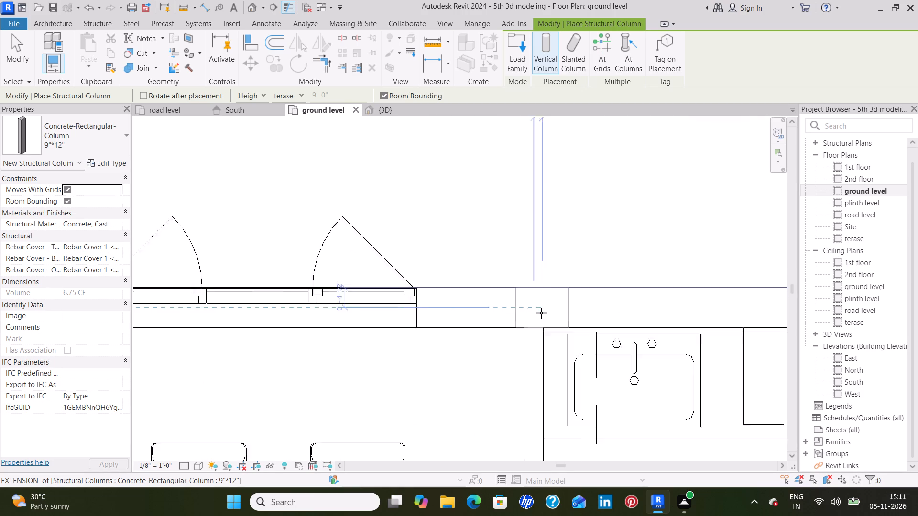
scroll(541, 313, up, 1)
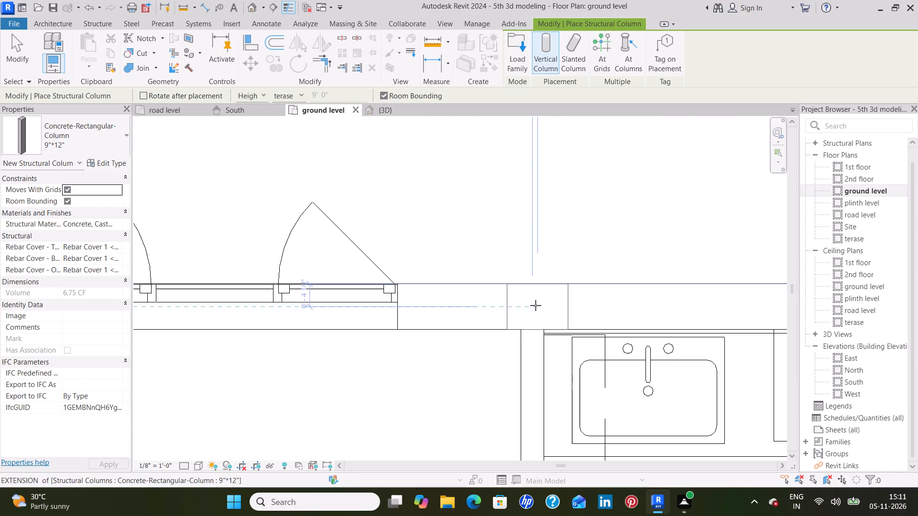
click(531, 305)
Place a 9"*12" column in the northeast wall corner by the kitchen, rotated lengthwise along the east wall.
scroll(549, 307, down, 1)
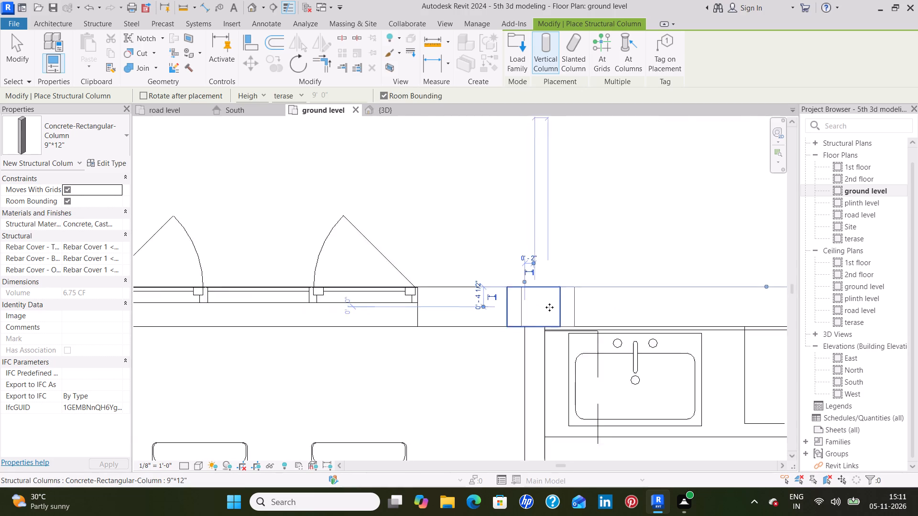
scroll(549, 307, down, 7)
middle_drag(654, 313, 485, 335)
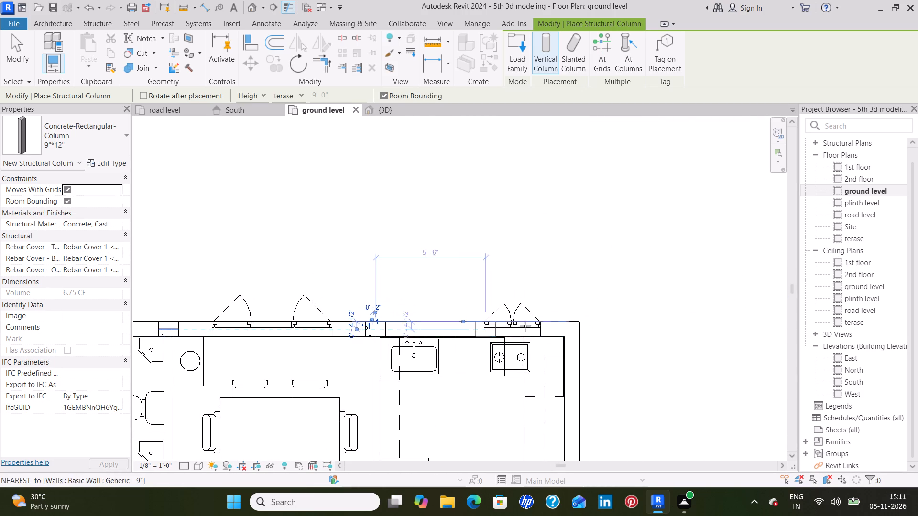
scroll(567, 333, up, 8)
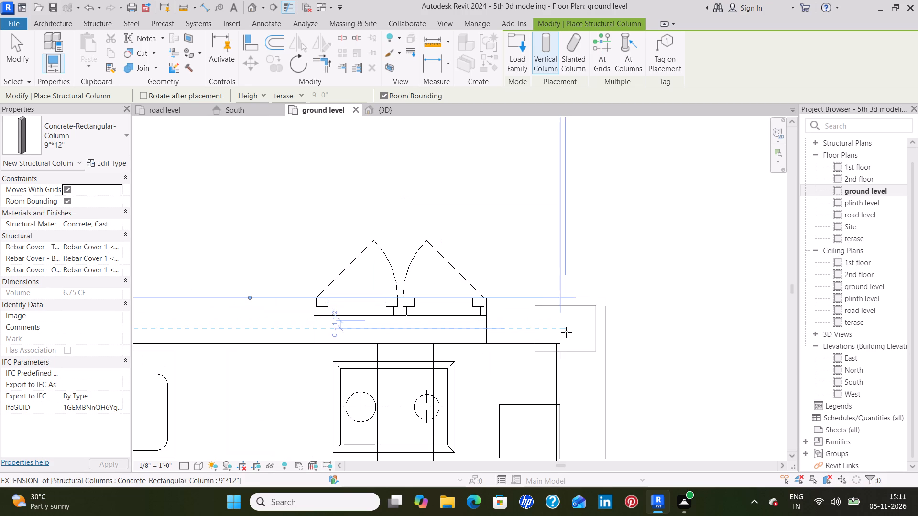
key(space)
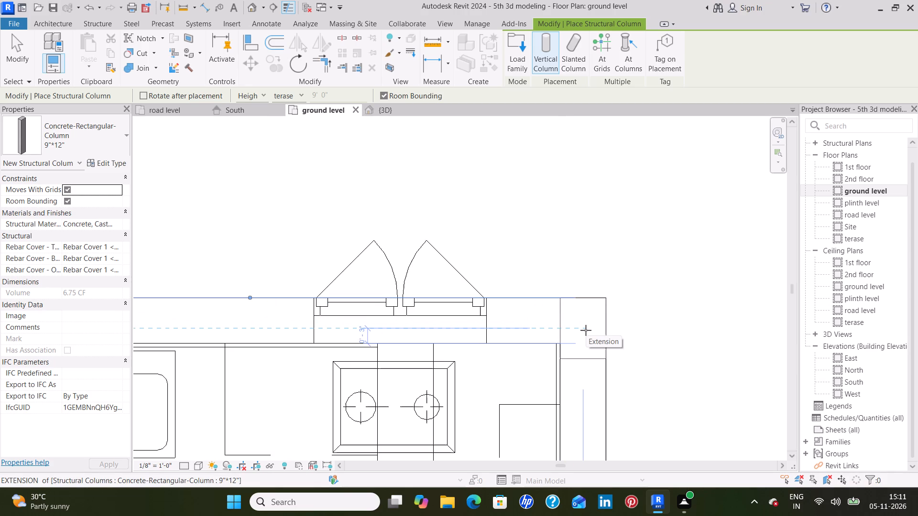
click(586, 330)
Place a 9"*12" column lengthwise in the east wall where the utility–living room partition meets it, just south of the utility window.
scroll(568, 359, down, 7)
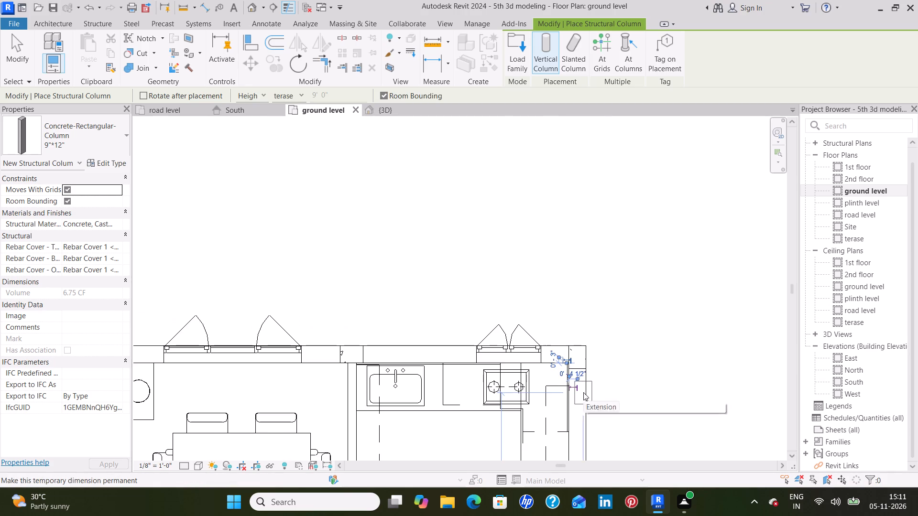
middle_drag(582, 381, 582, 237)
scroll(575, 241, down, 5)
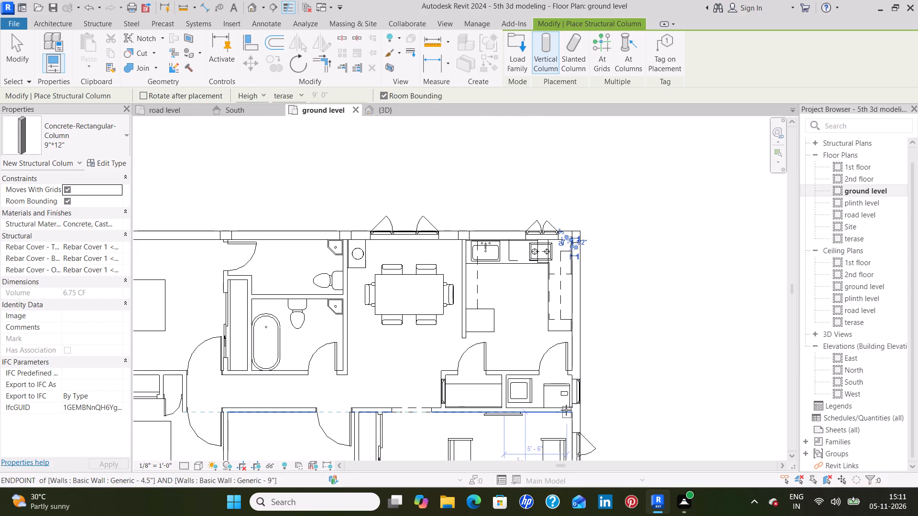
middle_drag(573, 387, 568, 285)
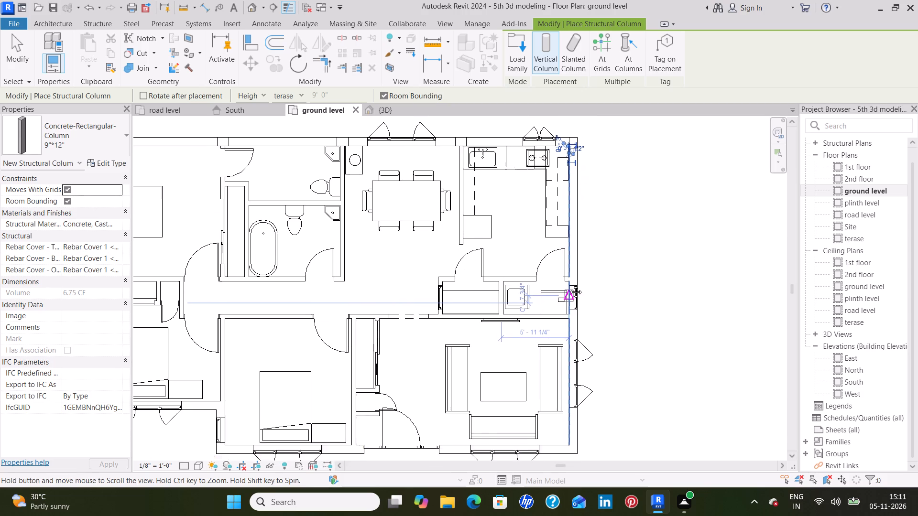
middle_drag(568, 285, 568, 283)
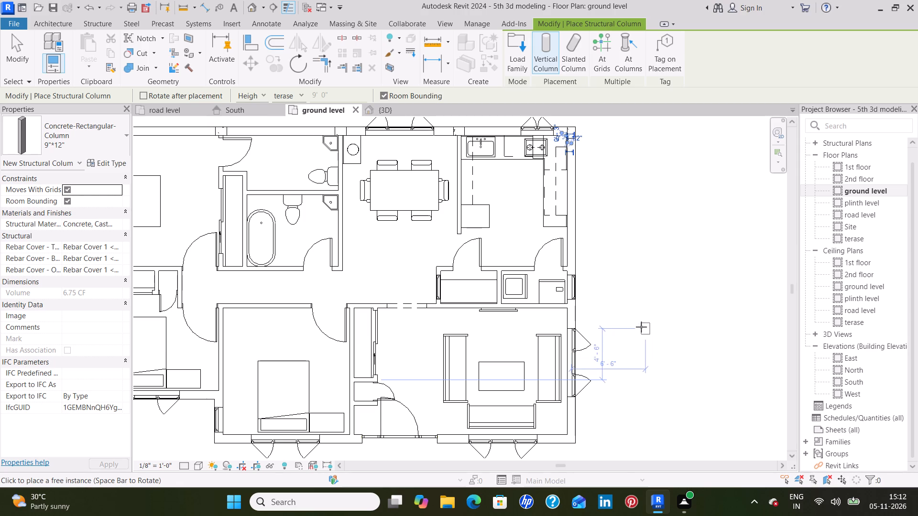
scroll(577, 311, up, 13)
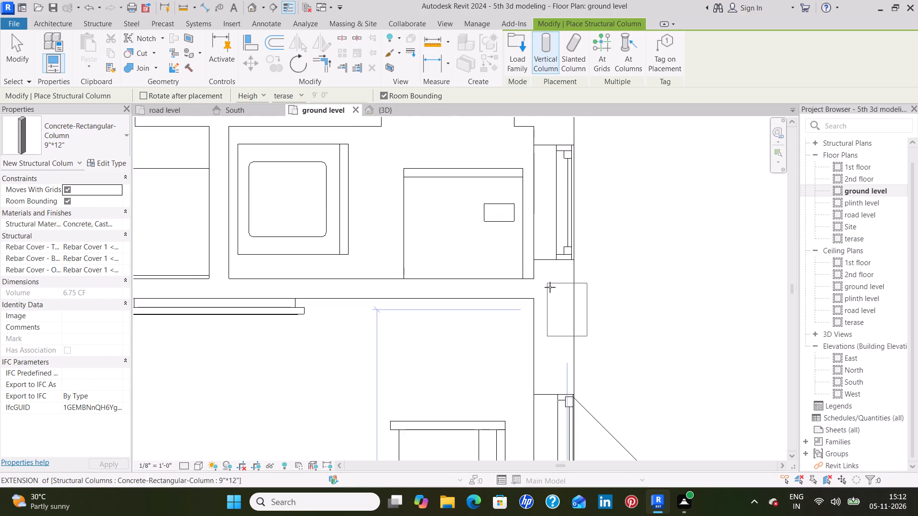
scroll(549, 287, up, 6)
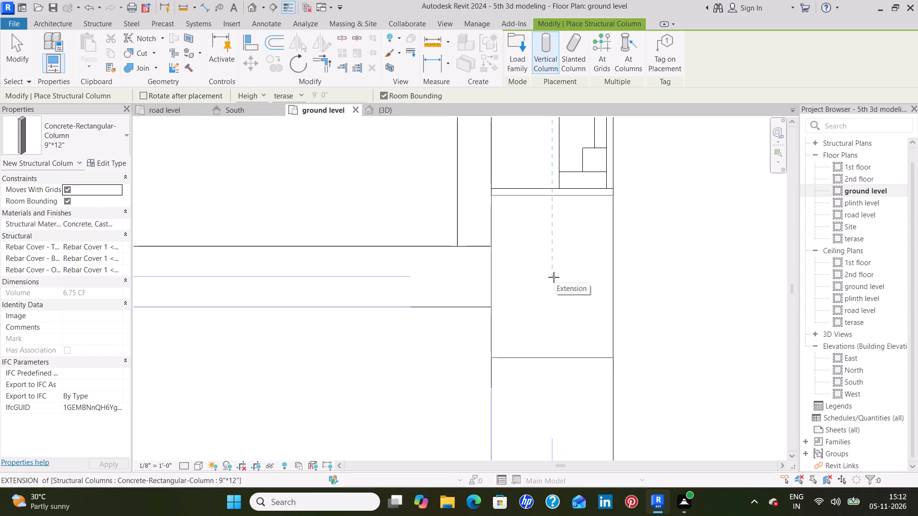
click(554, 277)
Place a 9"*12" column lengthwise along the east wall, flush inside the southeast corner of the living room.
scroll(546, 287, down, 5)
scroll(553, 385, down, 4)
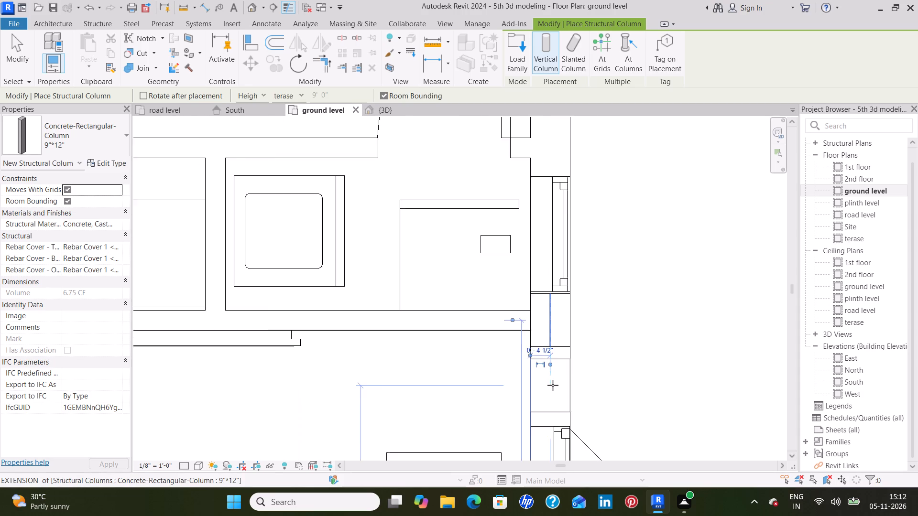
scroll(548, 369, down, 1)
middle_drag(547, 352, 547, 204)
scroll(545, 228, down, 5)
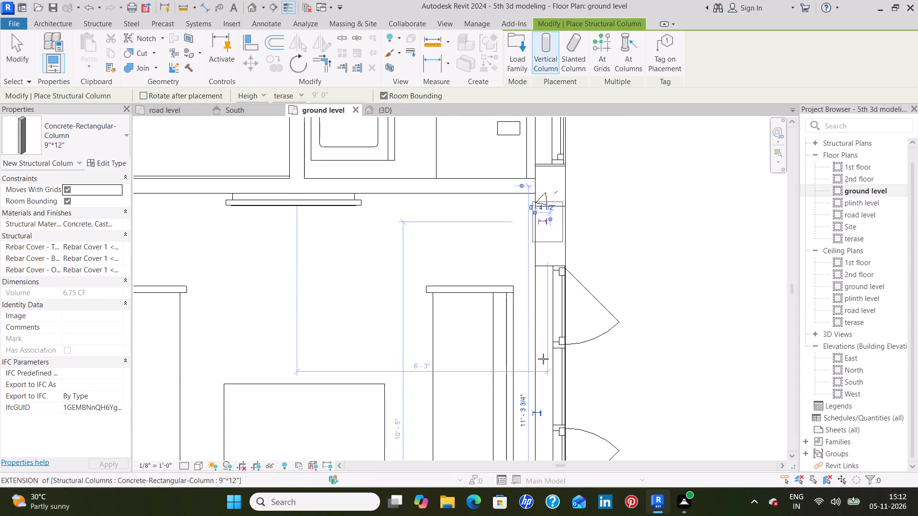
scroll(533, 386, down, 2)
middle_drag(536, 374, 546, 214)
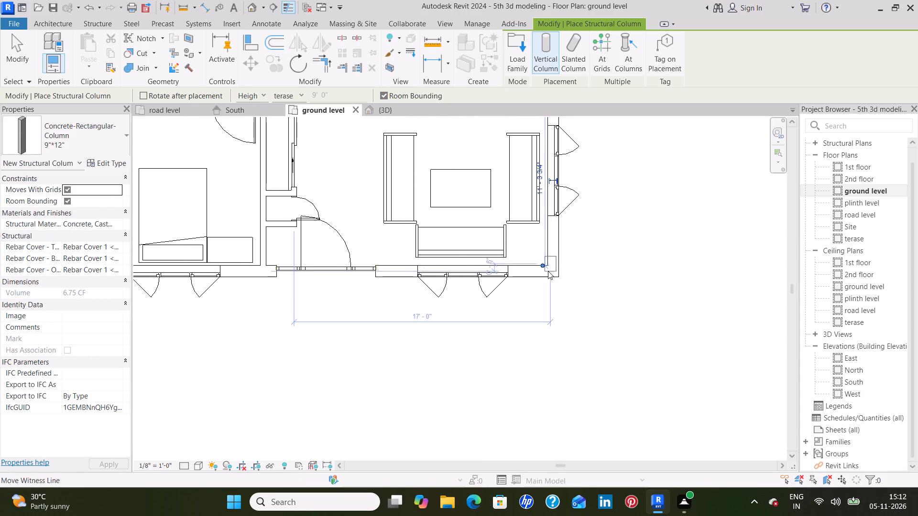
scroll(548, 271, up, 13)
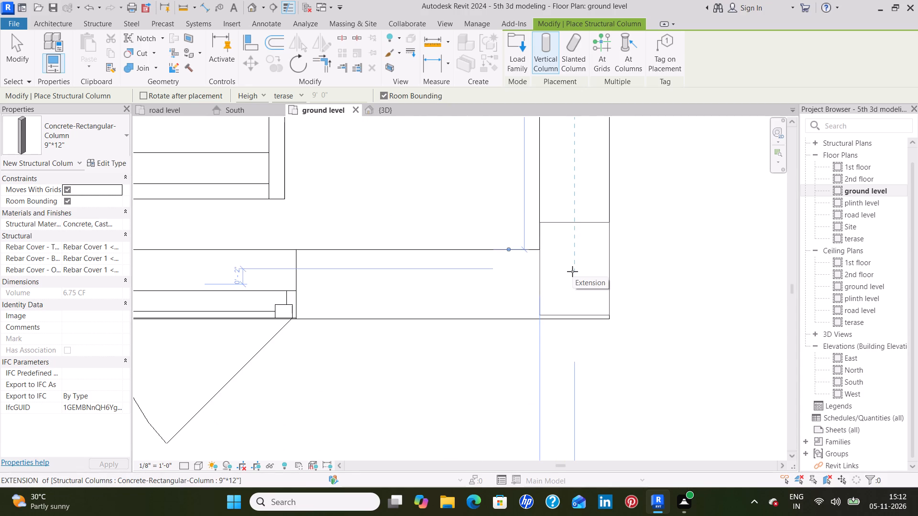
scroll(572, 271, up, 8)
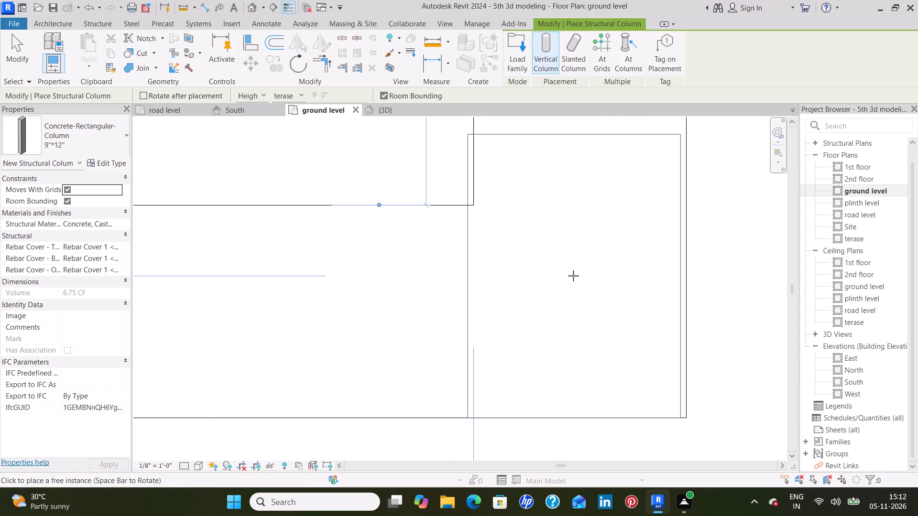
click(576, 276)
Place a 9"*12" column, rotated lengthwise along the south wall, between the entrance door and the living room window.
scroll(551, 280, down, 6)
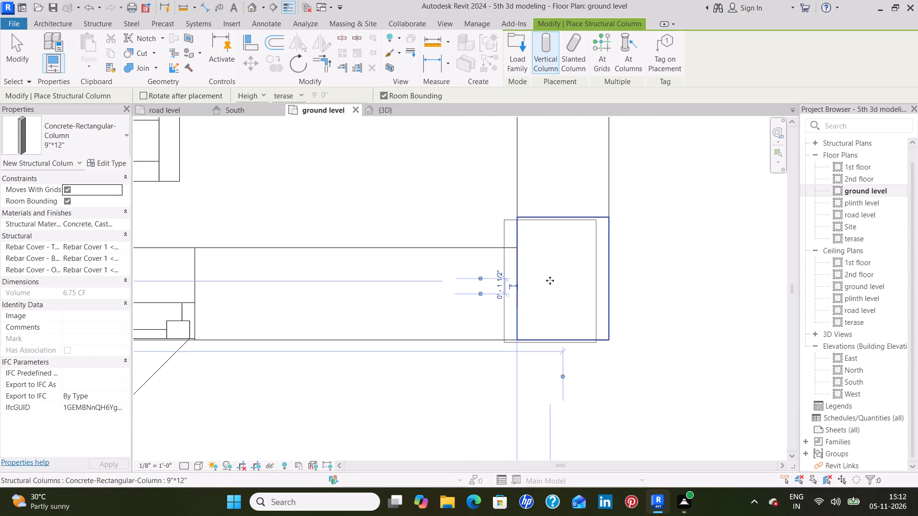
scroll(550, 280, down, 18)
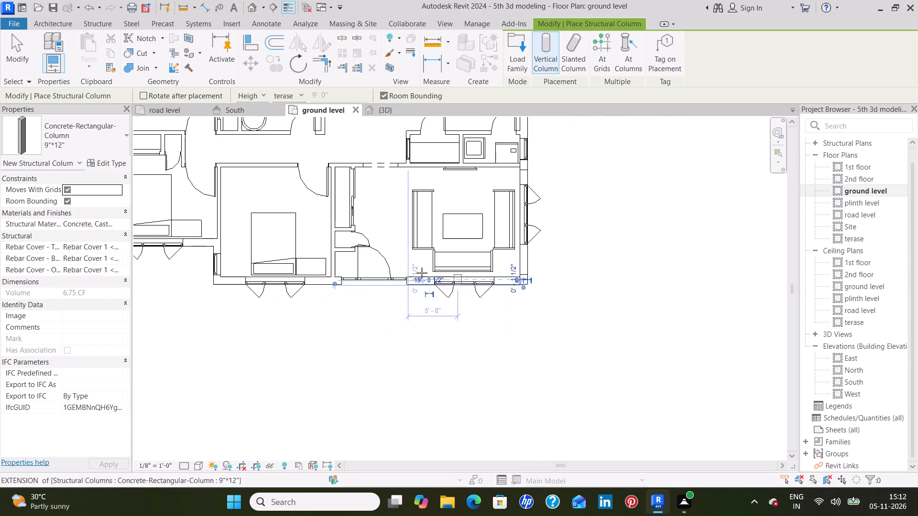
scroll(405, 259, down, 3)
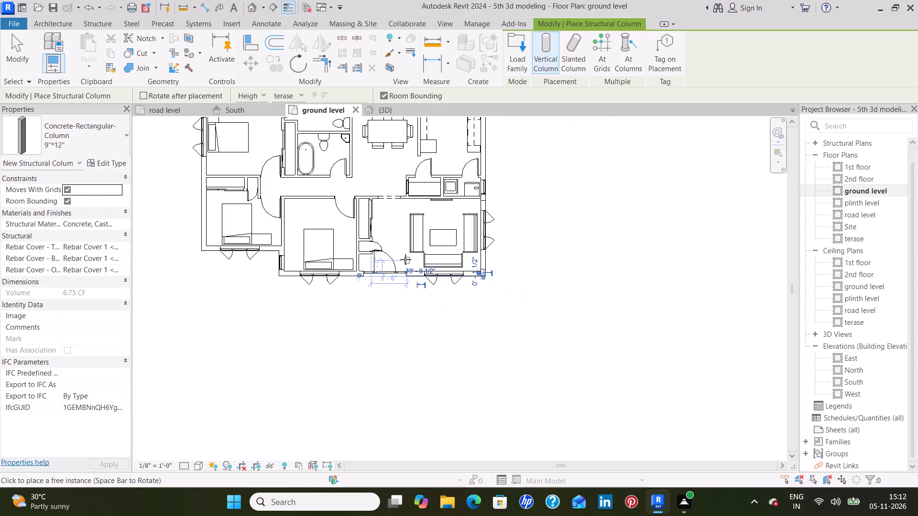
middle_drag(405, 259, 453, 296)
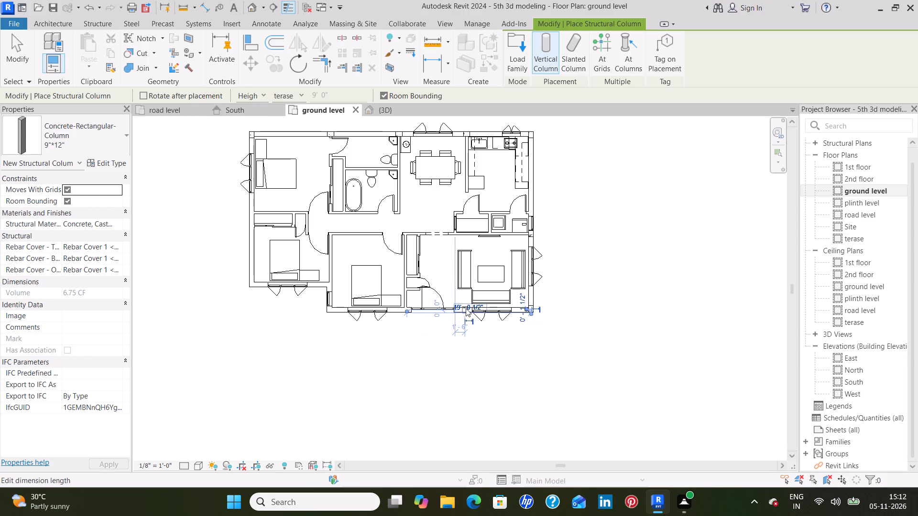
key(space)
scroll(466, 308, up, 4)
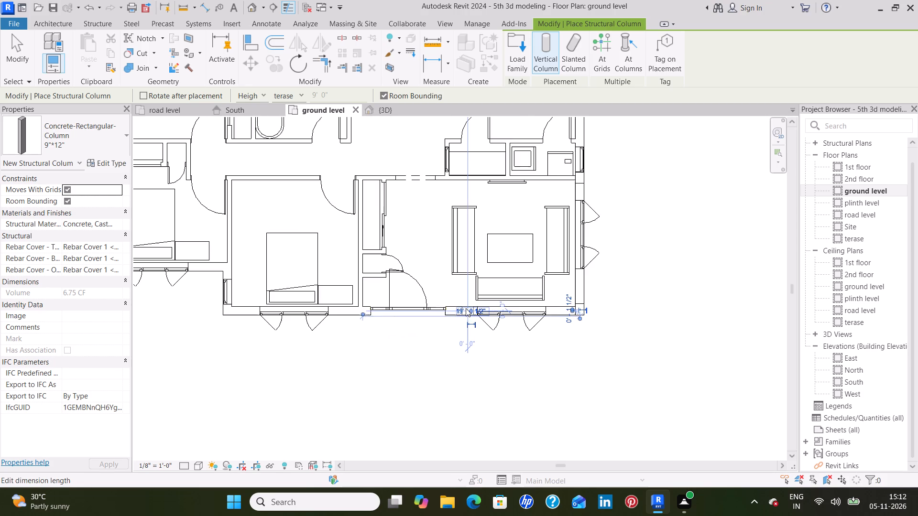
scroll(466, 308, up, 7)
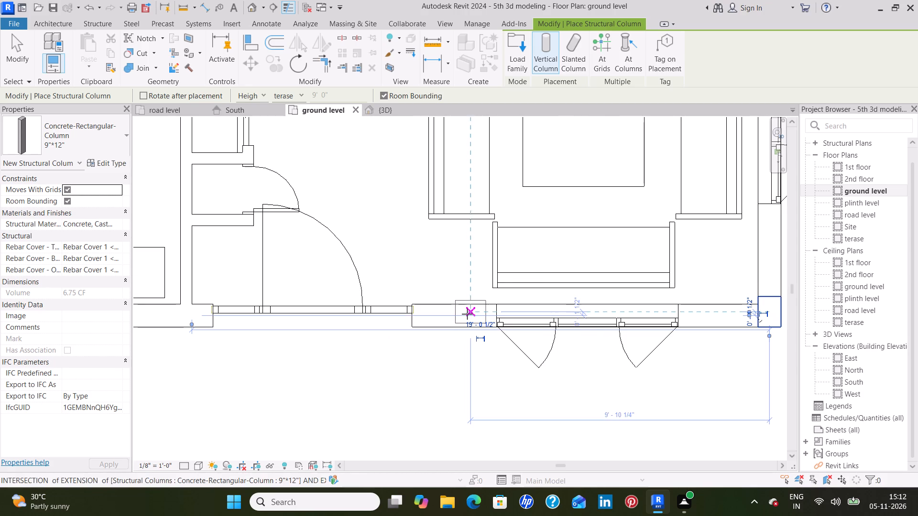
scroll(467, 314, up, 7)
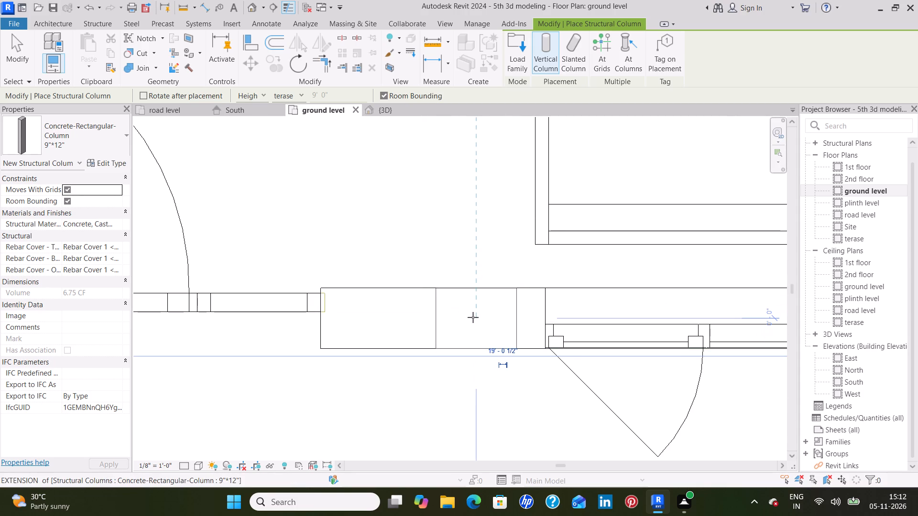
click(473, 317)
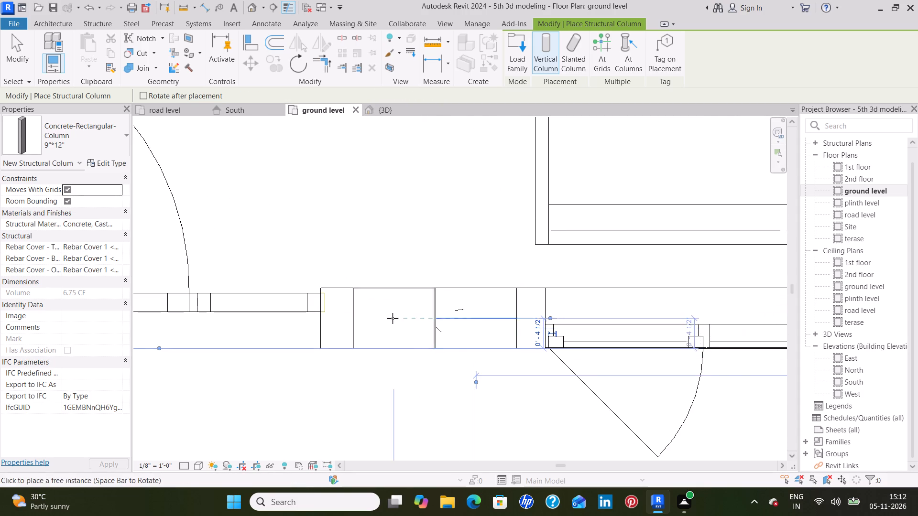
Place a 9"*12" column lengthwise in the south wall where the partition between the middle bedroom and the entrance meets it.
scroll(392, 318, down, 13)
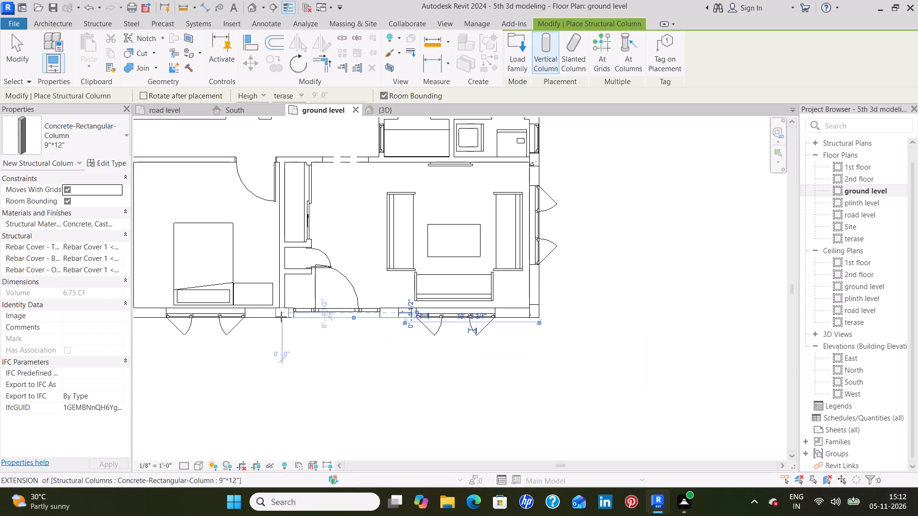
middle_drag(277, 315, 512, 340)
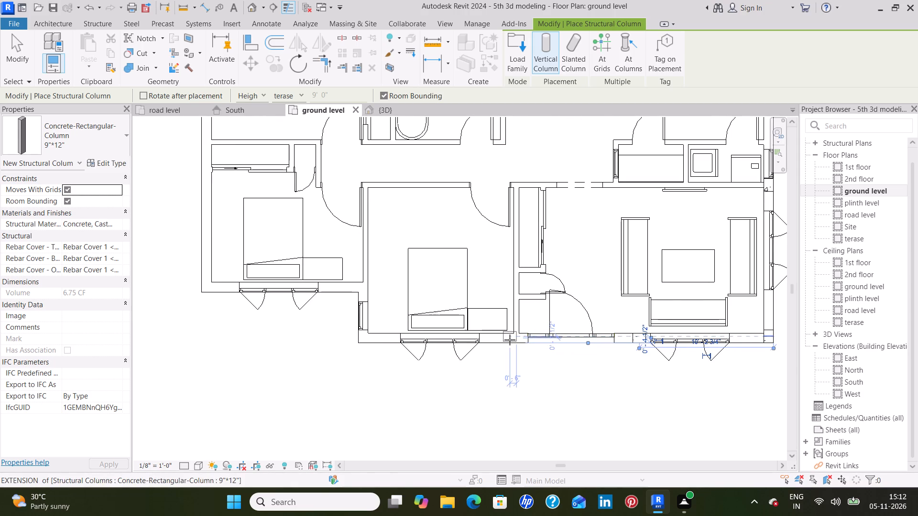
scroll(514, 340, up, 13)
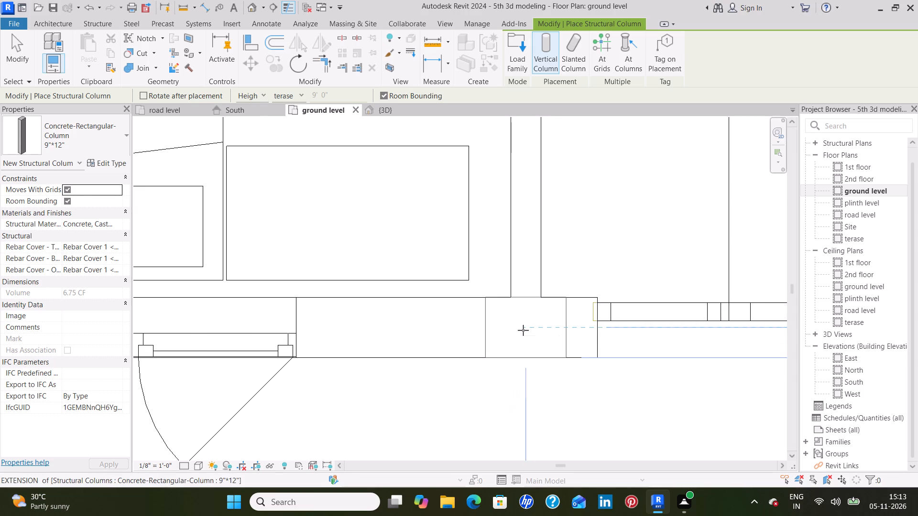
click(523, 330)
Place a 9"*12" column, rotated lengthwise along the short west wall, at the southwest corner of the middle bedroom.
scroll(479, 341, down, 7)
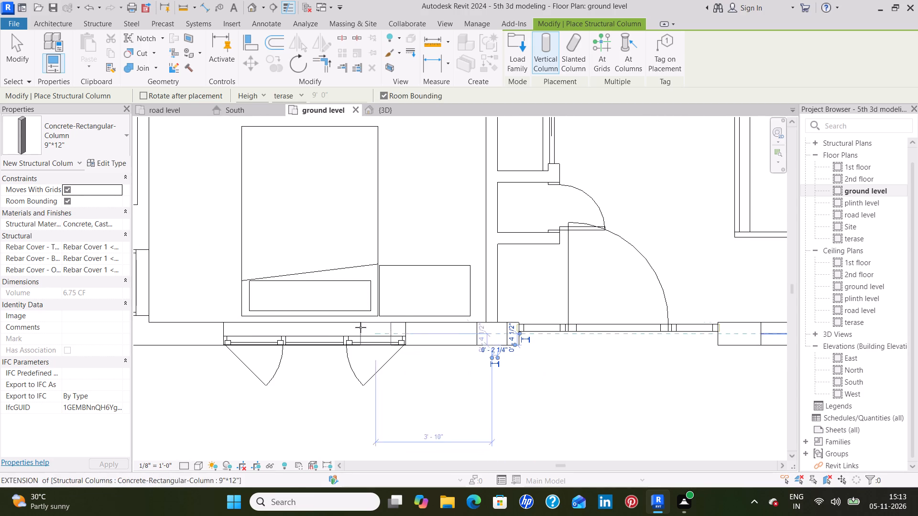
middle_drag(261, 312, 529, 322)
scroll(261, 312, down, 1)
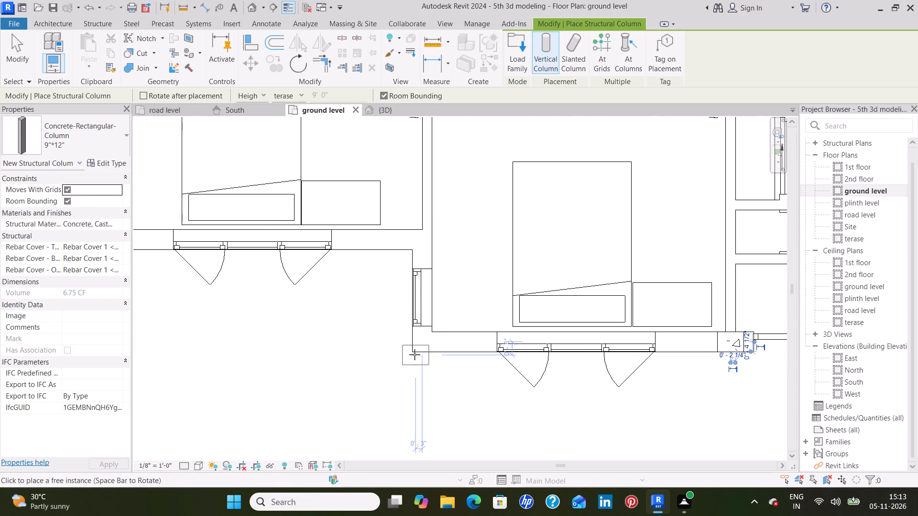
scroll(417, 352, up, 8)
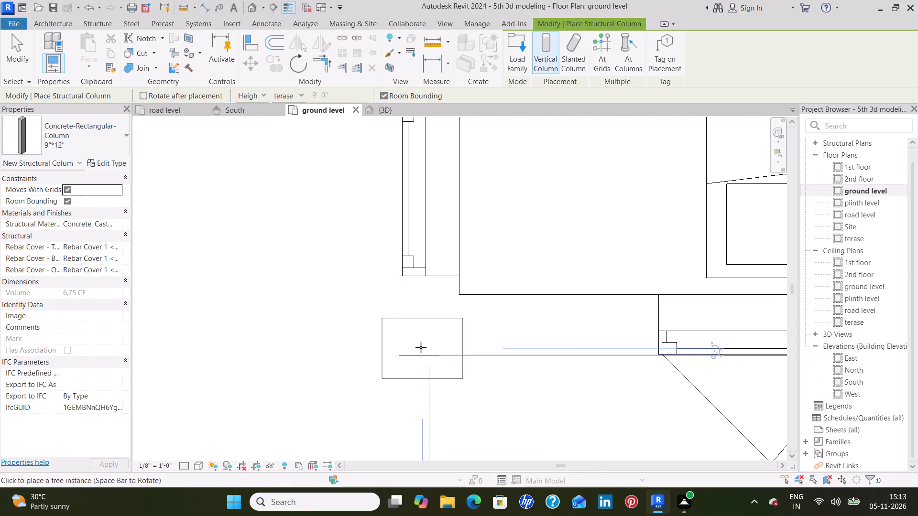
key(space)
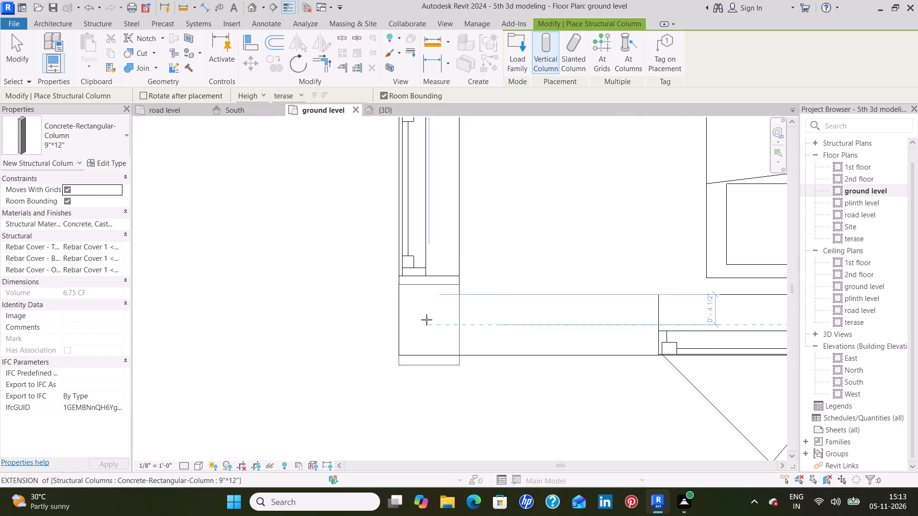
click(426, 319)
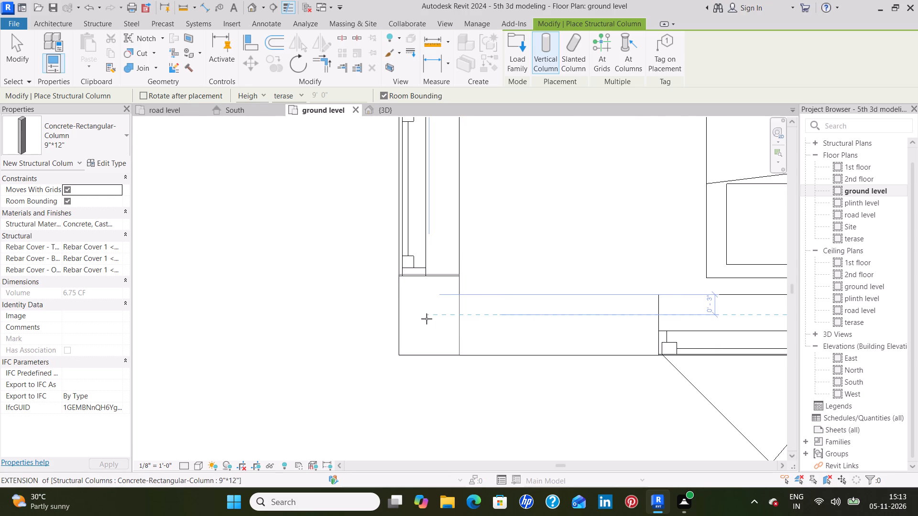
key(Escape)
key(Escape)
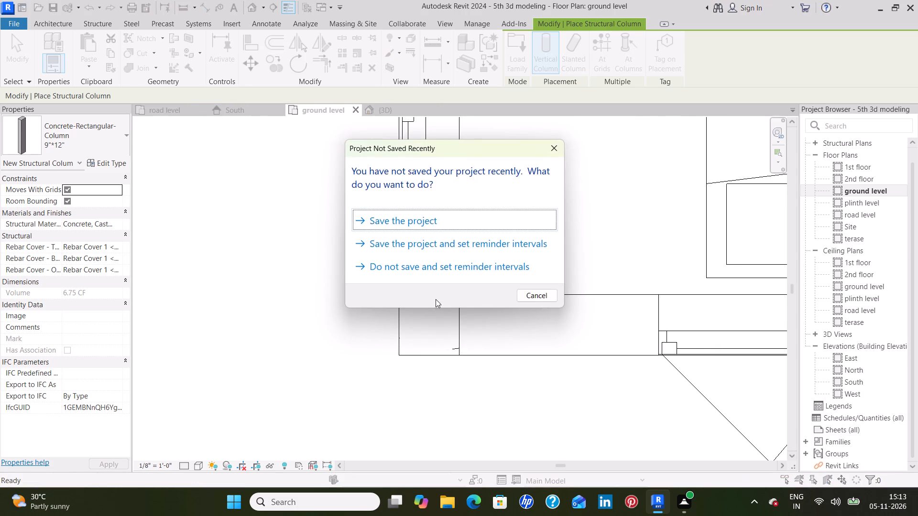
click(554, 148)
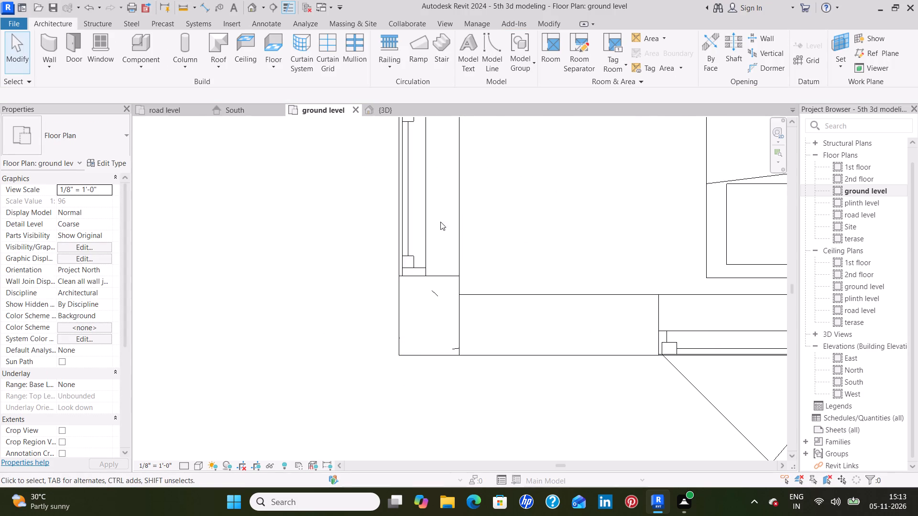
Nudge the 26" x 42" window in the middle bedroom's short west wall slightly north, away from the corner column.
click(423, 231)
middle_drag(506, 209, 504, 271)
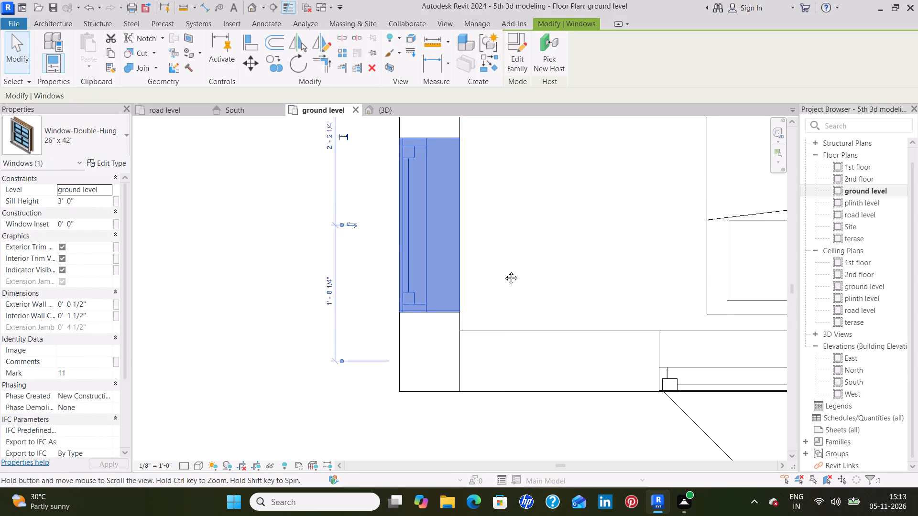
middle_drag(504, 271, 498, 302)
key(Up)
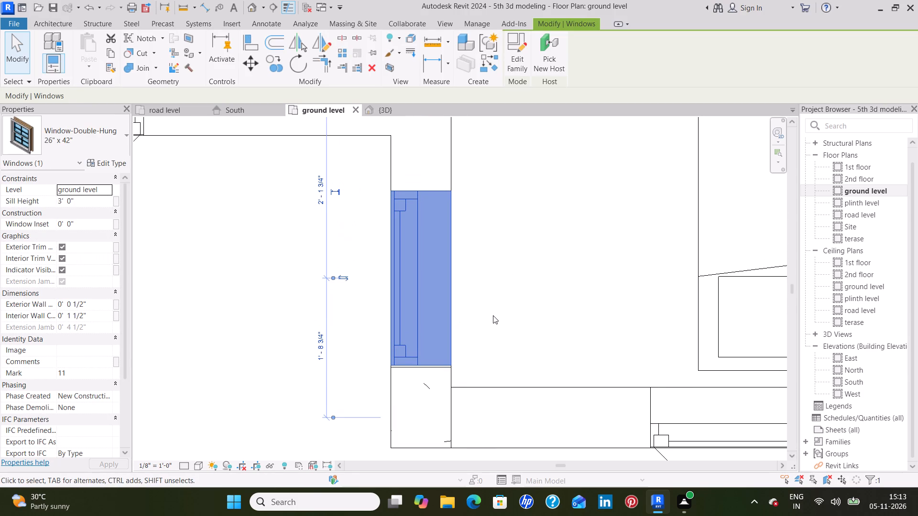
click(454, 430)
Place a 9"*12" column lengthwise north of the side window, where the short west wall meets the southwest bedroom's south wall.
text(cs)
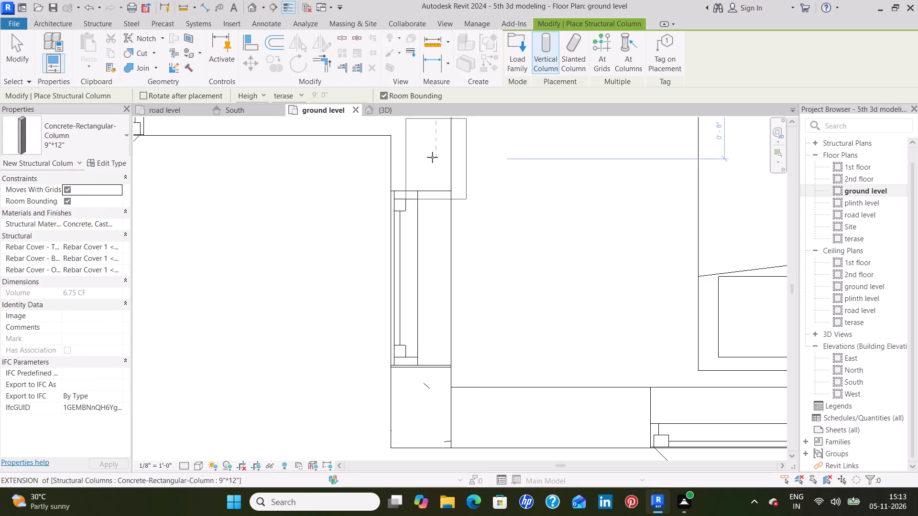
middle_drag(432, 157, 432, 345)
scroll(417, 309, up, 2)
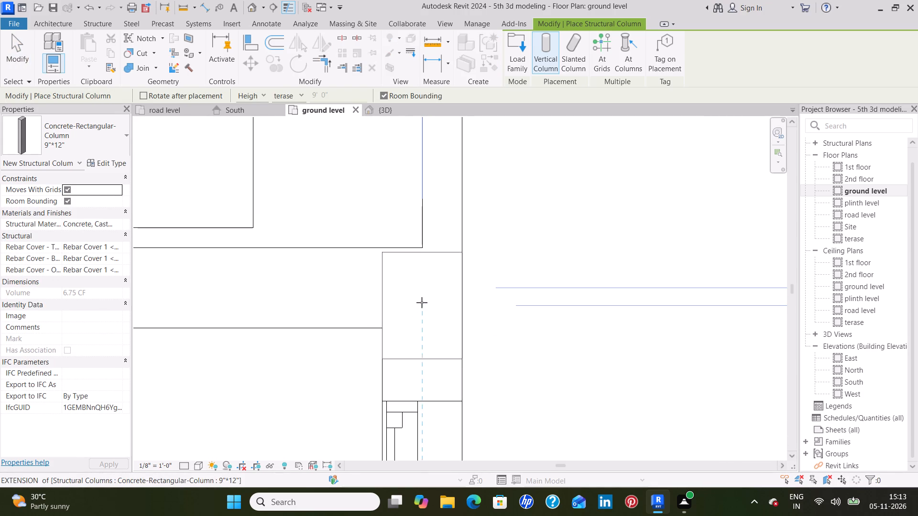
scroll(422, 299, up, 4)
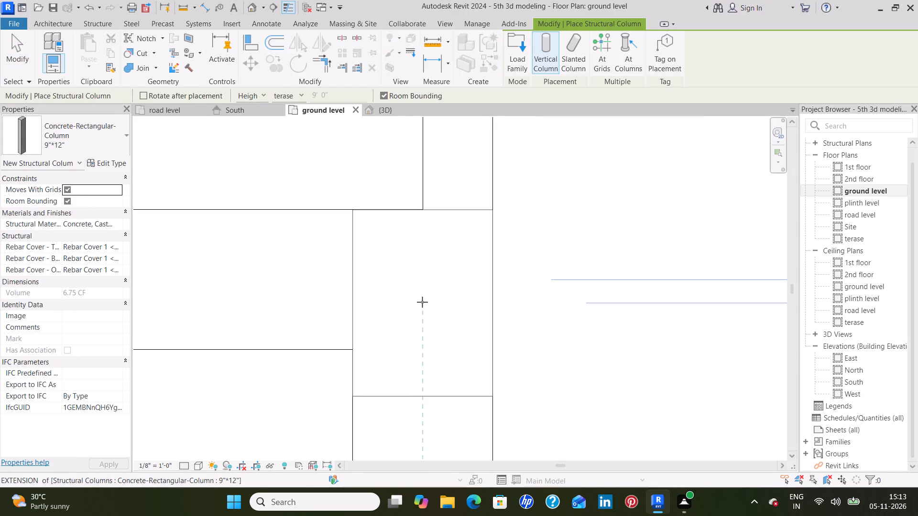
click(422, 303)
Place a 9"*12" column lengthwise along the west wall, flush in the southwest corner of the southwest bedroom.
scroll(264, 313, down, 4)
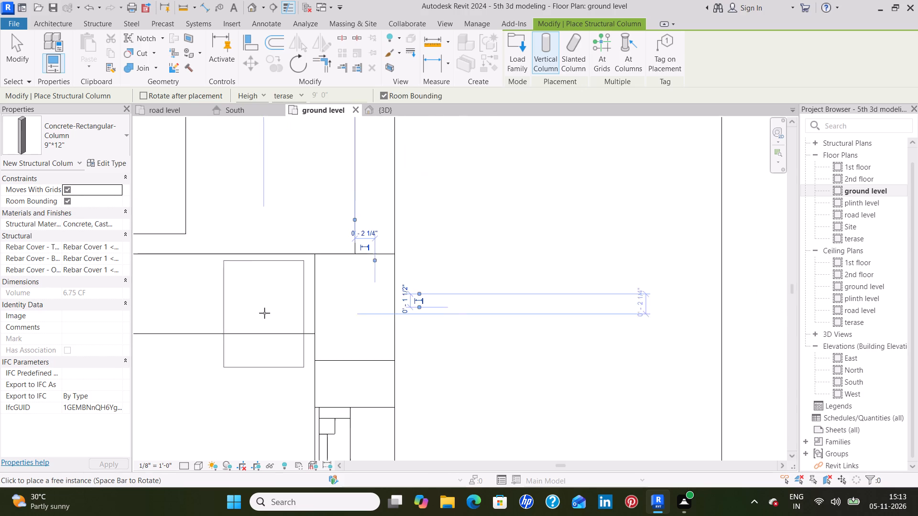
scroll(262, 309, down, 7)
middle_drag(244, 305, 513, 294)
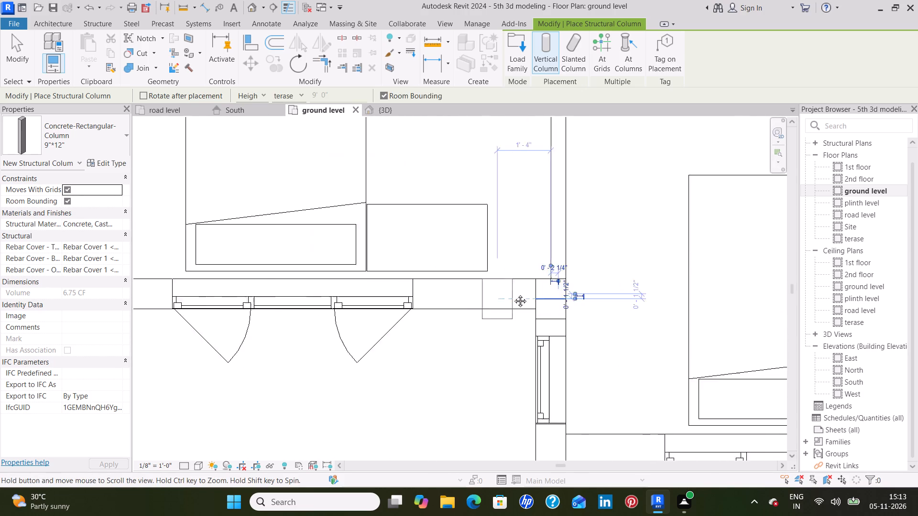
middle_drag(513, 294, 558, 289)
scroll(435, 341, down, 7)
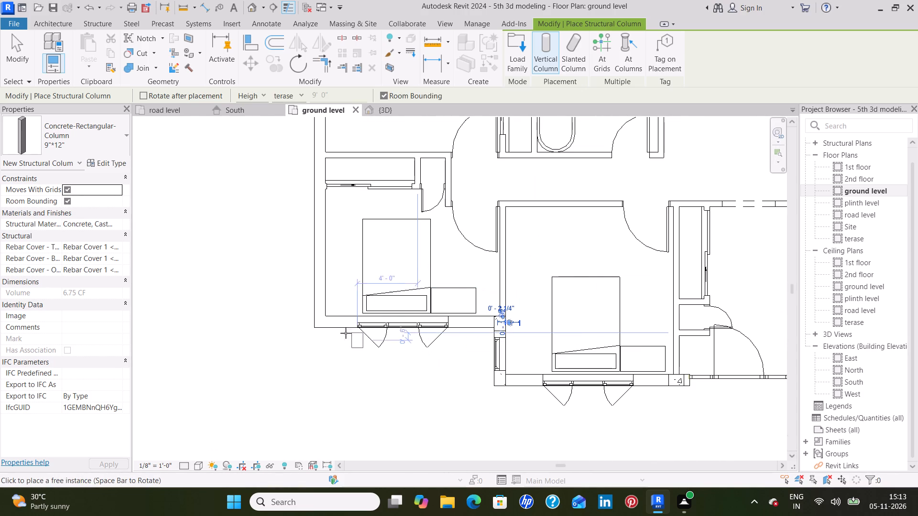
scroll(318, 316, up, 5)
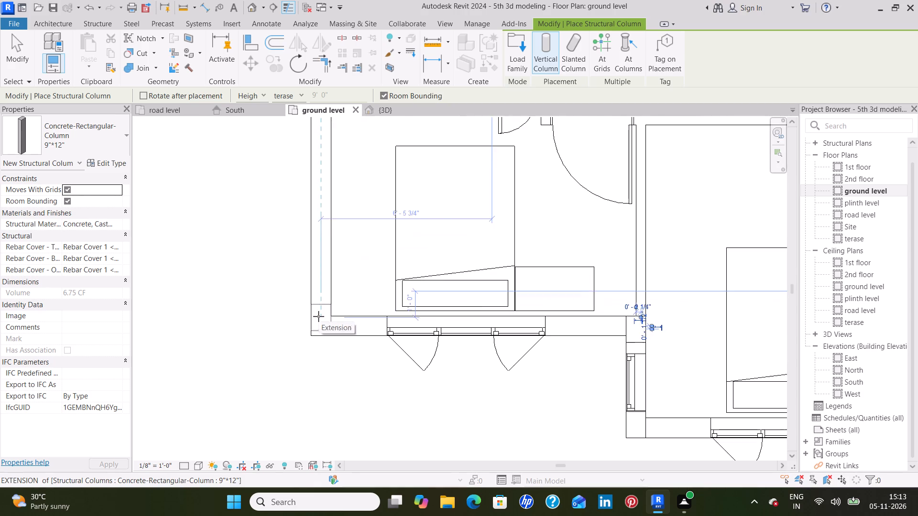
scroll(318, 316, up, 4)
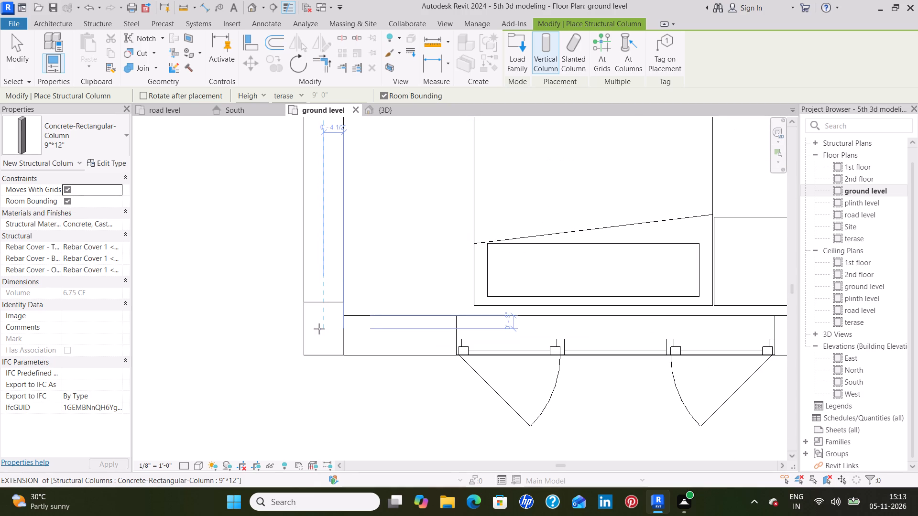
click(319, 329)
key(Escape)
key(Escape)
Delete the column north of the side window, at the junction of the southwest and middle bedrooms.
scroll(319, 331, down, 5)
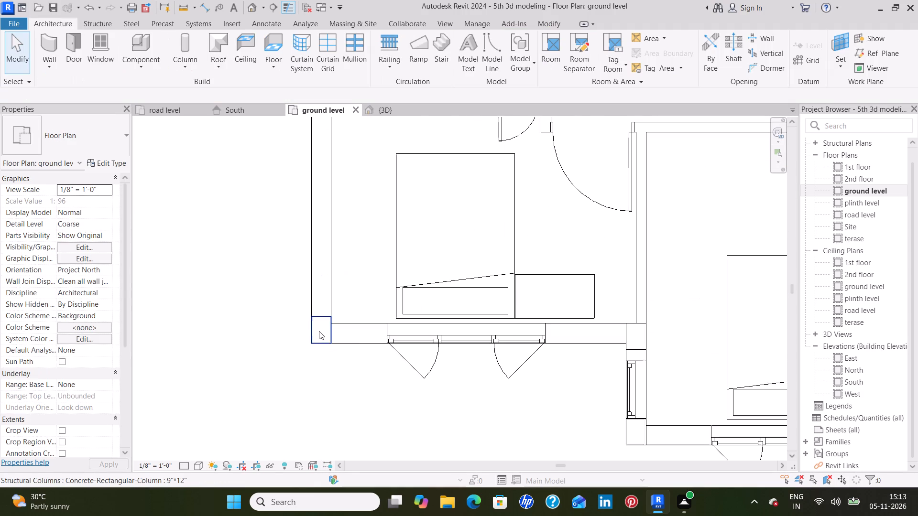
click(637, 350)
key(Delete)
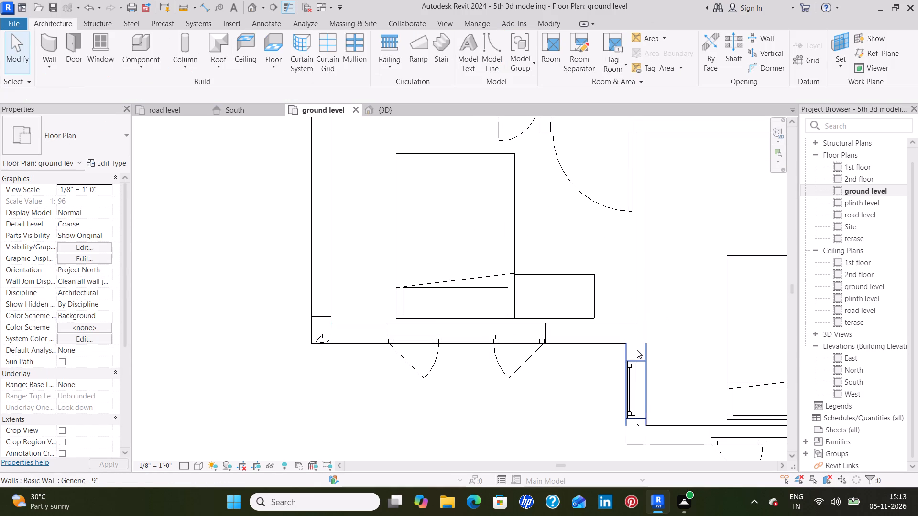
Place a 9"*12" column lengthwise in the west wall where the partition between the northwest and southwest bedrooms meets it.
click(316, 335)
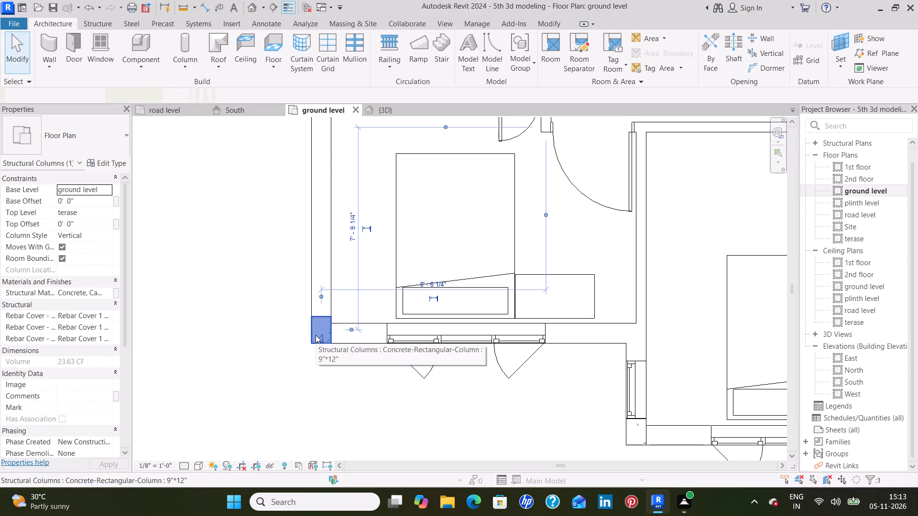
text(cs)
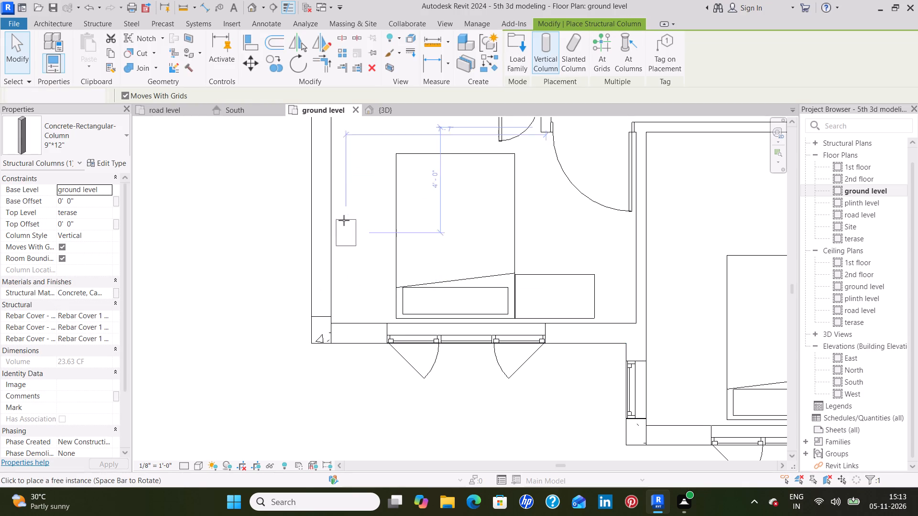
scroll(345, 209, down, 6)
middle_drag(349, 207, 343, 305)
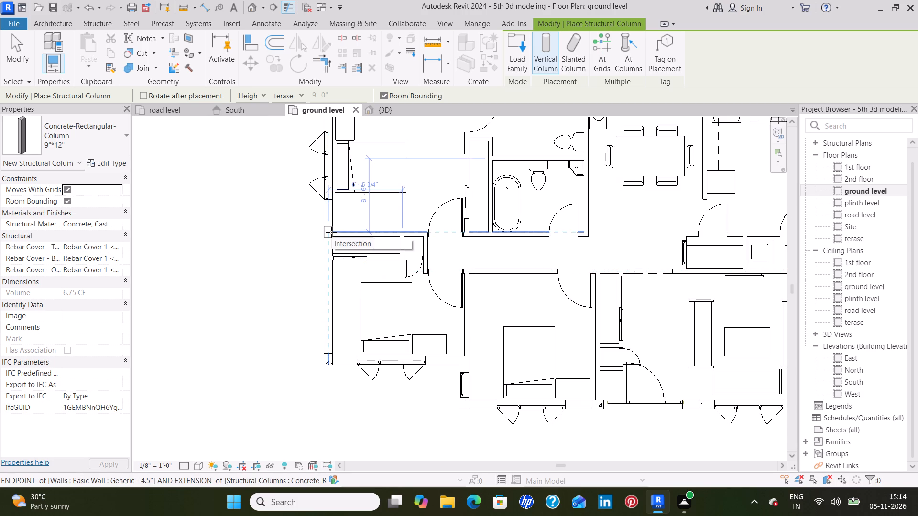
scroll(331, 232, up, 12)
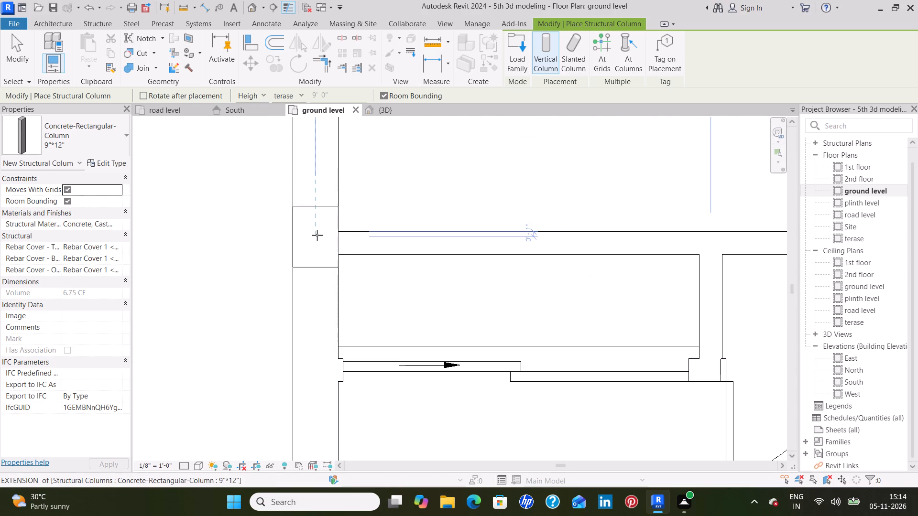
click(315, 242)
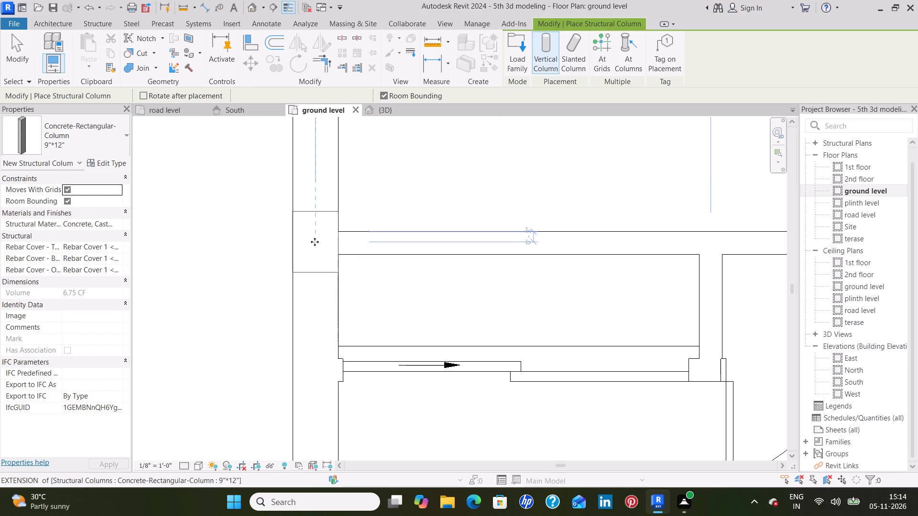
Place a 9"*12" column lengthwise along the corridor's south wall, at the northwest corner of the middle bedroom.
scroll(317, 236, down, 9)
middle_drag(390, 213, 391, 321)
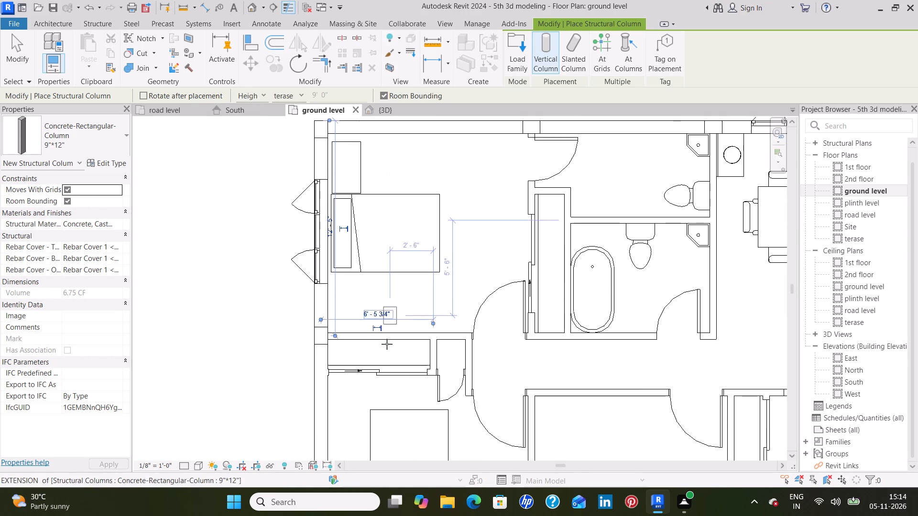
scroll(387, 343, down, 3)
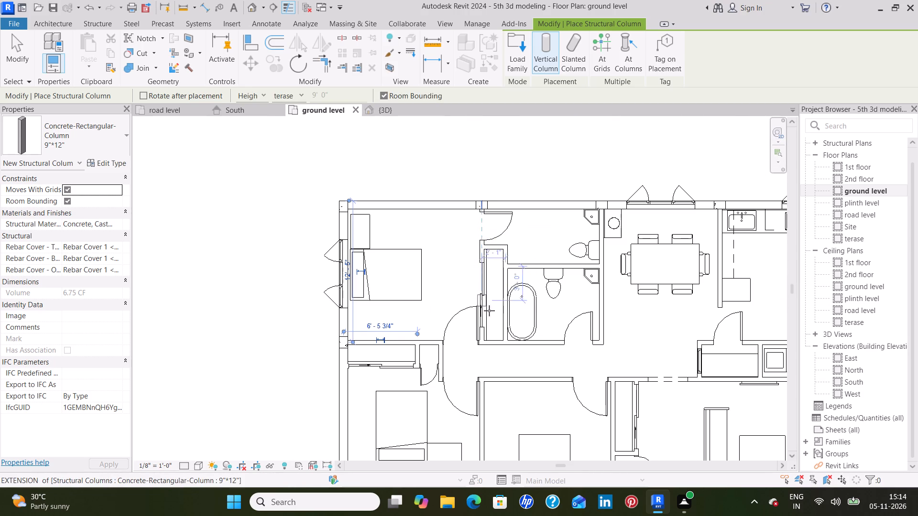
scroll(484, 339, up, 2)
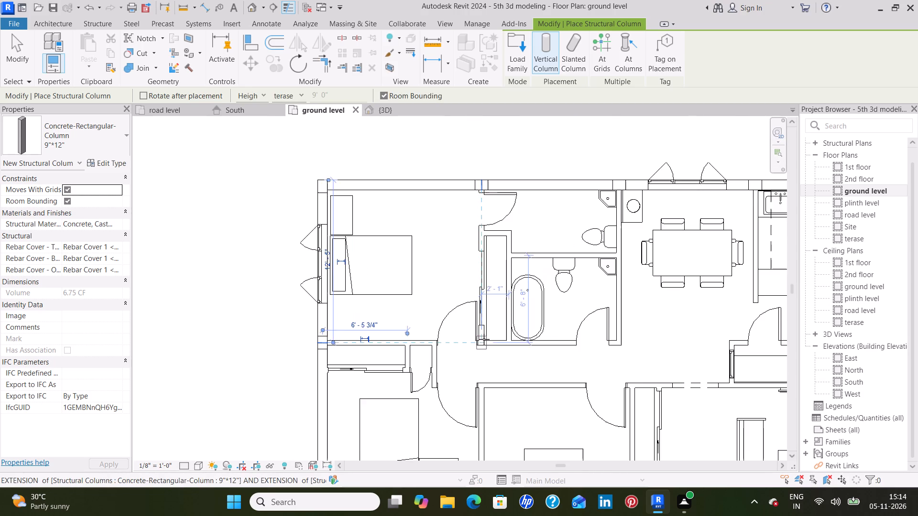
scroll(484, 339, up, 8)
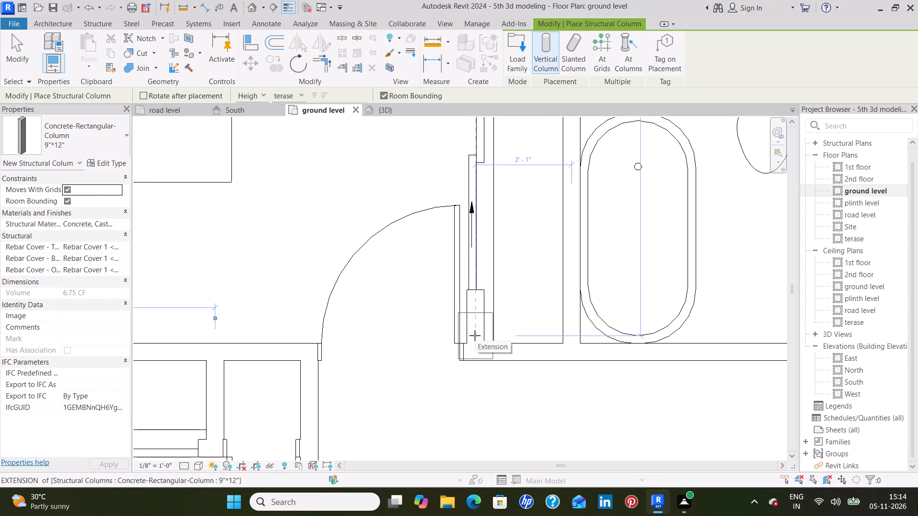
key(space)
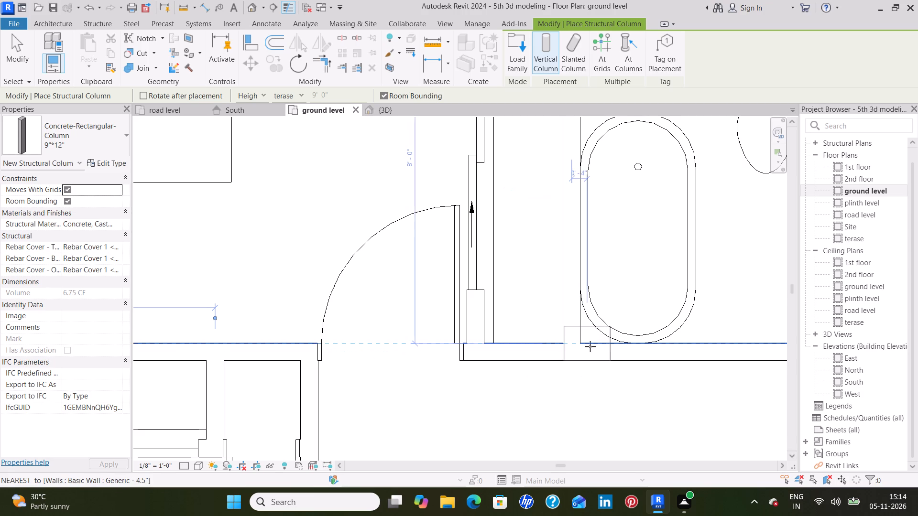
scroll(577, 347, down, 4)
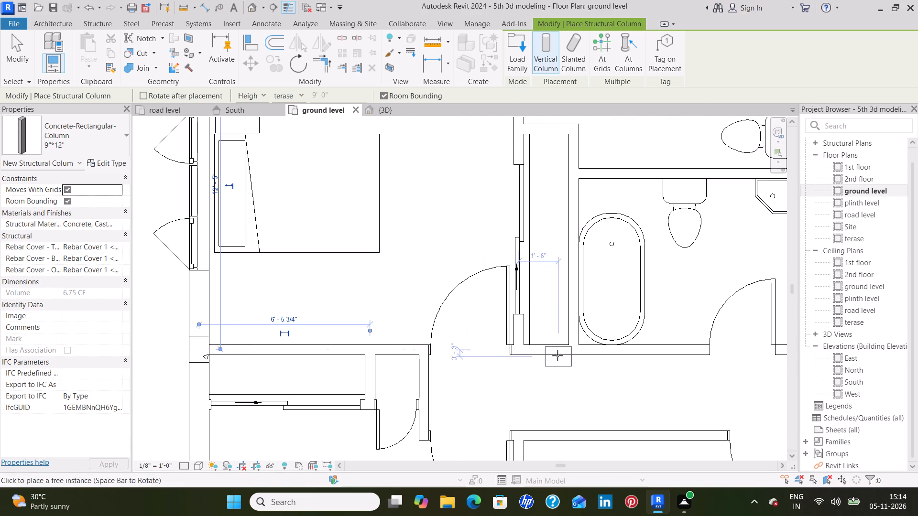
scroll(573, 342, down, 2)
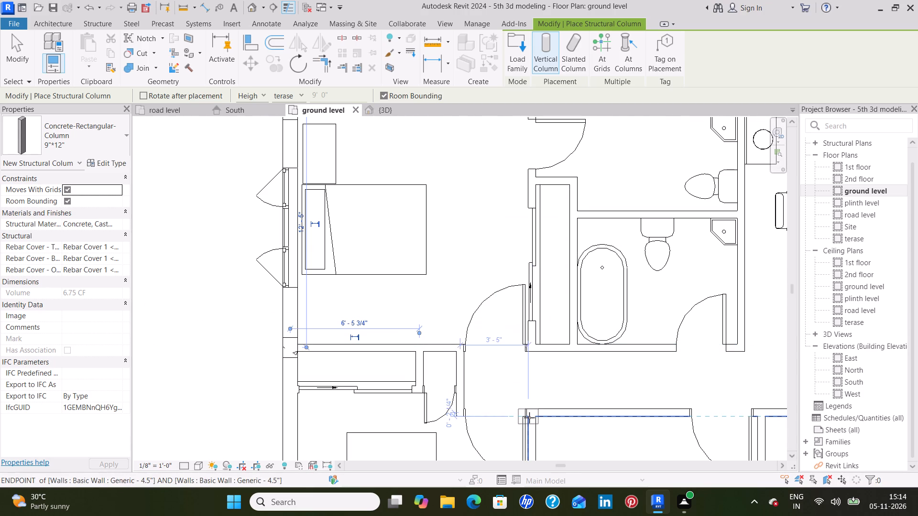
middle_drag(531, 403, 531, 296)
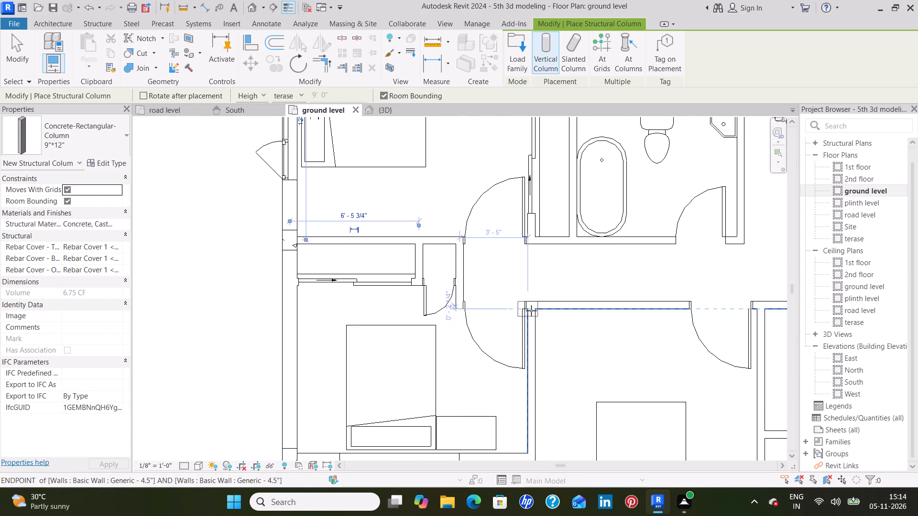
scroll(533, 311, up, 6)
scroll(533, 311, down, 1)
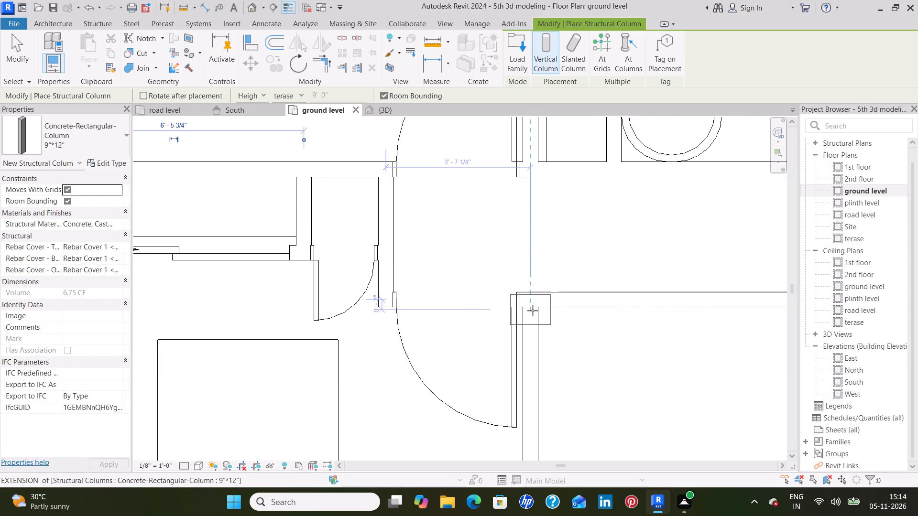
scroll(533, 311, down, 6)
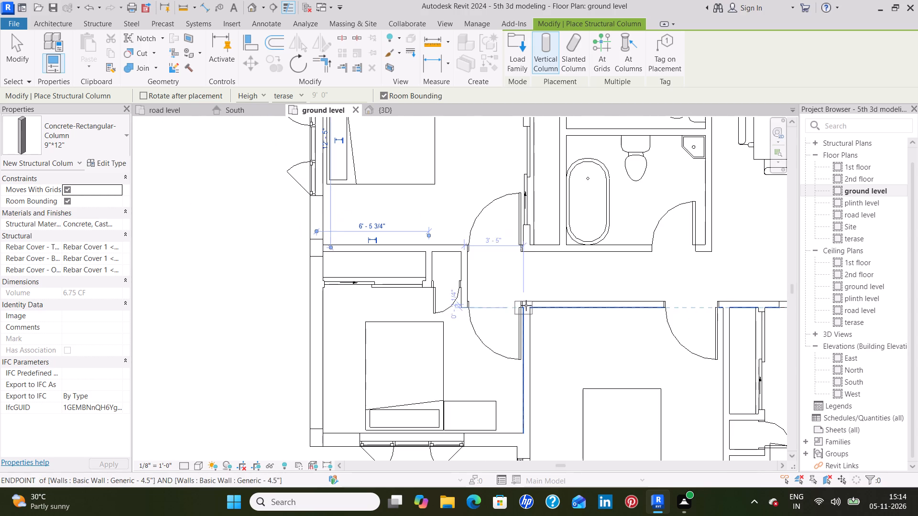
scroll(629, 275, down, 4)
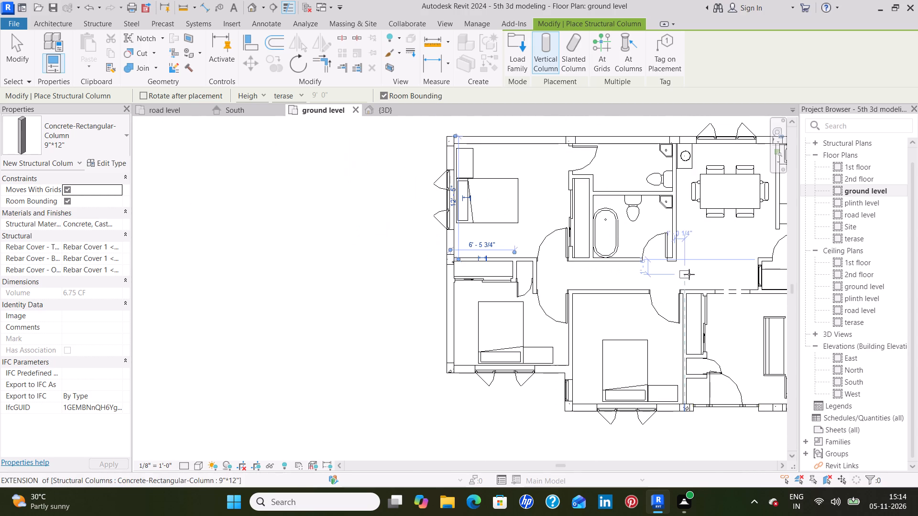
middle_drag(680, 278, 539, 301)
middle_drag(506, 305, 484, 305)
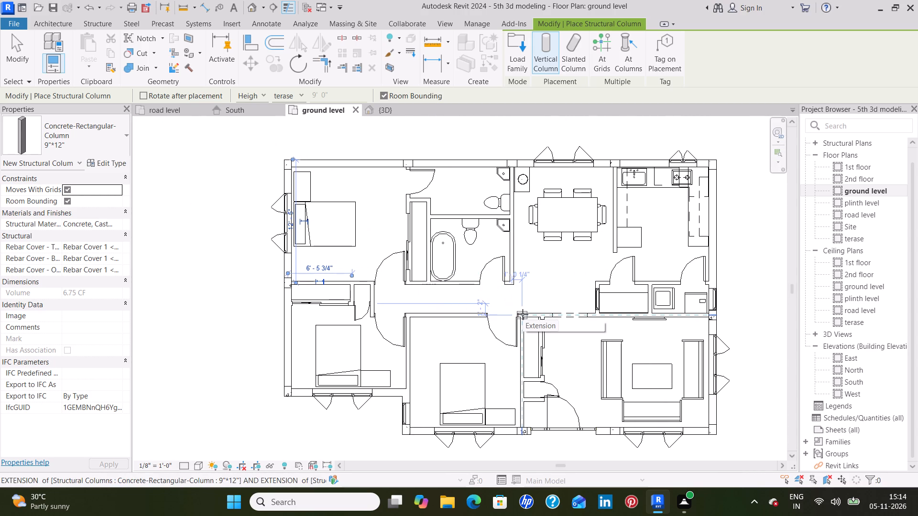
scroll(412, 321, up, 2)
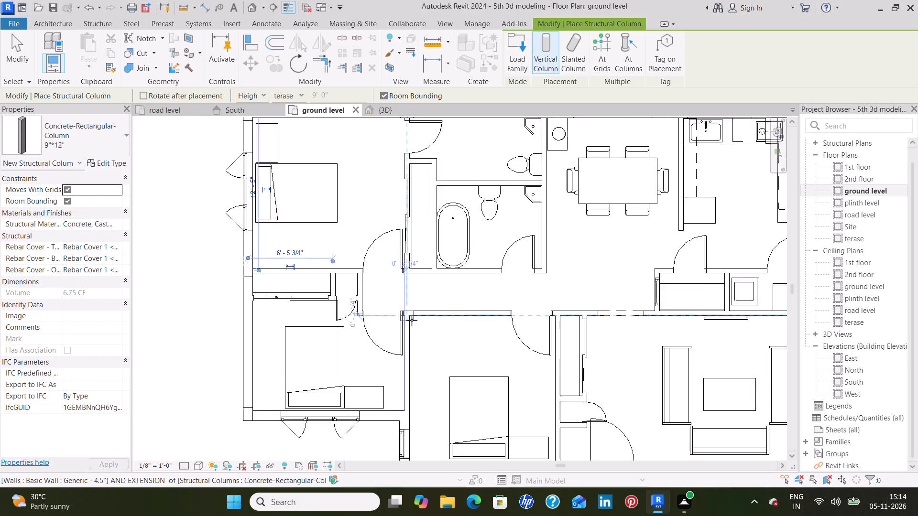
scroll(412, 320, up, 6)
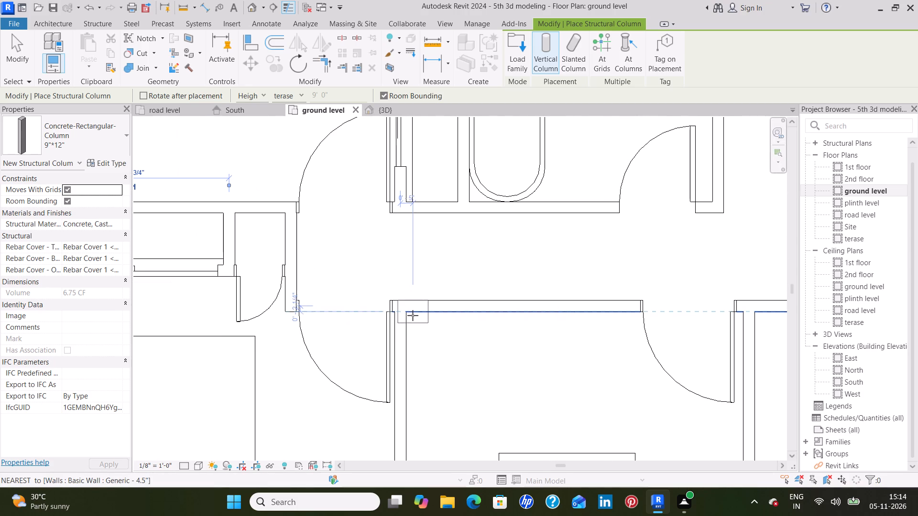
click(410, 315)
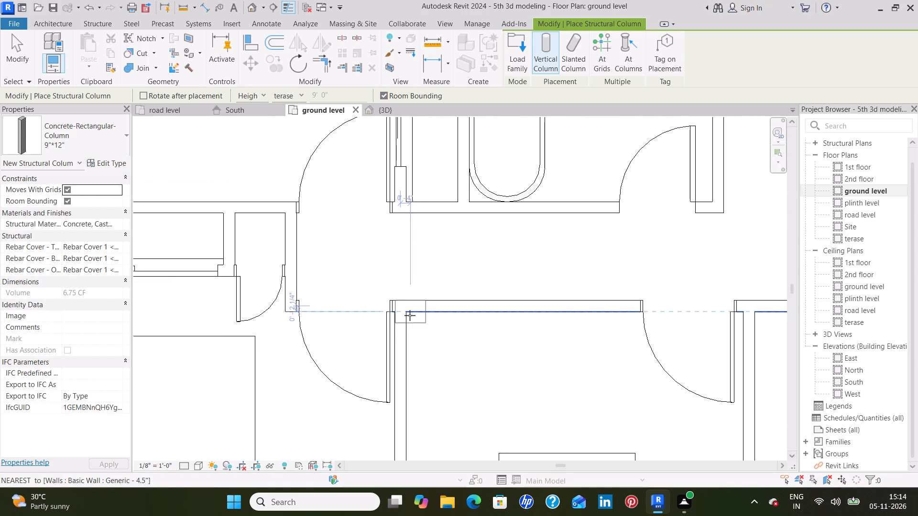
Place a 9"*12" column lengthwise along the living room's north wall, where the utility area's west partition meets it, and finish column placement.
scroll(457, 317, down, 8)
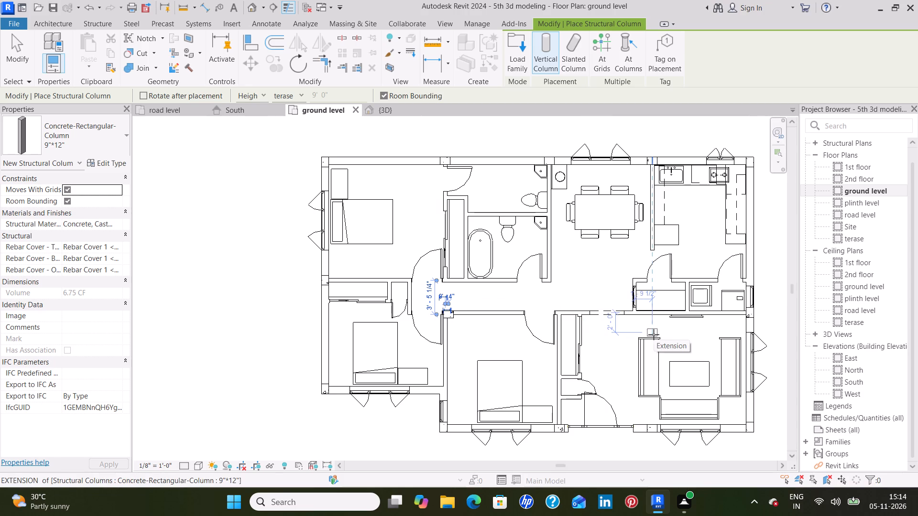
middle_drag(649, 324, 493, 335)
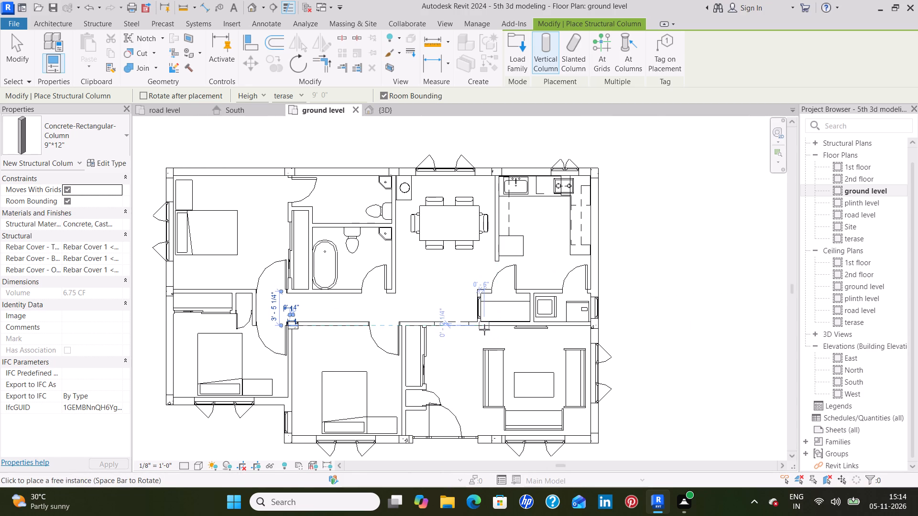
scroll(484, 330, up, 8)
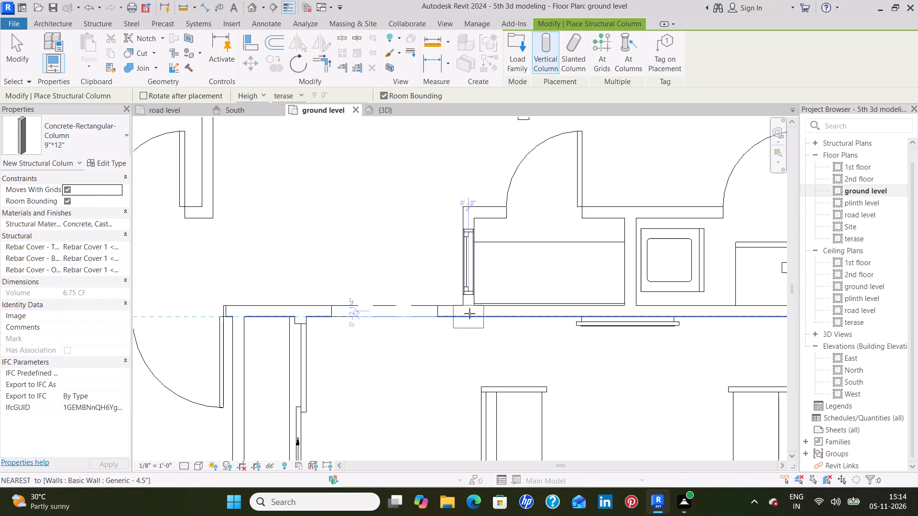
click(470, 313)
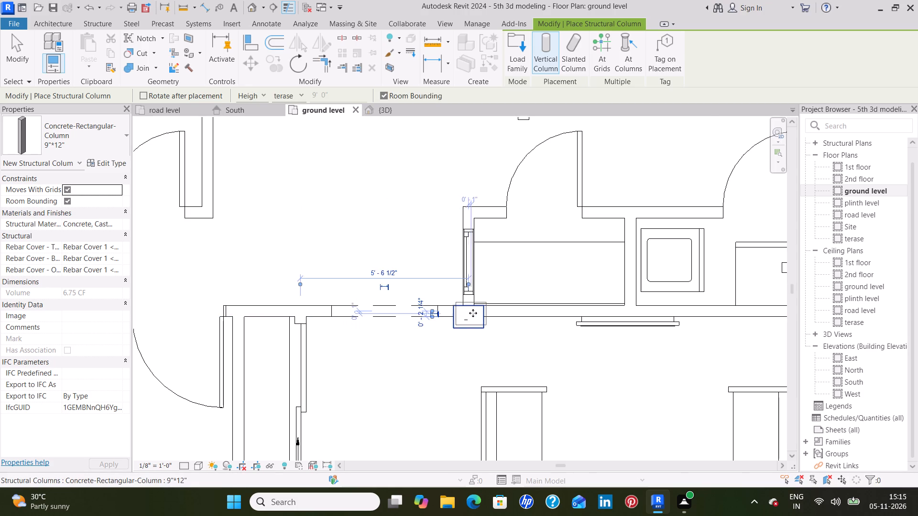
scroll(473, 313, down, 10)
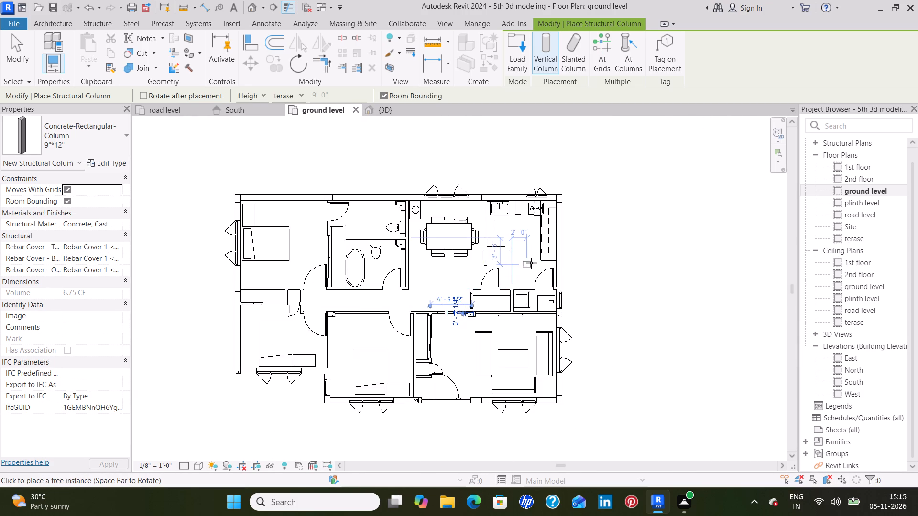
middle_drag(523, 273, 492, 311)
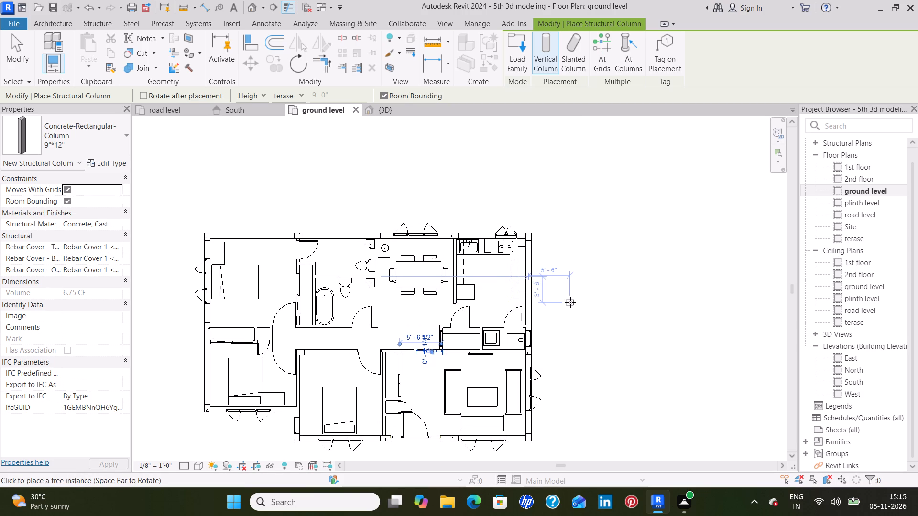
key(Escape)
key(Escape)
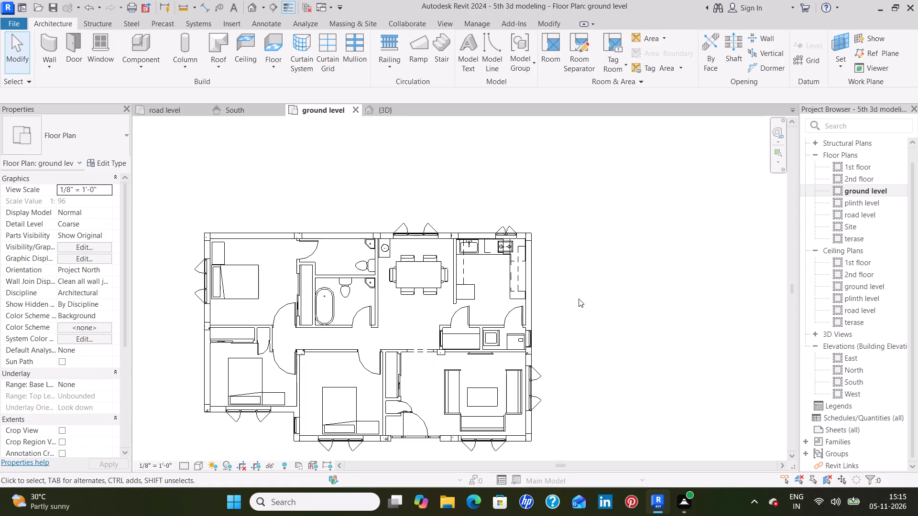
Start a structural beam on the ground level and browse the loadable families from the US library folder.
middle_drag(421, 307, 564, 258)
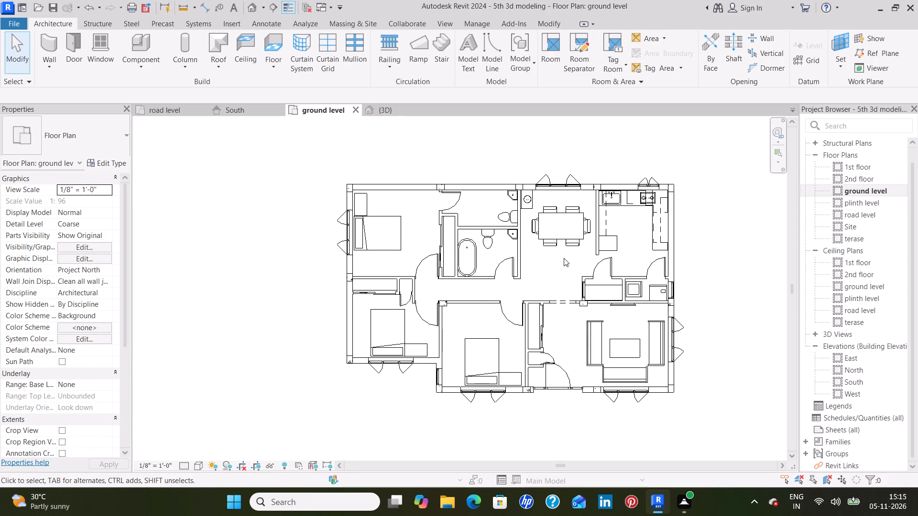
middle_drag(564, 258, 534, 279)
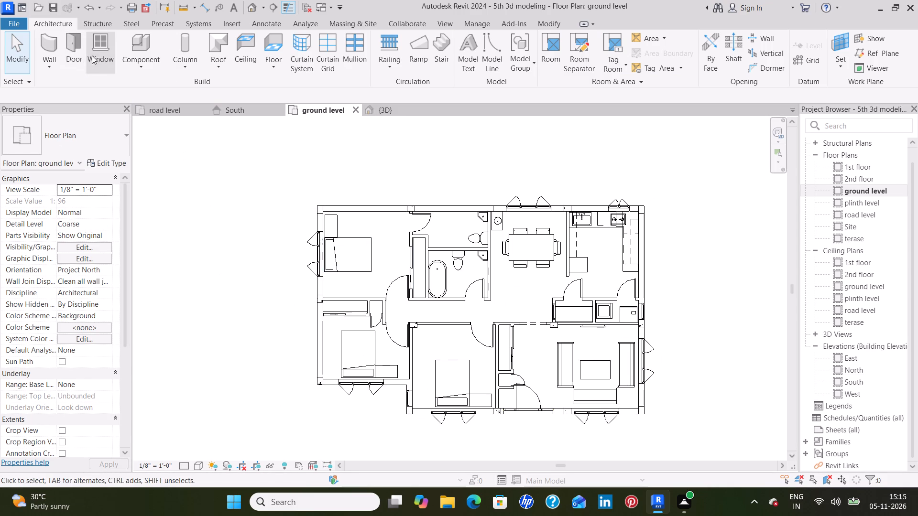
click(102, 21)
click(44, 50)
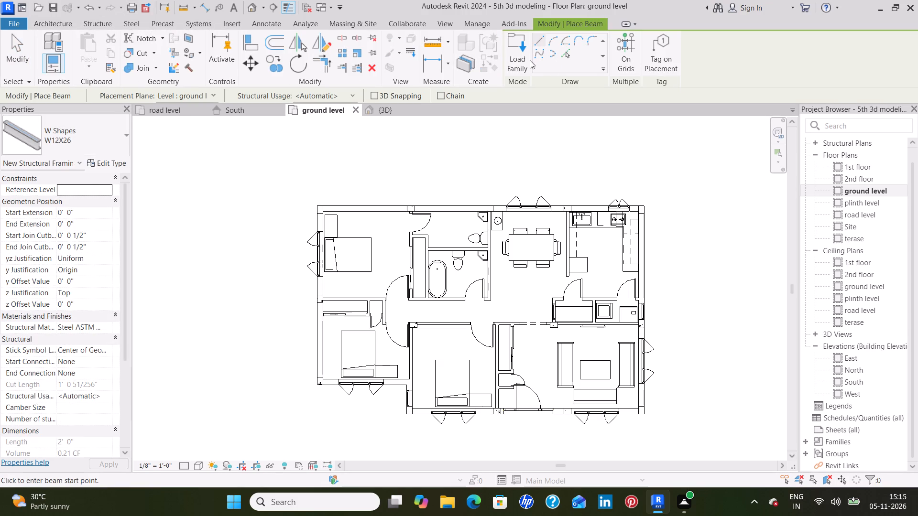
click(517, 60)
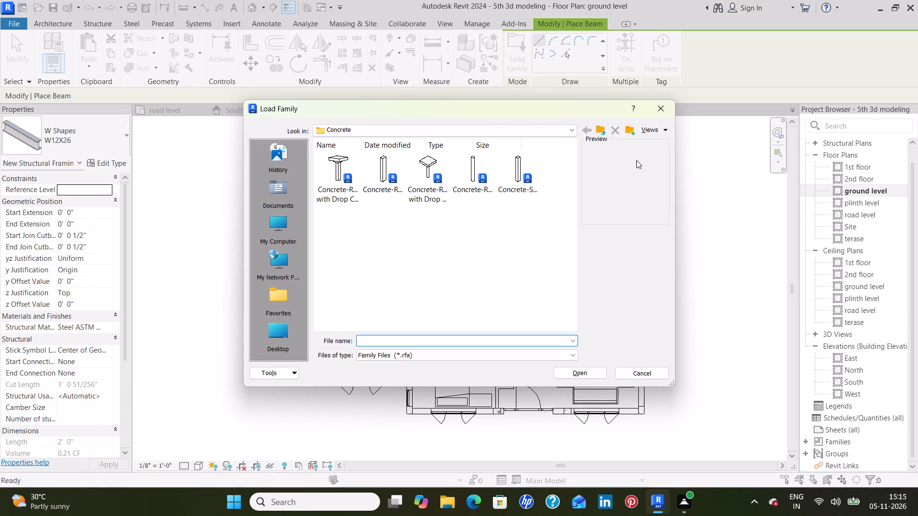
click(603, 129)
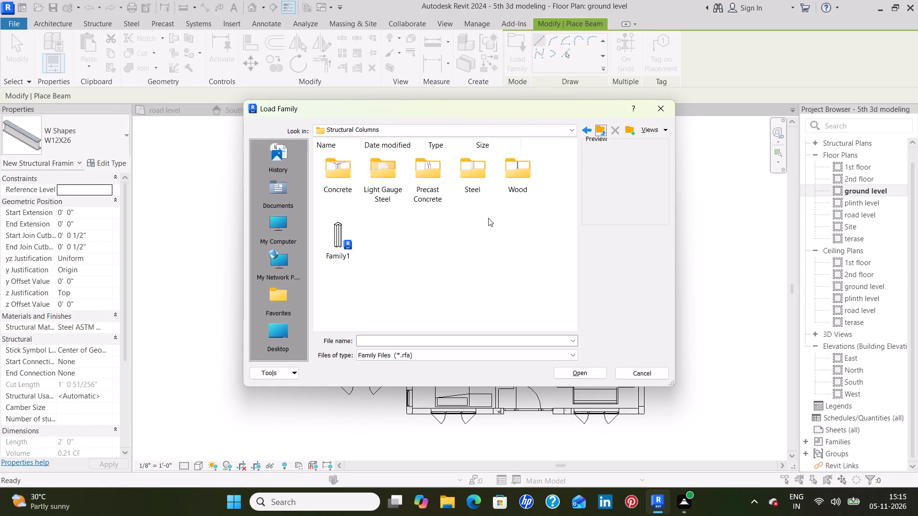
click(604, 136)
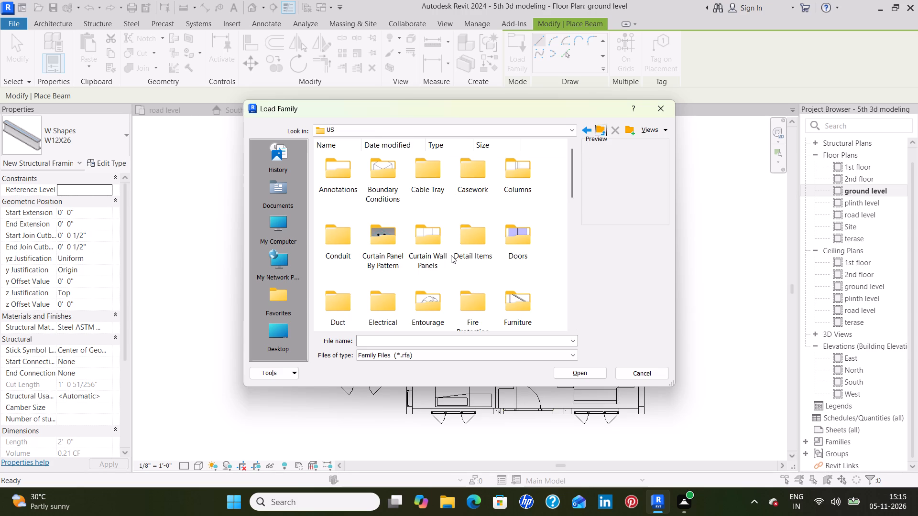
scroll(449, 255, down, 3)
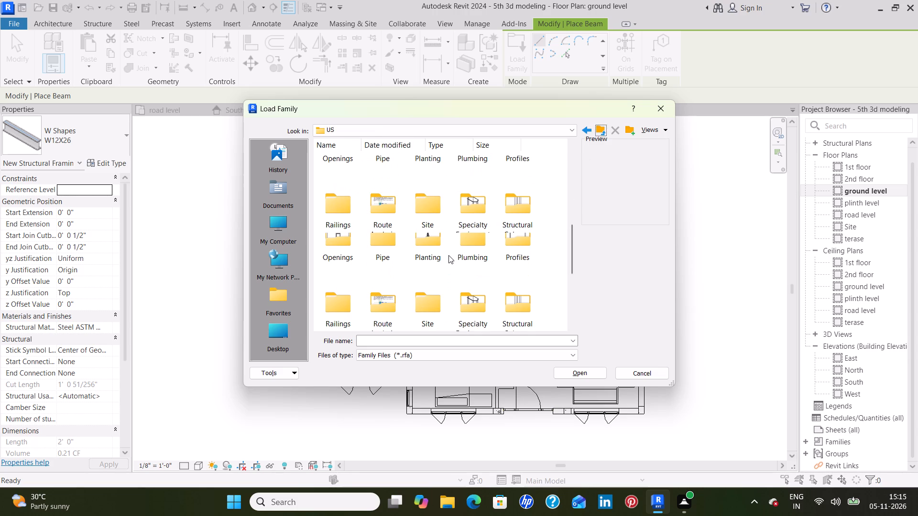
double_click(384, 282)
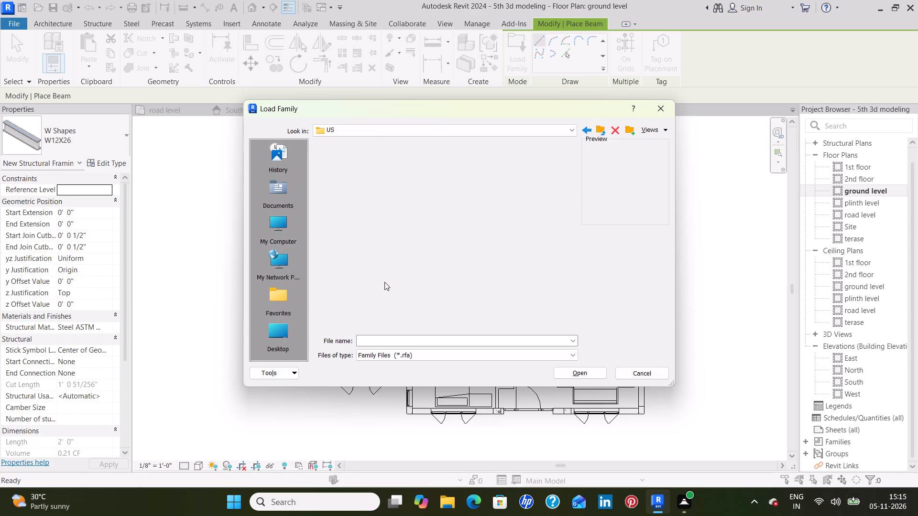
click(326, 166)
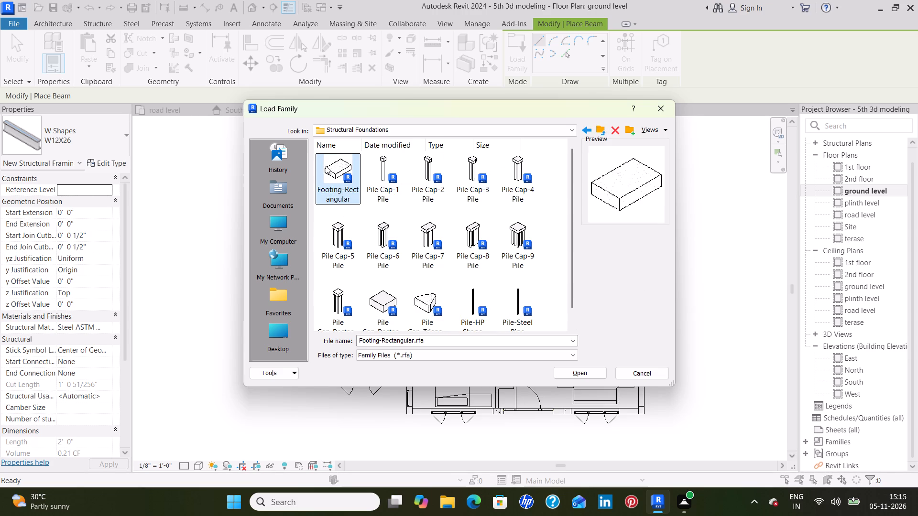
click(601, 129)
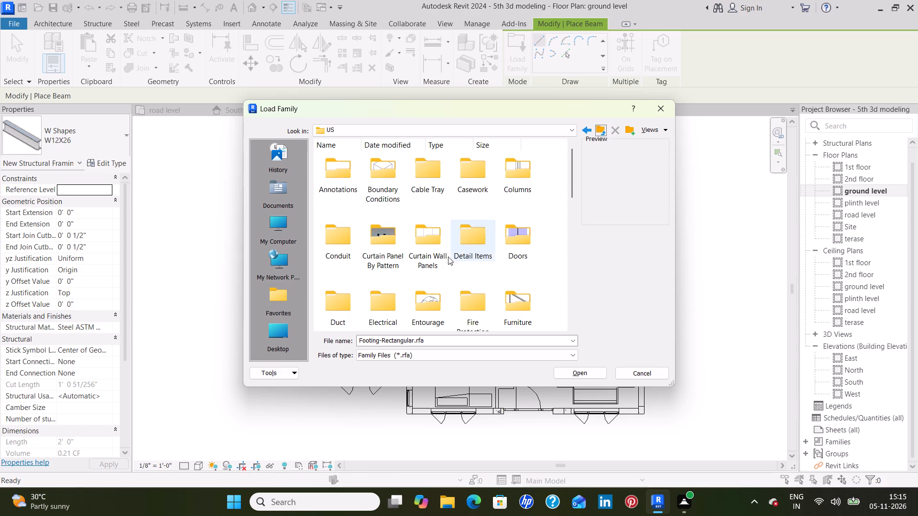
Load the Concrete-Rectangular Beam family from the Concrete folder of the Structural Framing library.
scroll(443, 266, down, 2)
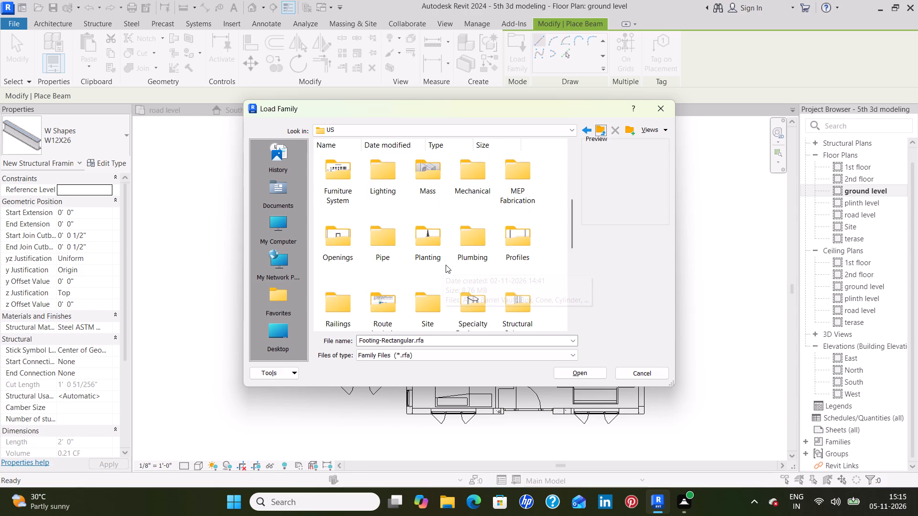
scroll(447, 263, down, 1)
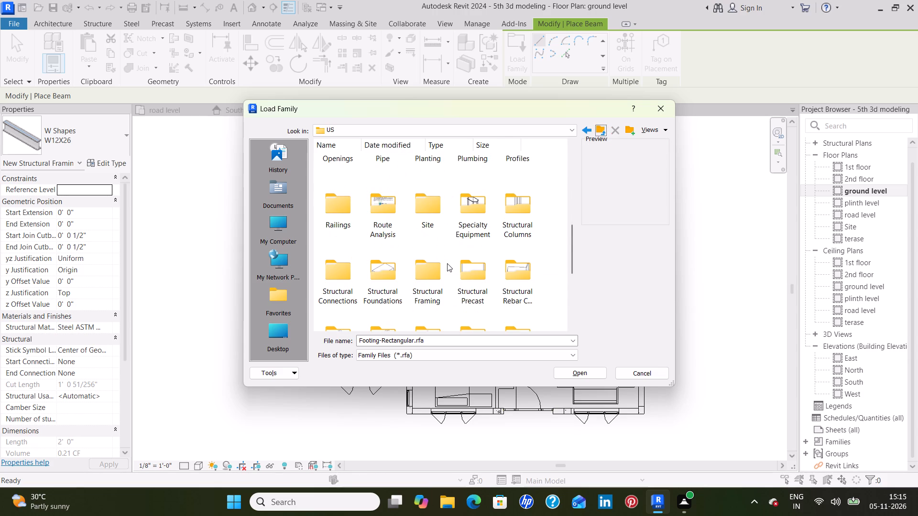
double_click(424, 269)
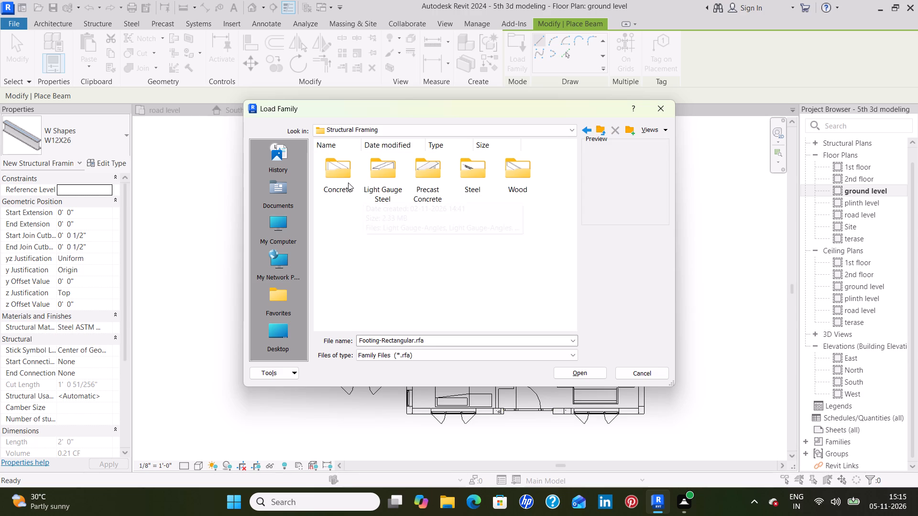
double_click(348, 183)
click(344, 171)
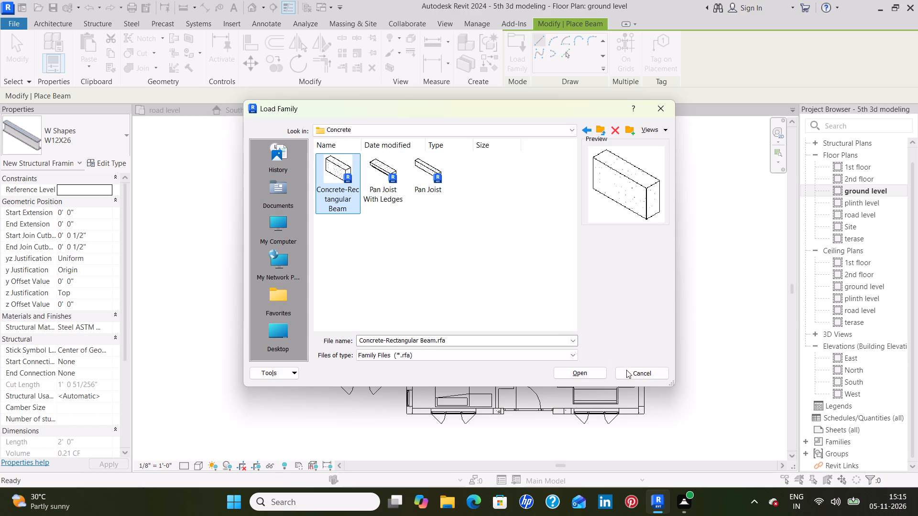
click(587, 370)
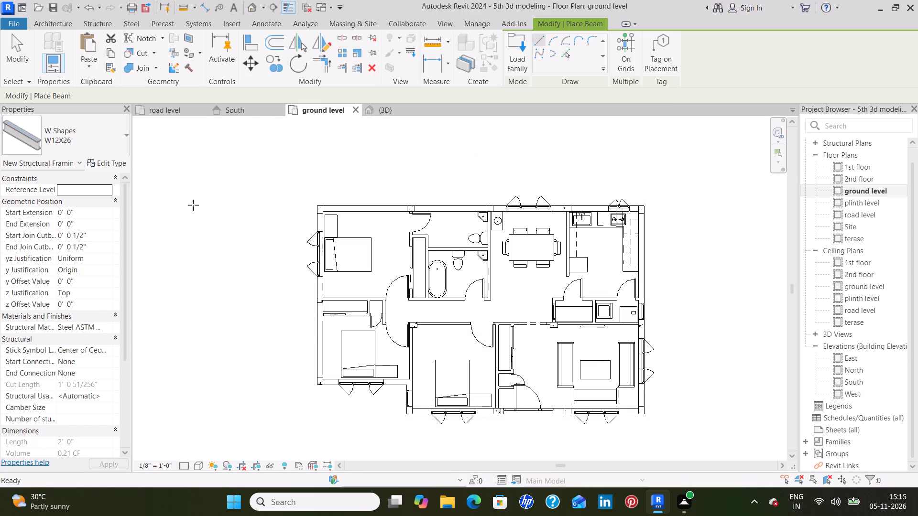
Duplicate the 16 x 32 concrete rectangular beam type under the name 9"*12".
click(114, 161)
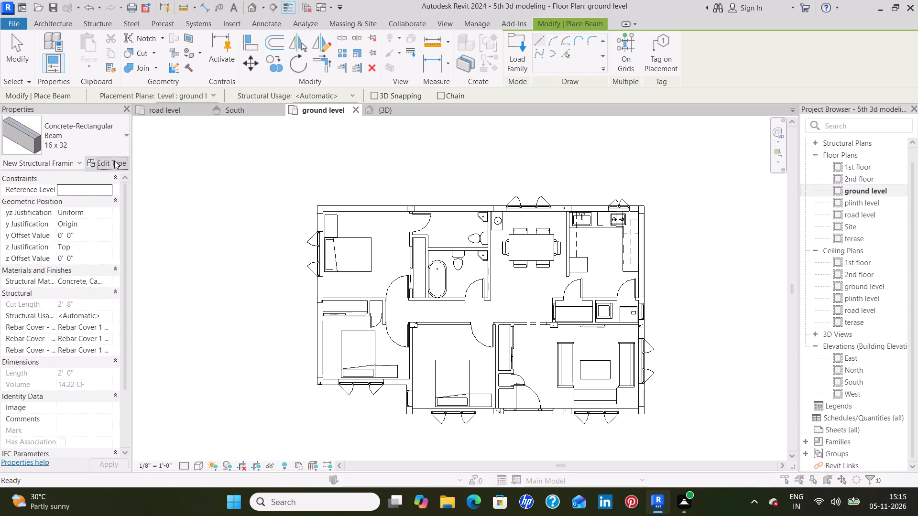
click(522, 110)
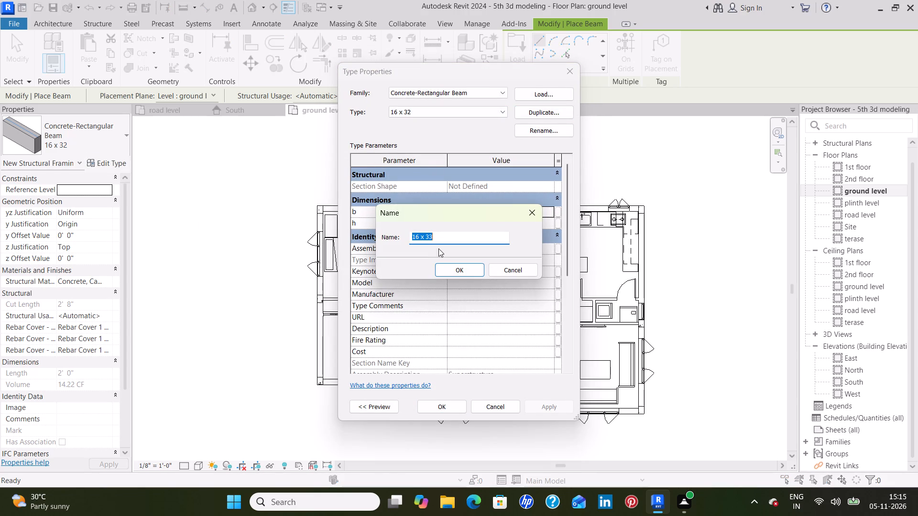
click(456, 239)
key(BackSpace)
key(BackSpace)
key(BackSpace)
key(BackSpace)
key(BackSpace)
key(BackSpace)
key(BackSpace)
text(9")
key(shift+asterisk)
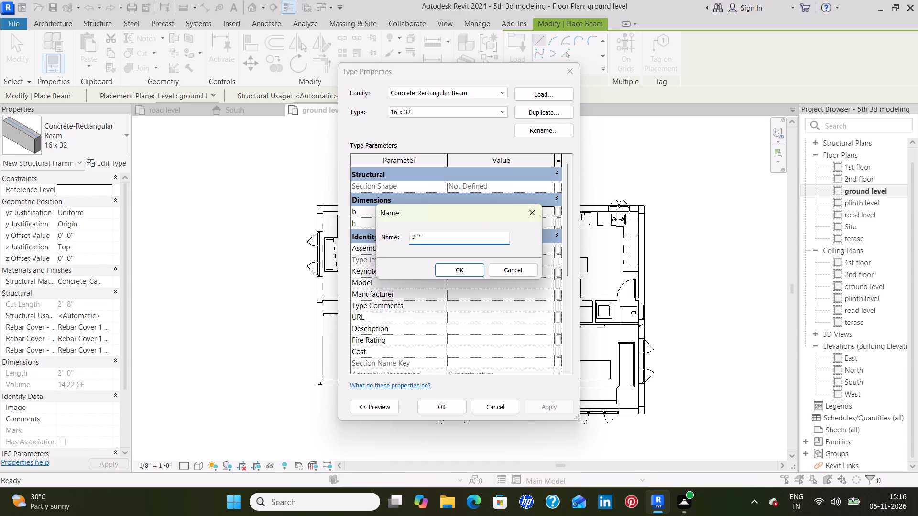
text(12")
click(456, 270)
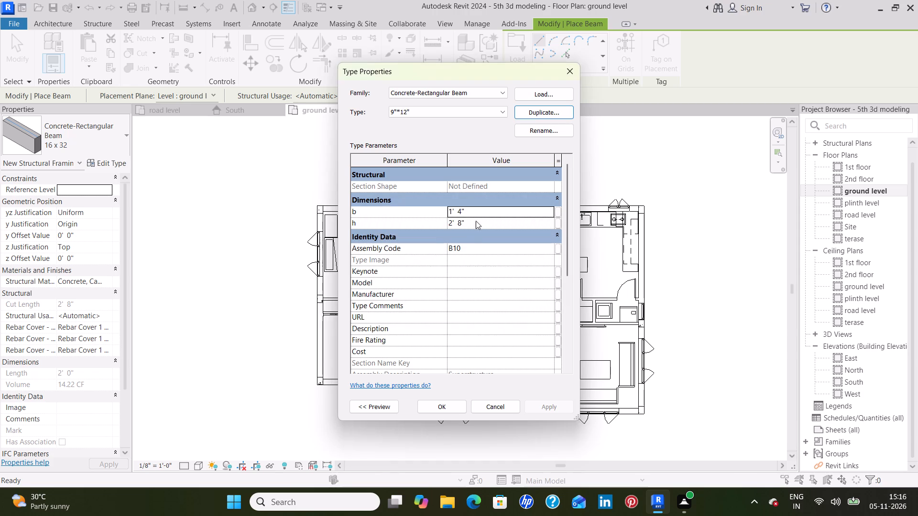
Set the 9"*12" beam type's width b to 9" and height h to 12", and apply the type.
click(479, 209)
key(BackSpace)
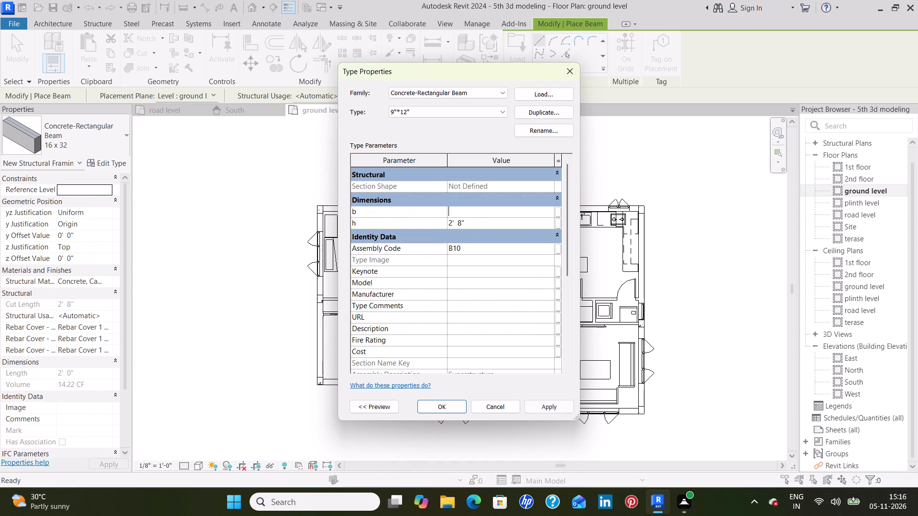
text(9")
click(479, 223)
key(BackSpace)
text(12")
click(543, 403)
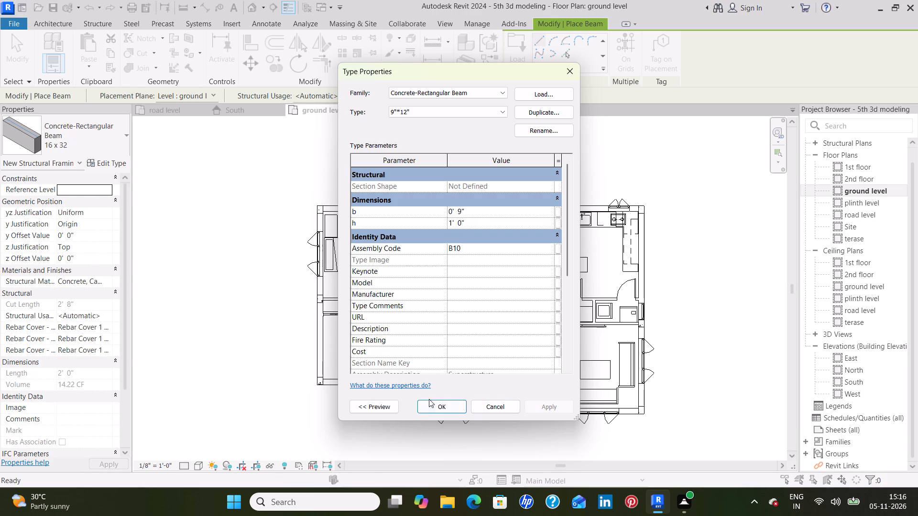
click(443, 407)
Draw a 9"*12" beam along the centre of the north wall, from the northwest corner column to the northeast corner column.
scroll(316, 213, up, 2)
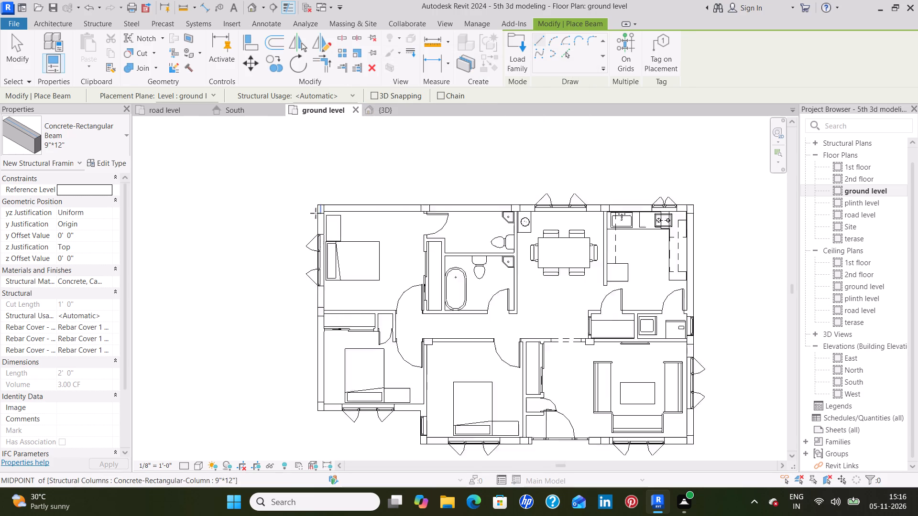
scroll(316, 213, up, 7)
click(322, 200)
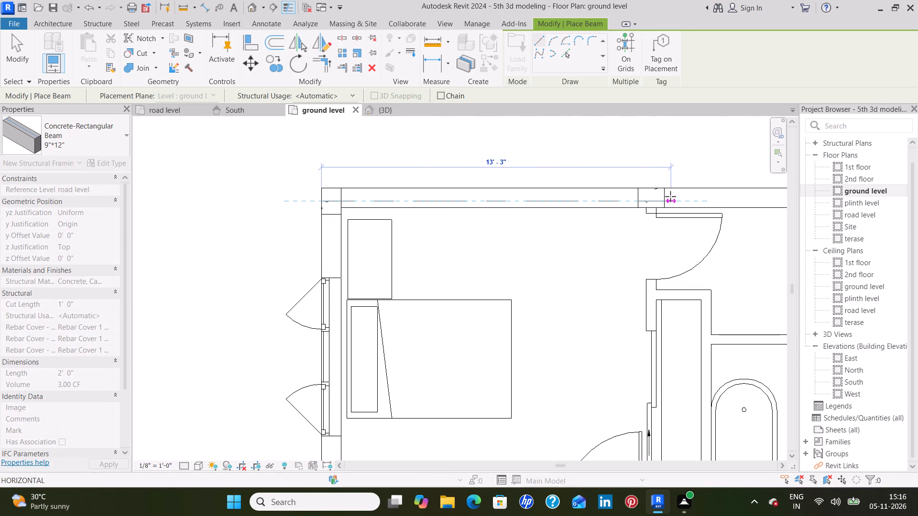
middle_drag(670, 196, 320, 203)
middle_drag(621, 209, 288, 208)
middle_drag(650, 198, 361, 184)
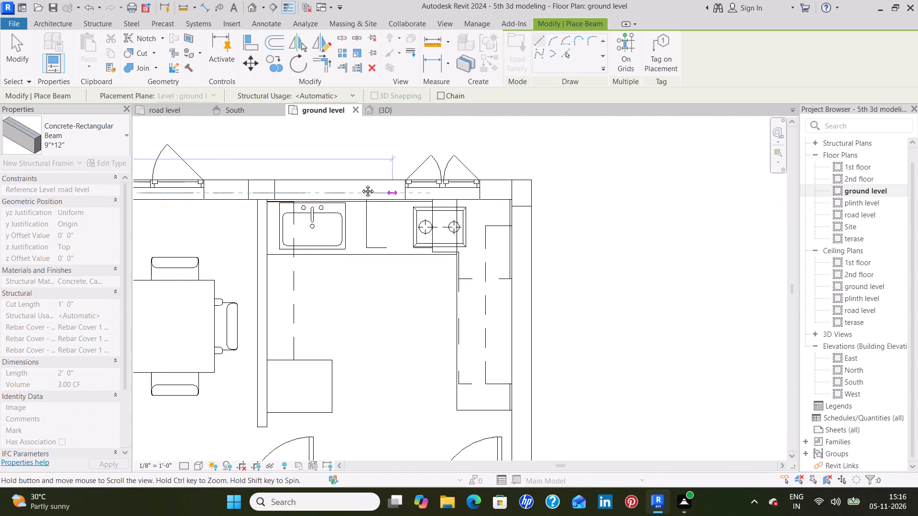
middle_drag(361, 184, 318, 181)
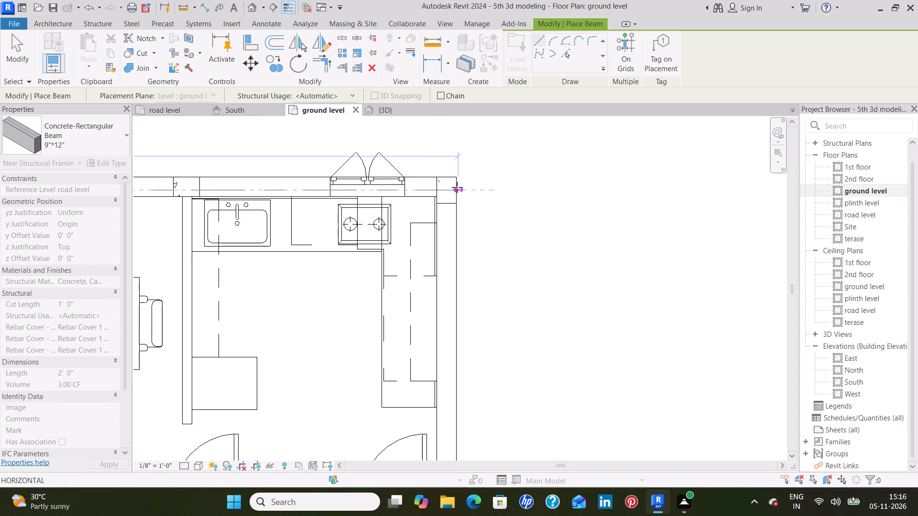
click(457, 190)
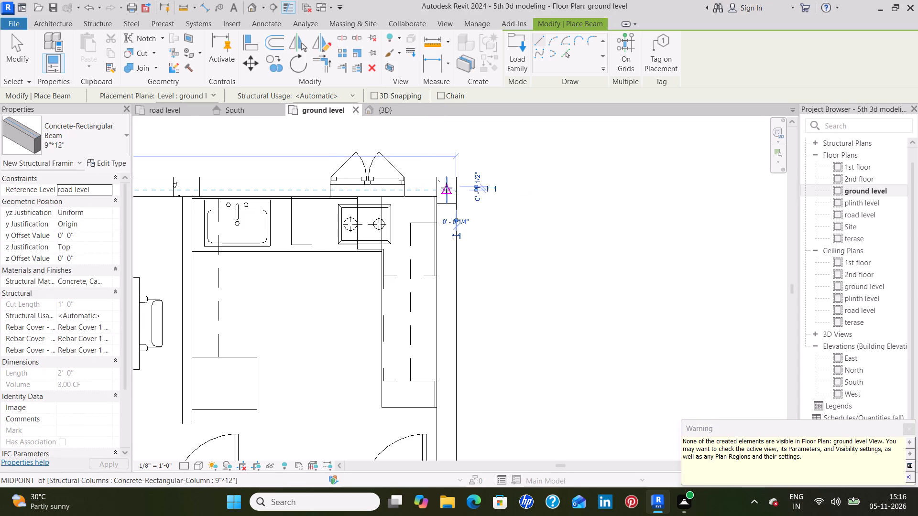
Draw a 9"*12" beam down the east wall, from the northeast corner column to the southeast corner column.
click(447, 190)
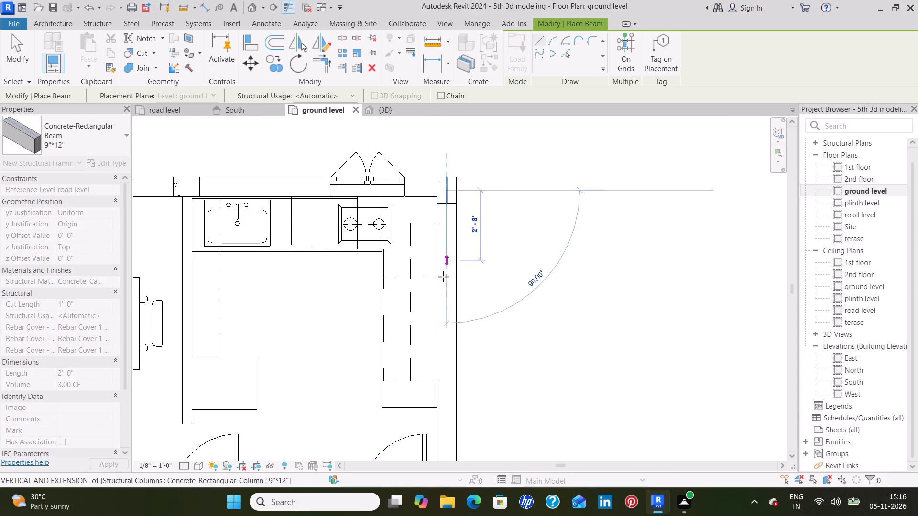
middle_drag(447, 344, 430, 166)
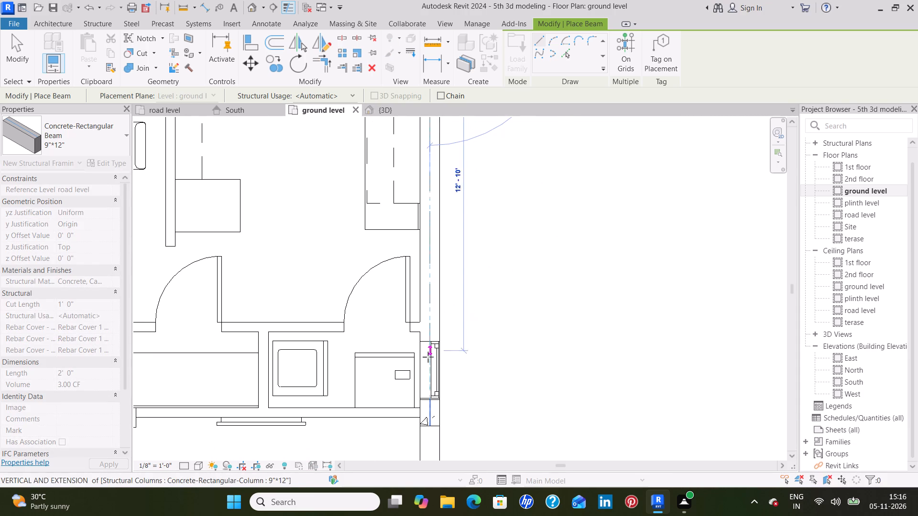
middle_drag(428, 364, 428, 175)
middle_drag(437, 355, 439, 189)
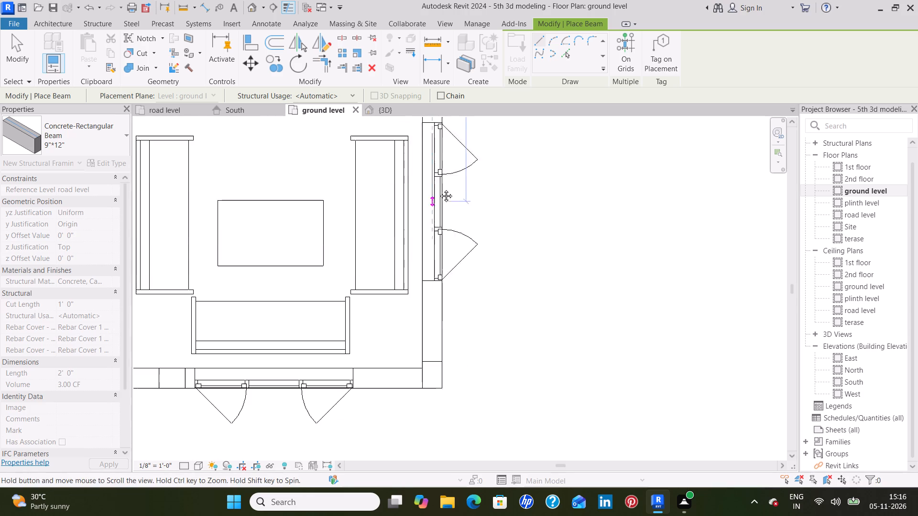
middle_drag(439, 189, 439, 188)
click(431, 375)
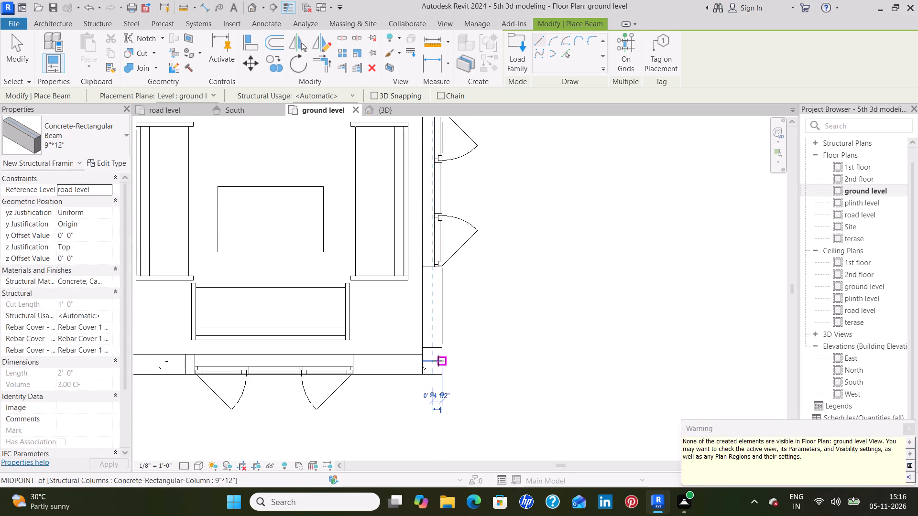
Draw a 9"*12" beam about 31'-4" long along the south wall, from the southeast corner column to the middle bedroom's southwest corner column.
click(432, 363)
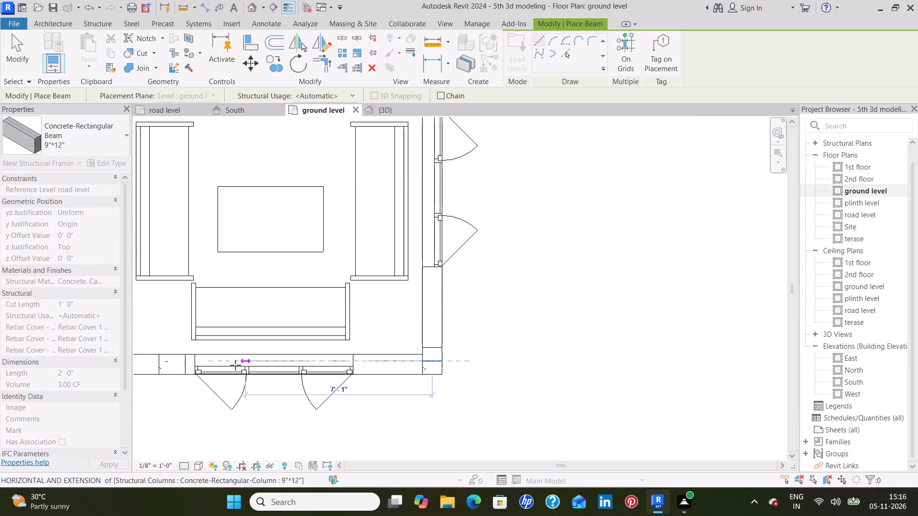
middle_drag(221, 367, 535, 346)
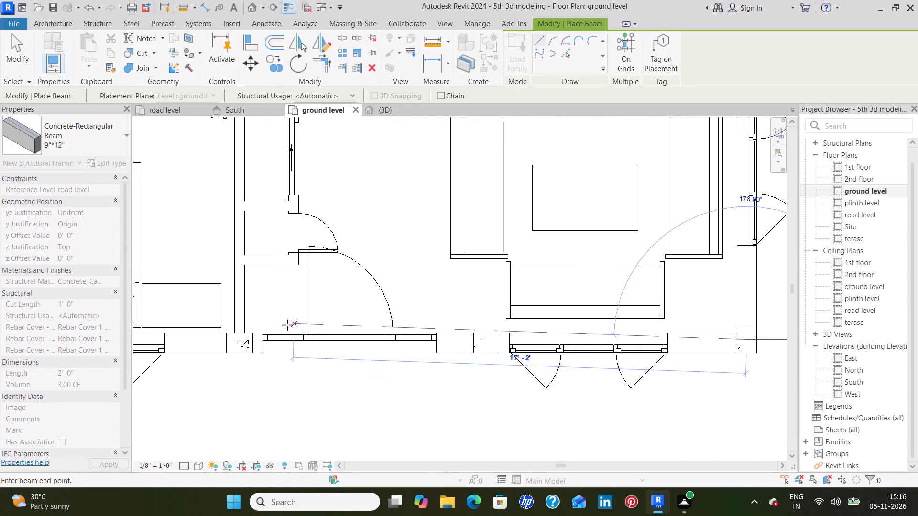
middle_drag(252, 338, 637, 339)
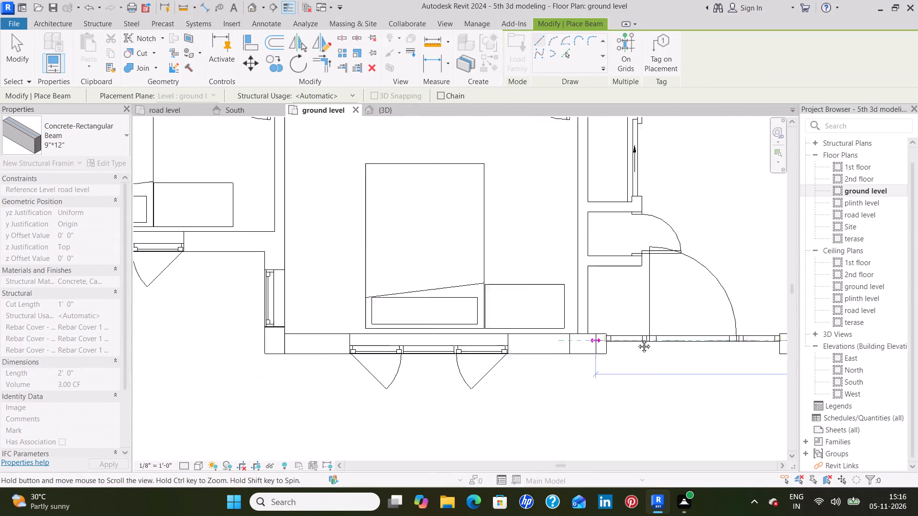
middle_drag(637, 339, 660, 339)
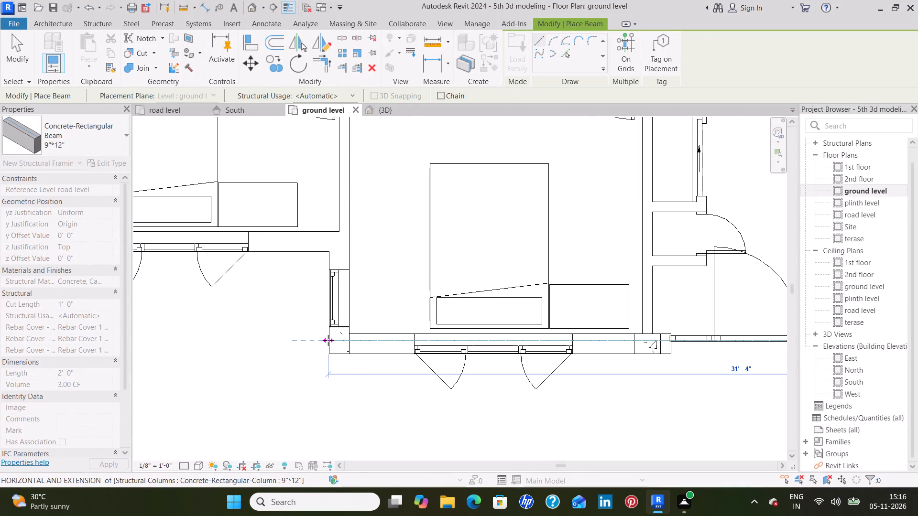
click(328, 340)
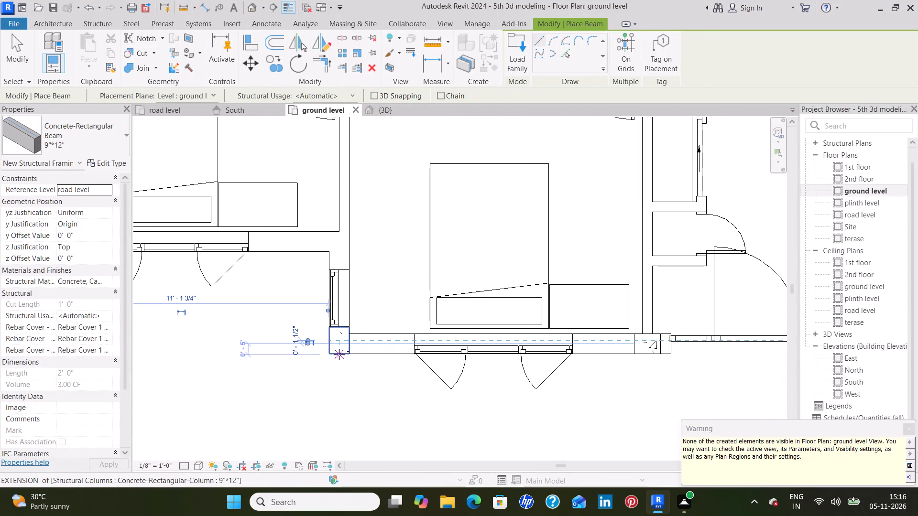
Draw a 9"*12" beam north from the middle bedroom's southwest corner column to the north wall column beside the bathroom door.
click(341, 342)
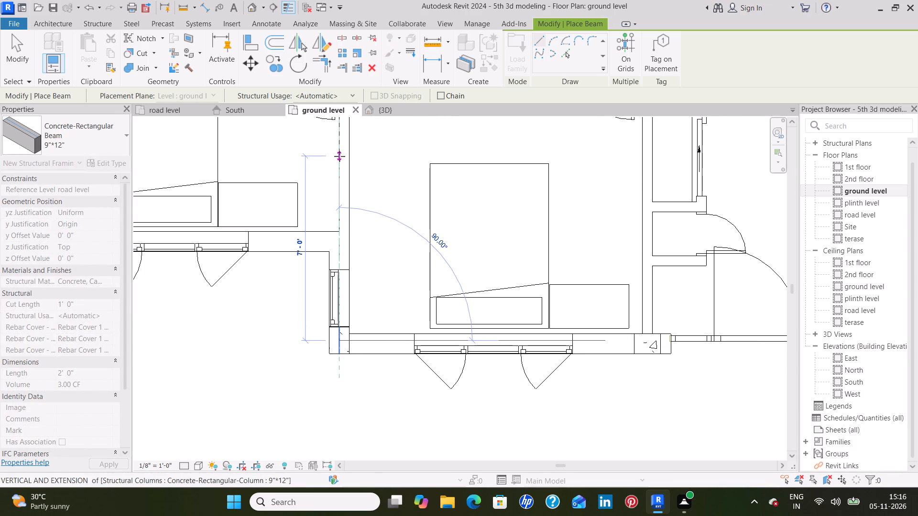
middle_drag(339, 156, 310, 359)
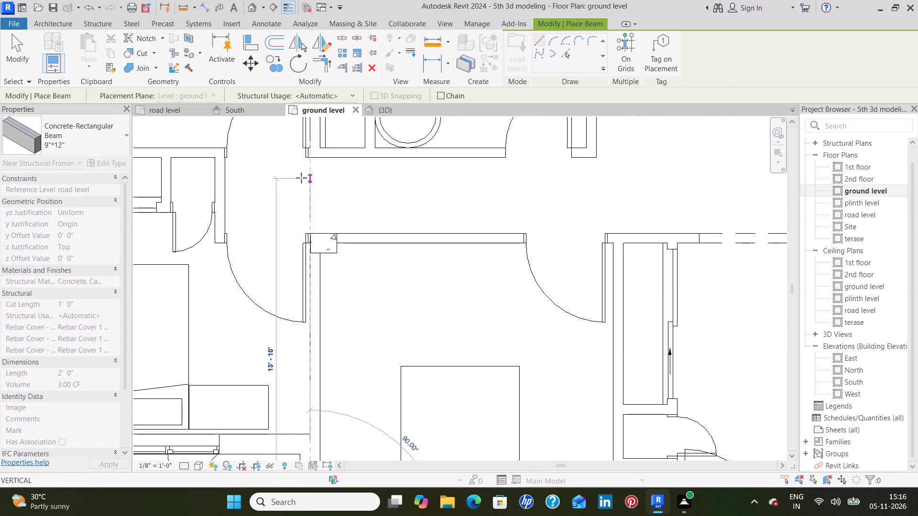
middle_drag(301, 178, 271, 386)
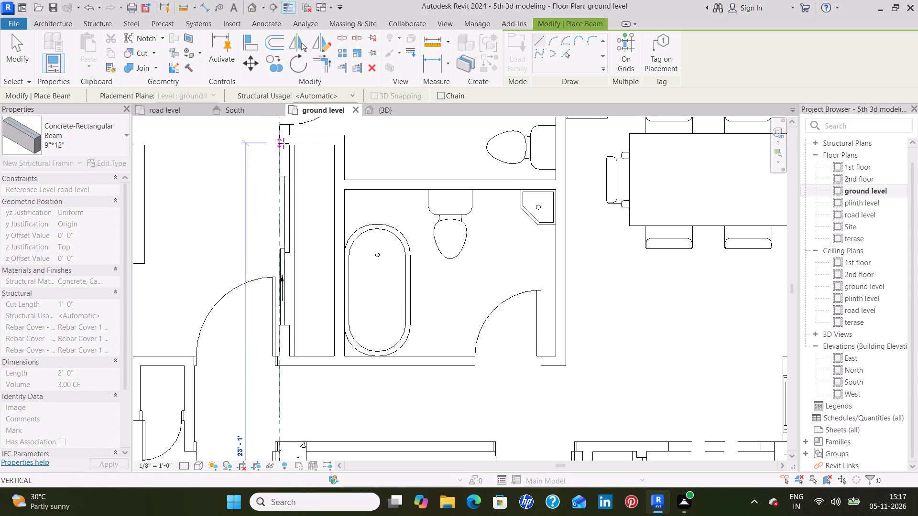
middle_drag(284, 143, 256, 341)
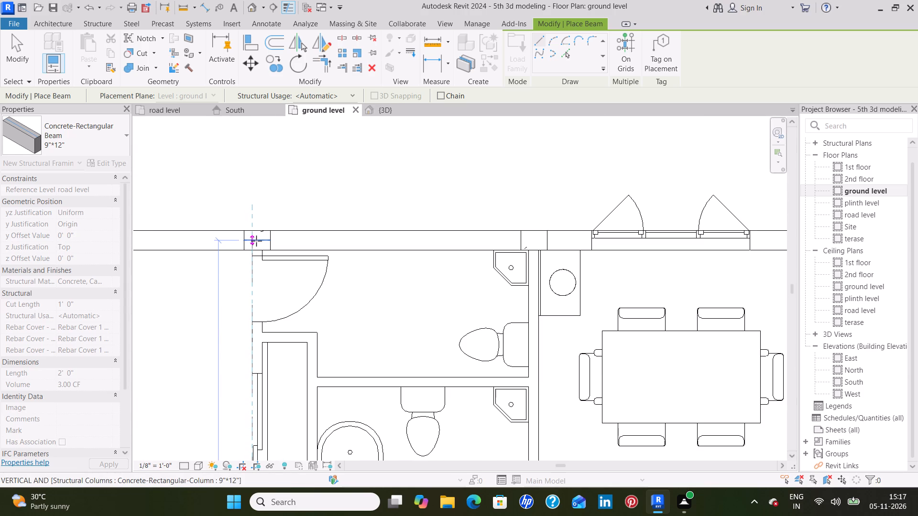
click(256, 241)
key(Escape)
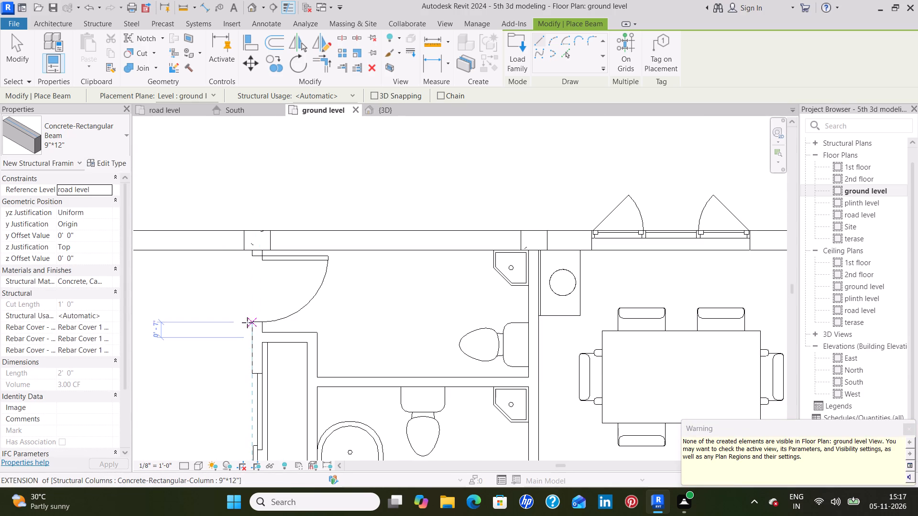
Draw a 9"*12" beam along the southwest bedroom's south wall, from the southwest corner column to the middle bedroom's west wall.
scroll(227, 313, down, 5)
middle_drag(194, 333, 432, 191)
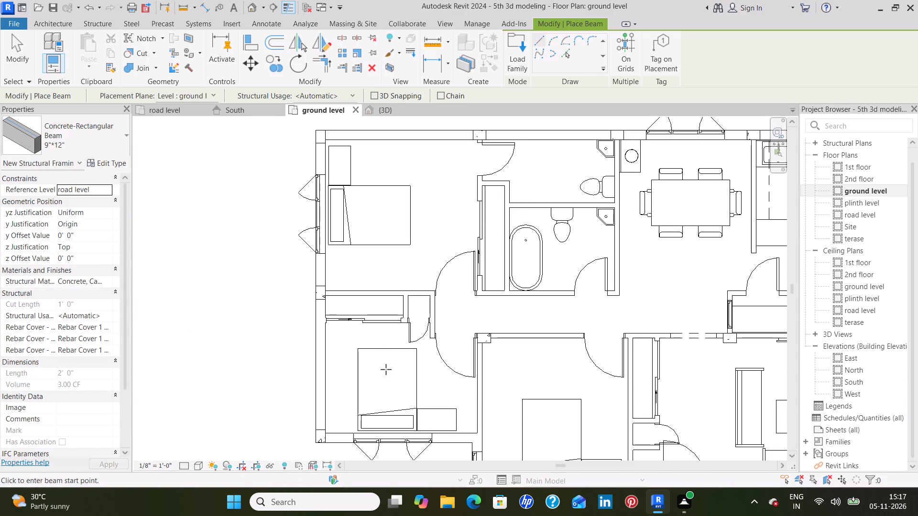
middle_drag(378, 389, 393, 204)
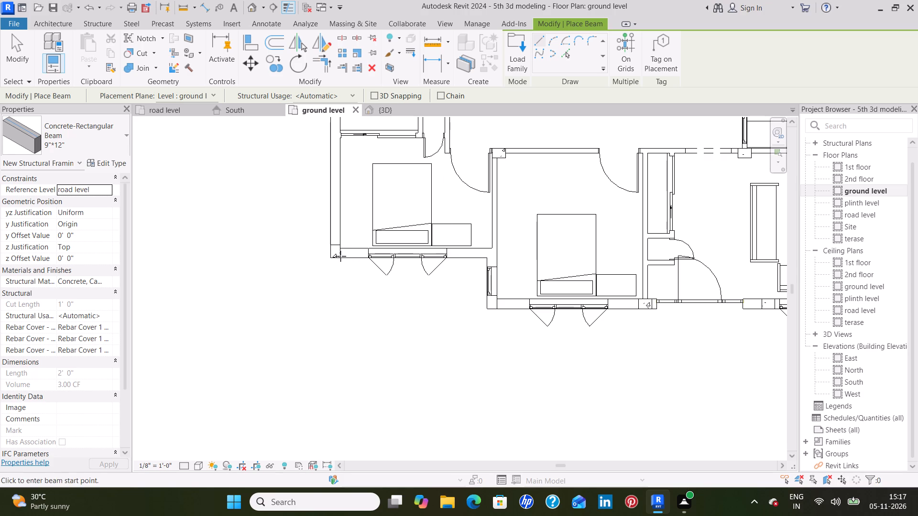
click(331, 252)
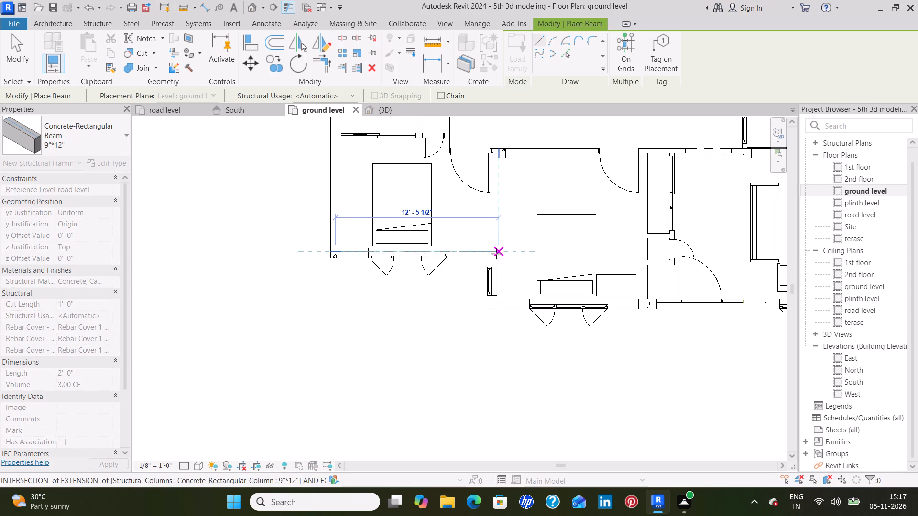
click(492, 255)
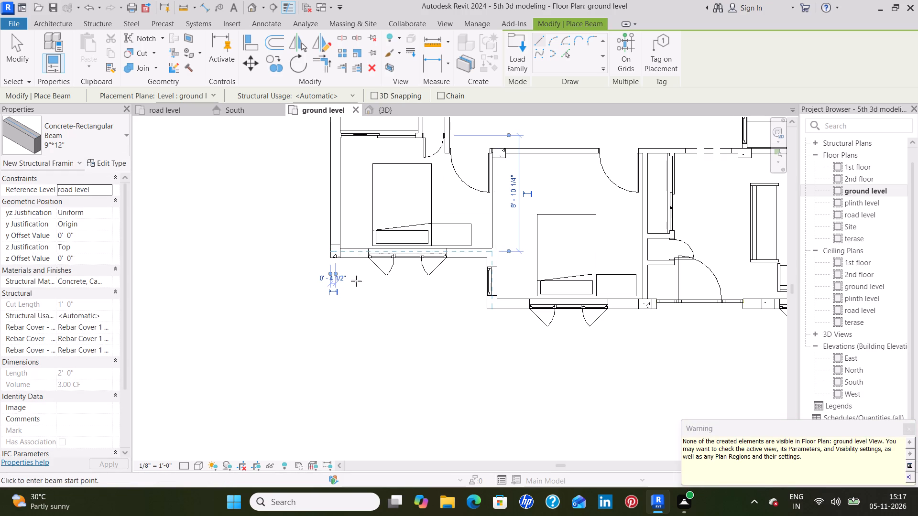
Draw a 9"*12" beam up the west wall, from the southwest corner column to the northwest corner column.
click(335, 251)
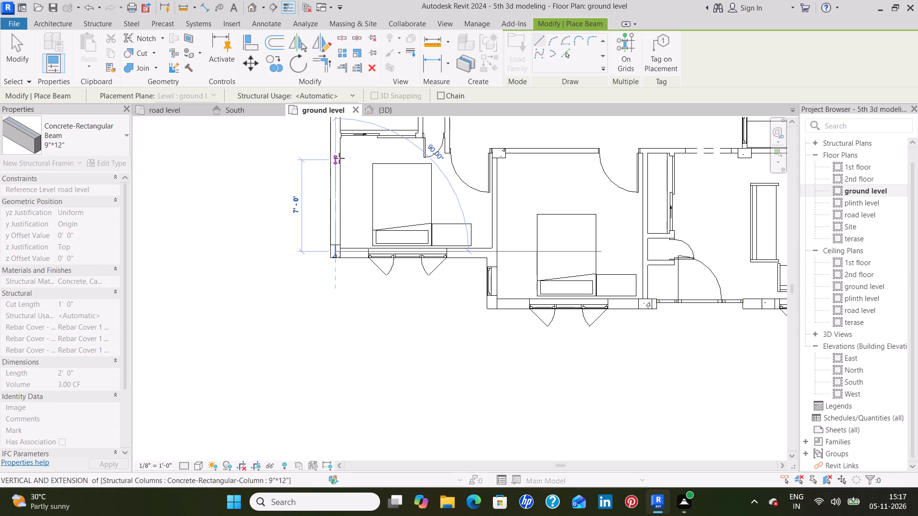
middle_drag(339, 152, 304, 368)
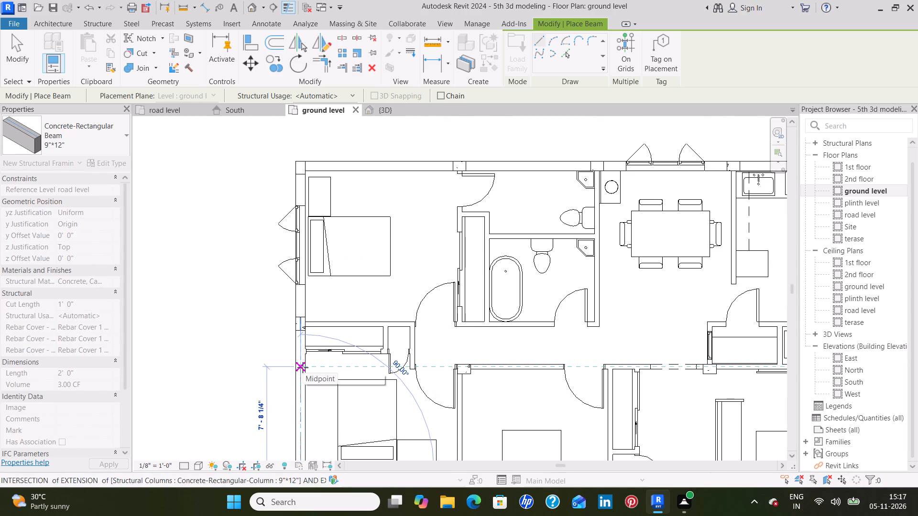
click(301, 161)
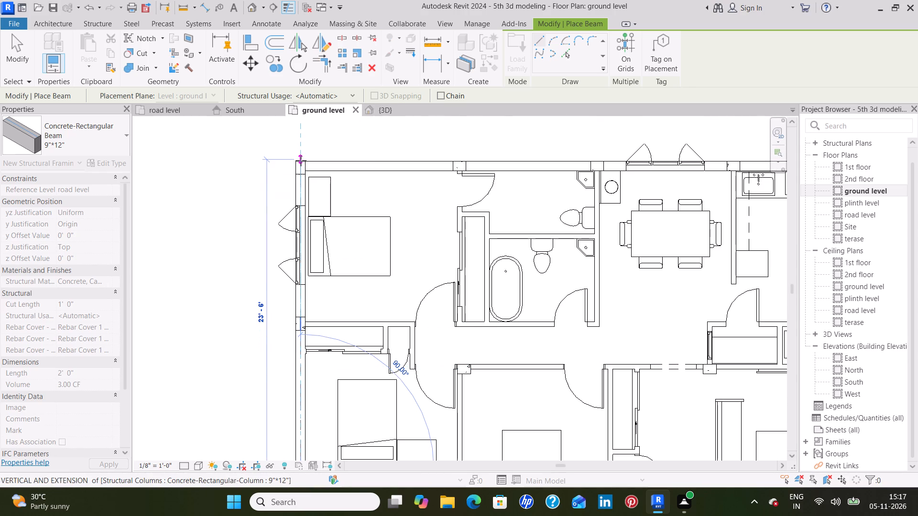
Draw a 9"*12" beam about 42'-10" long along the hallway's north wall line, from the west wall column to the east wall.
click(299, 324)
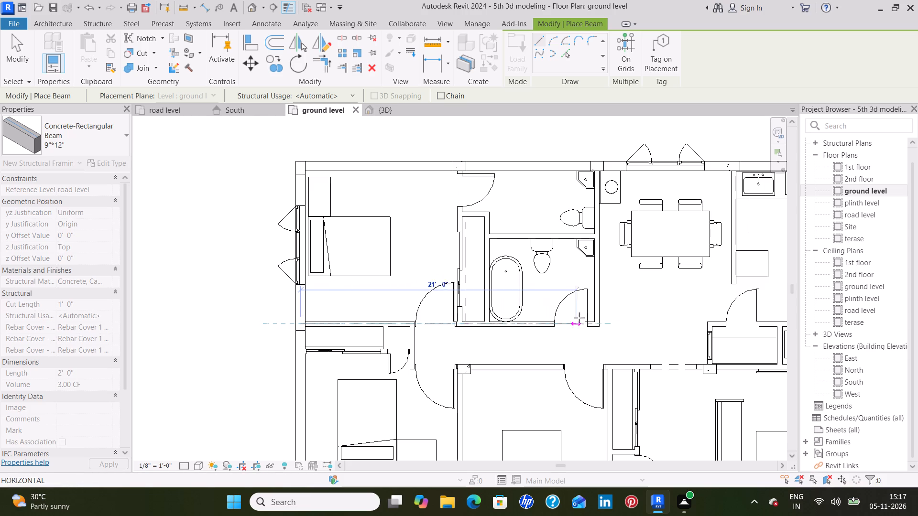
middle_drag(726, 325, 473, 298)
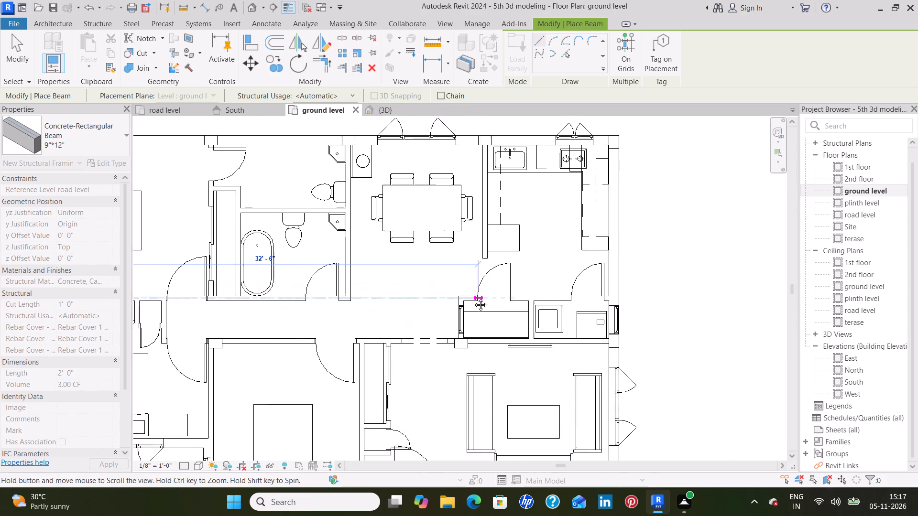
middle_drag(473, 298, 470, 297)
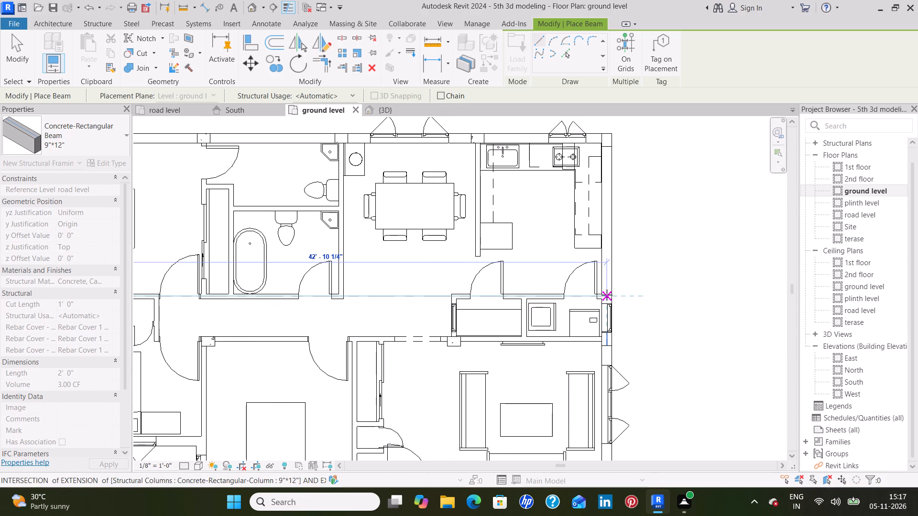
click(607, 295)
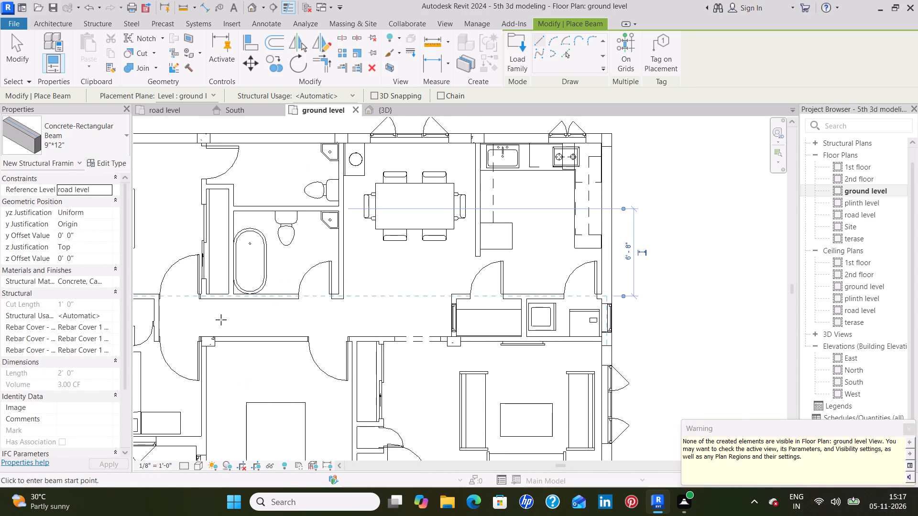
Draw a 9"*12" beam about 42'-10" long along the hallway's south wall line, from the west wall to the east wall column.
middle_drag(221, 320, 404, 269)
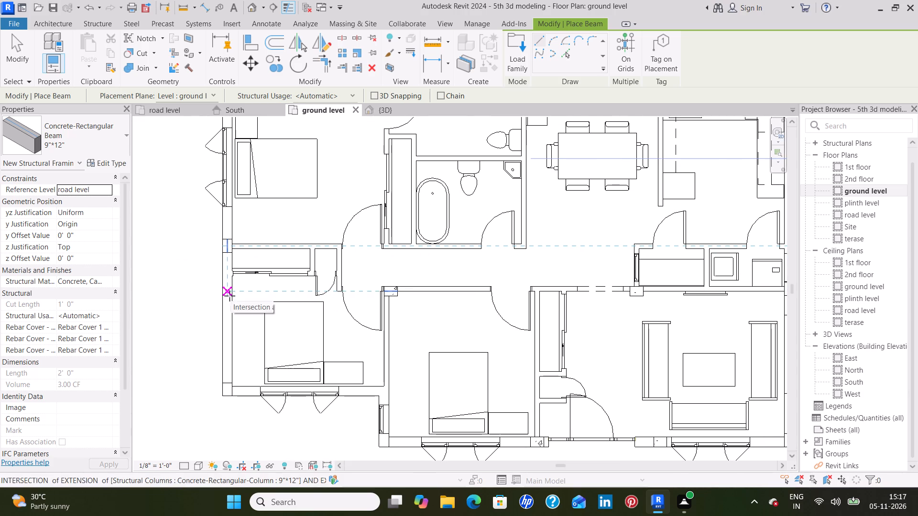
click(229, 293)
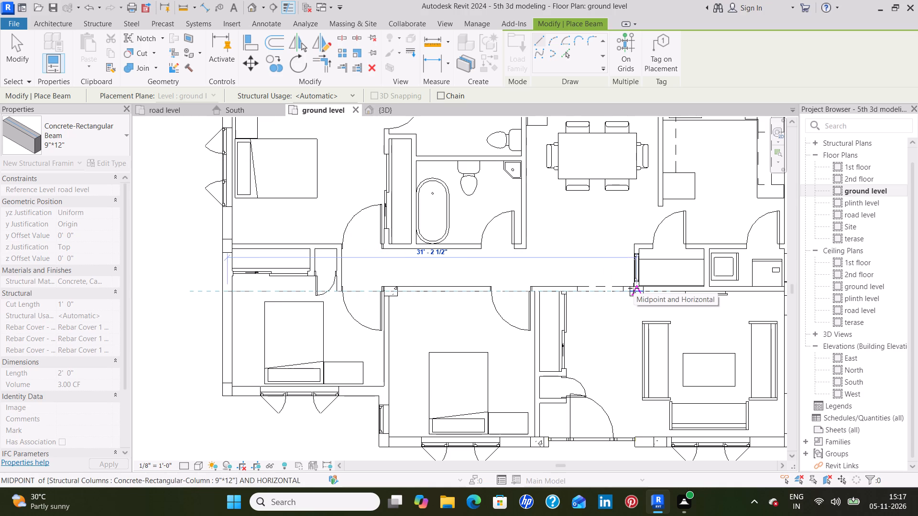
middle_drag(645, 287, 356, 282)
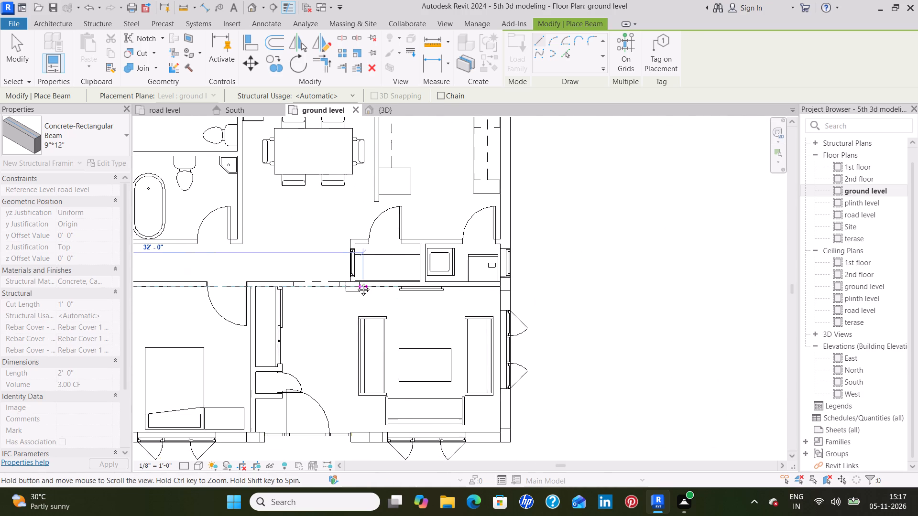
middle_drag(356, 282, 354, 282)
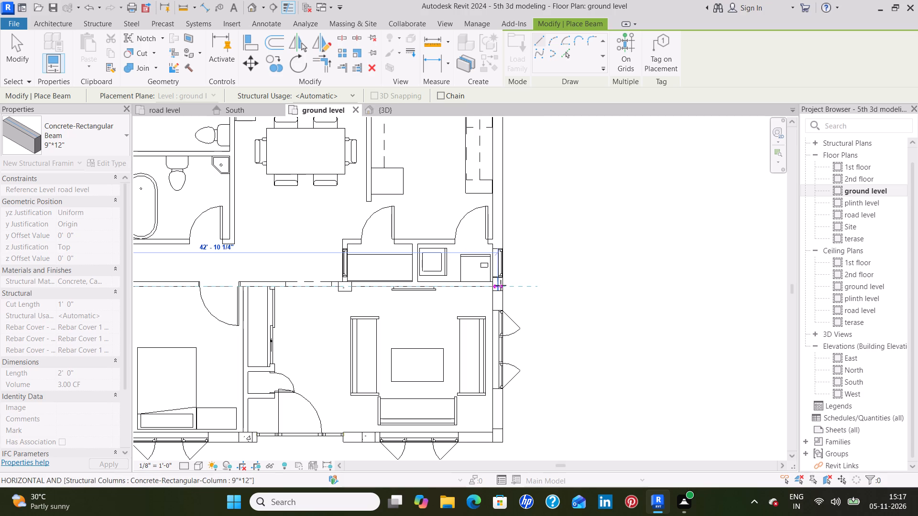
click(497, 286)
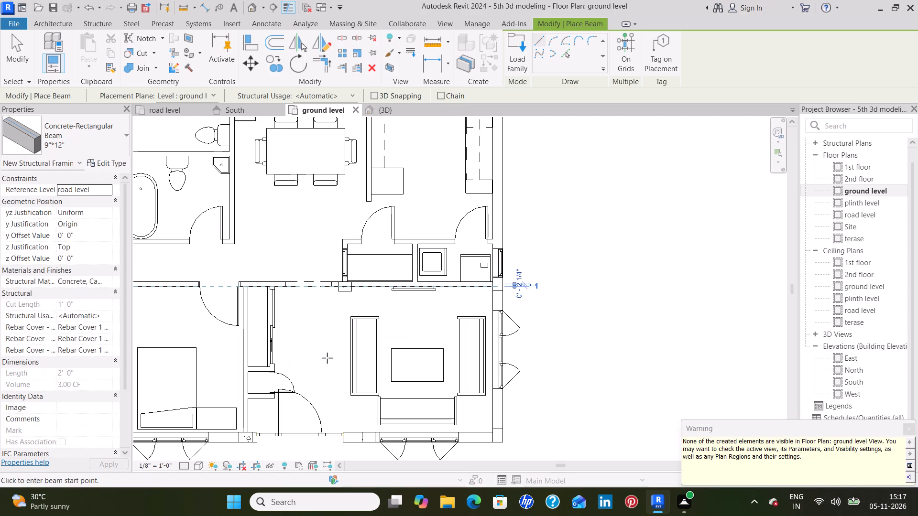
Draw a 9"*12" beam about 11'-6" long down the middle bedroom's east wall, from the hallway's south wall line to the south wall column.
scroll(325, 358, down, 3)
middle_drag(229, 344, 368, 297)
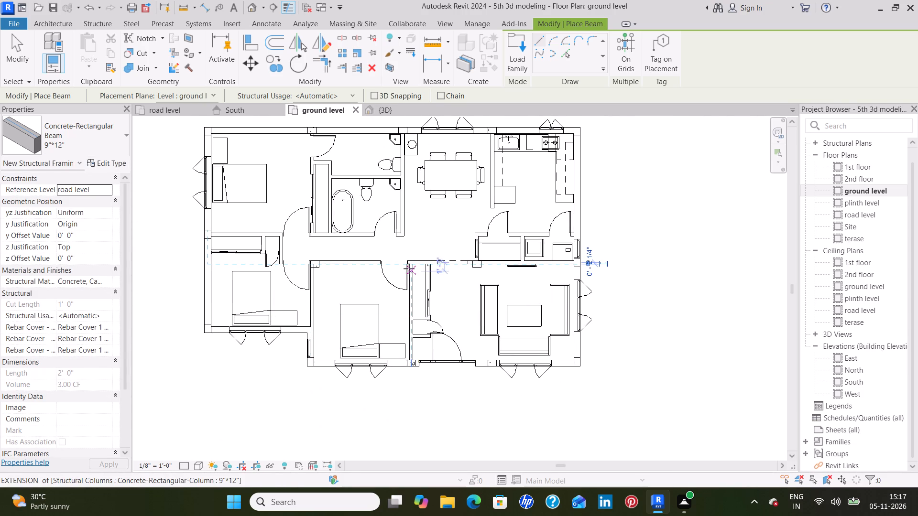
scroll(409, 268, up, 7)
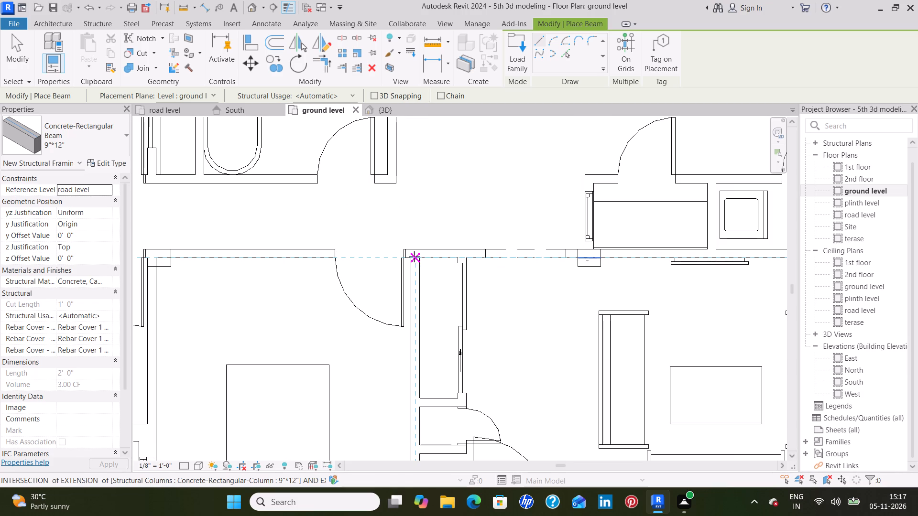
click(414, 257)
middle_drag(423, 350, 423, 257)
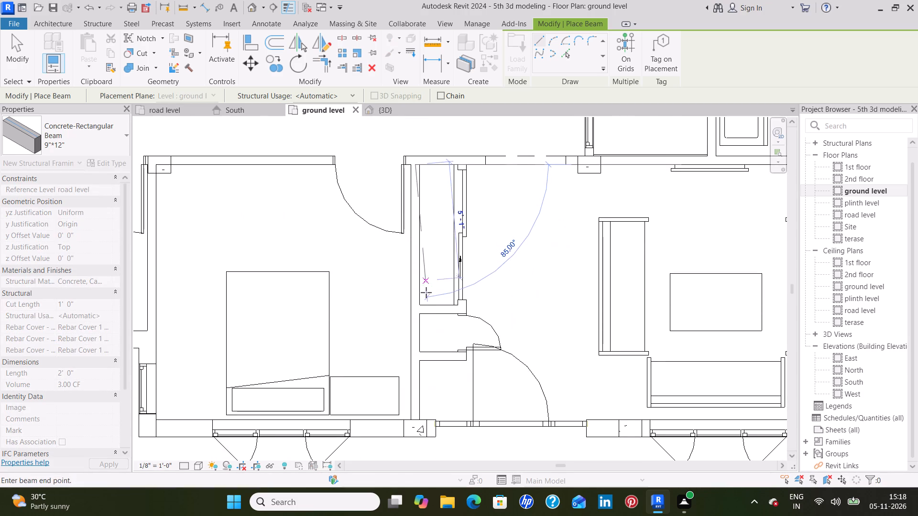
click(414, 425)
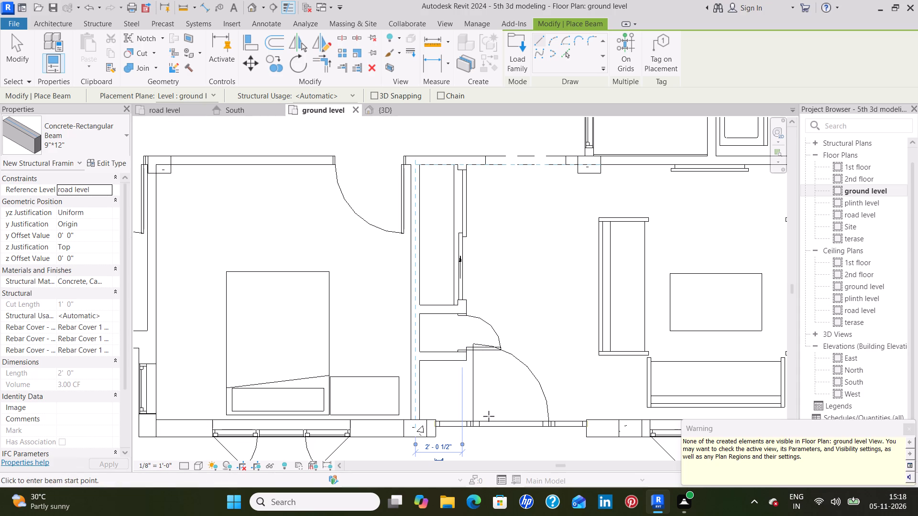
Draw a 9"*12" beam about 19'-3" long across the living room, from the entrance closet's southern partition line to the east wall.
click(415, 357)
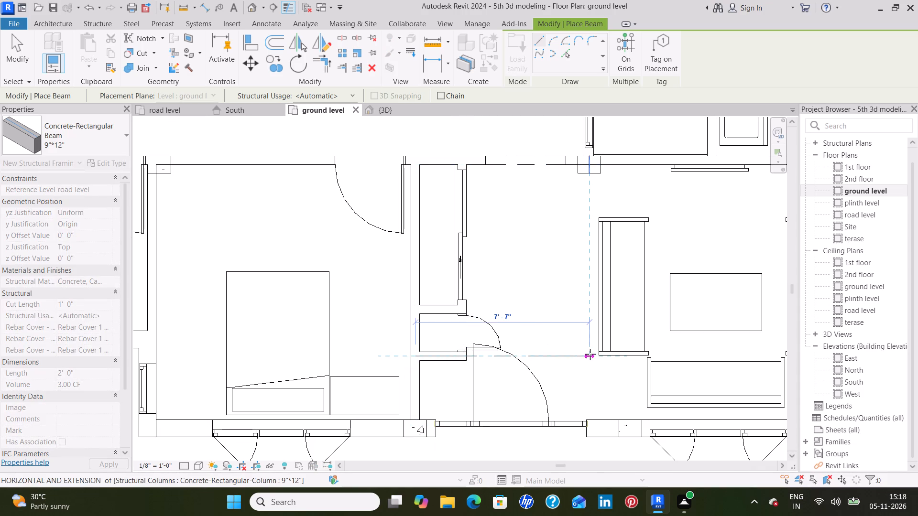
middle_drag(591, 355, 422, 336)
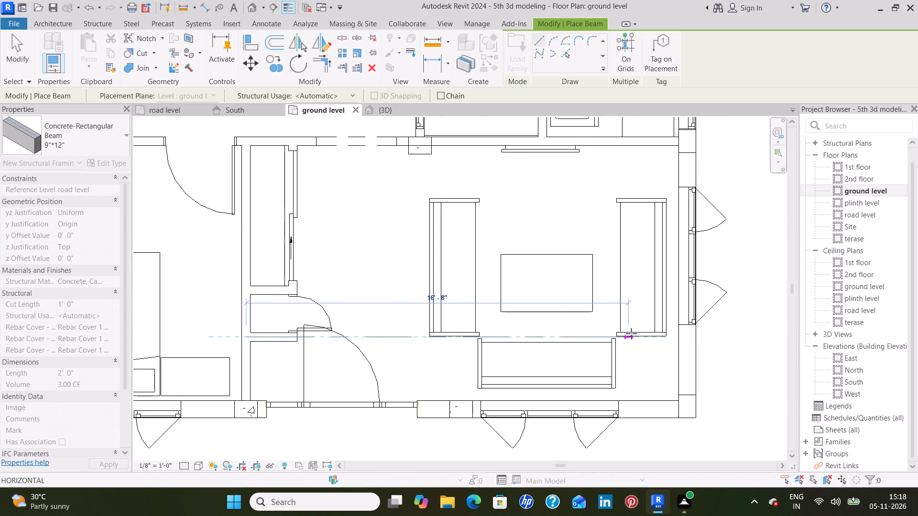
click(687, 332)
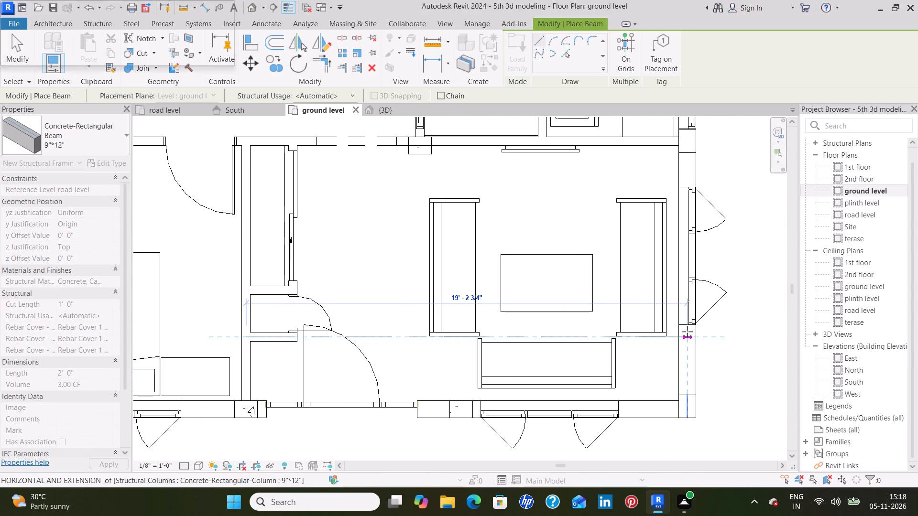
Draw a 9"*12" beam about 19'-3" long across the living room, from the entrance closet's northern partition line to the east wall.
click(241, 290)
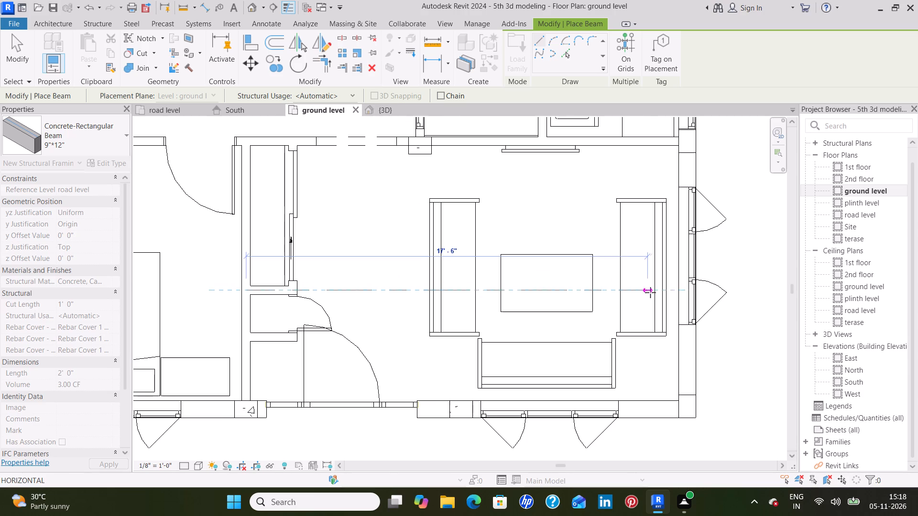
click(687, 286)
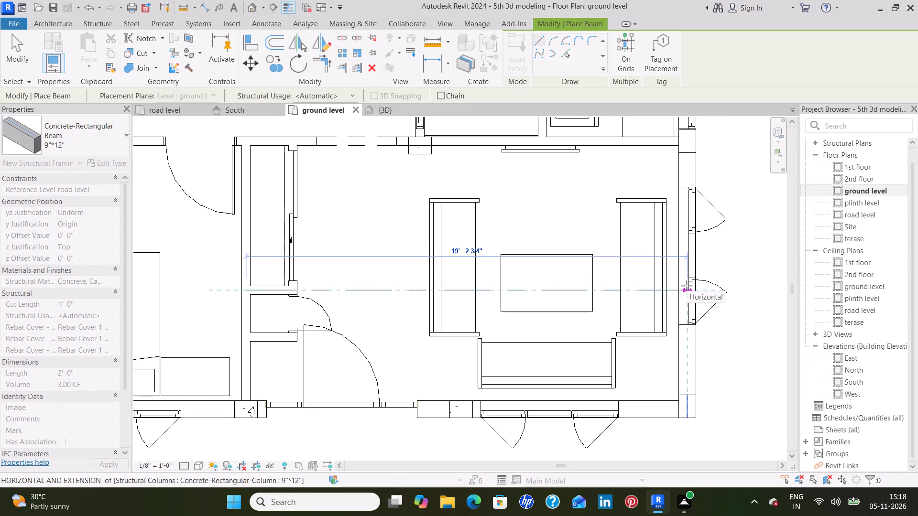
Draw a 9"*12" beam about 30'-9" long east from the northwest bedroom closet's north wall, across the dining area and kitchen to the east wall.
middle_drag(324, 208, 310, 336)
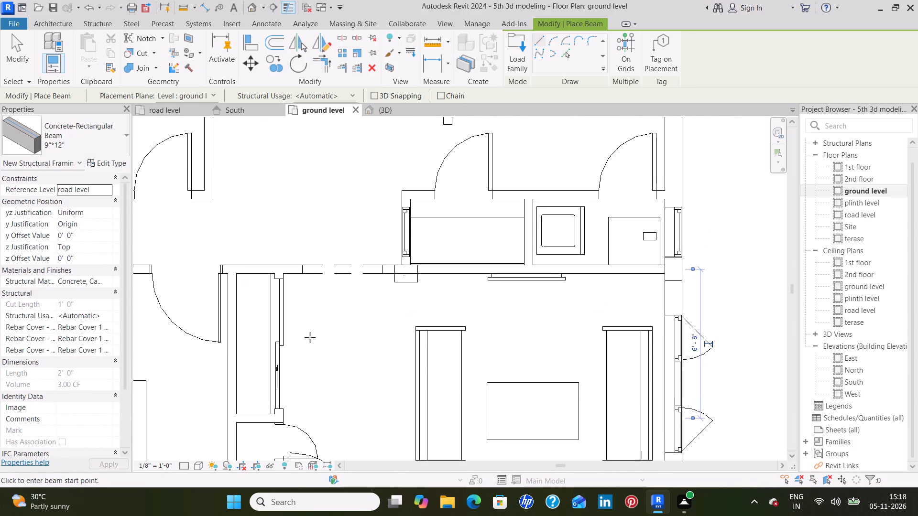
middle_drag(424, 221, 407, 307)
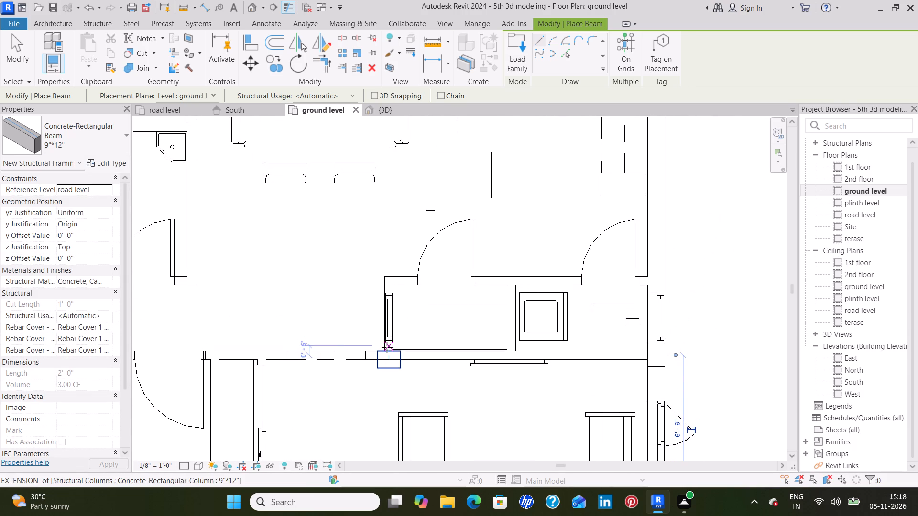
middle_drag(417, 280, 417, 317)
middle_drag(155, 261, 433, 244)
middle_drag(372, 228, 371, 313)
scroll(371, 315, down, 4)
middle_drag(248, 309, 283, 276)
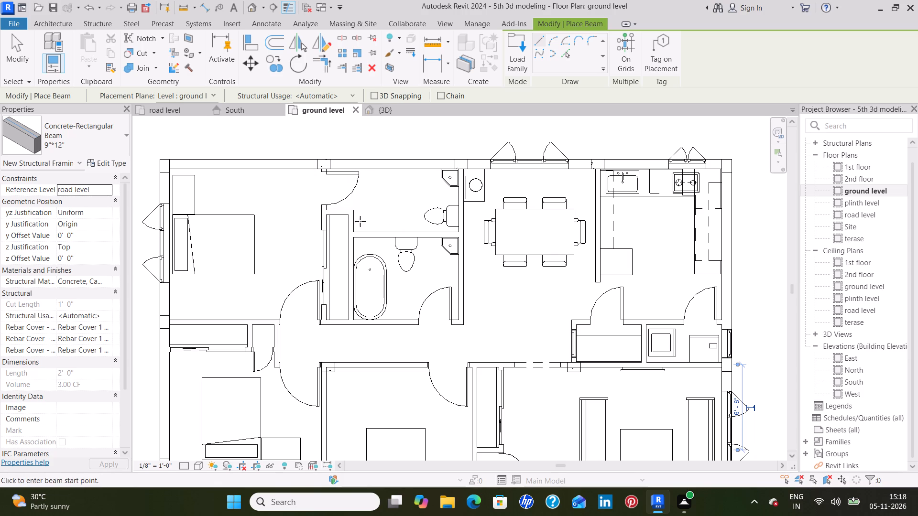
click(324, 215)
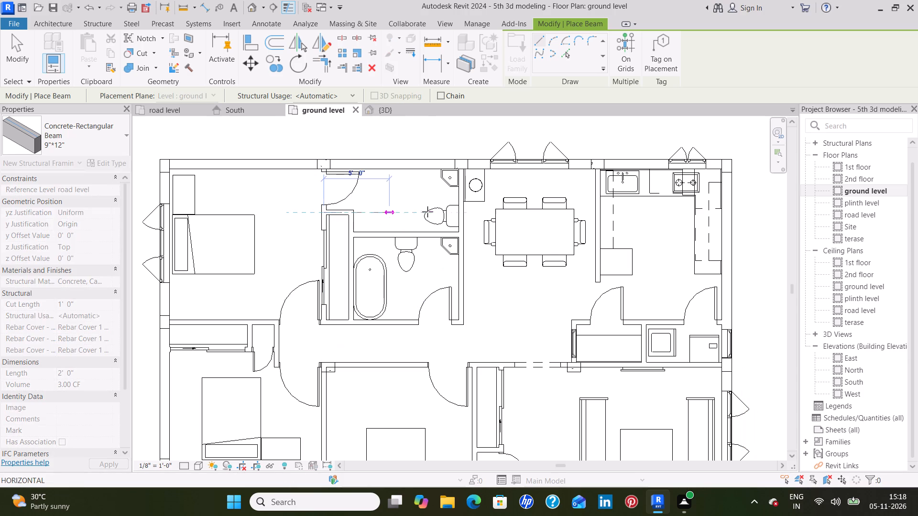
click(728, 213)
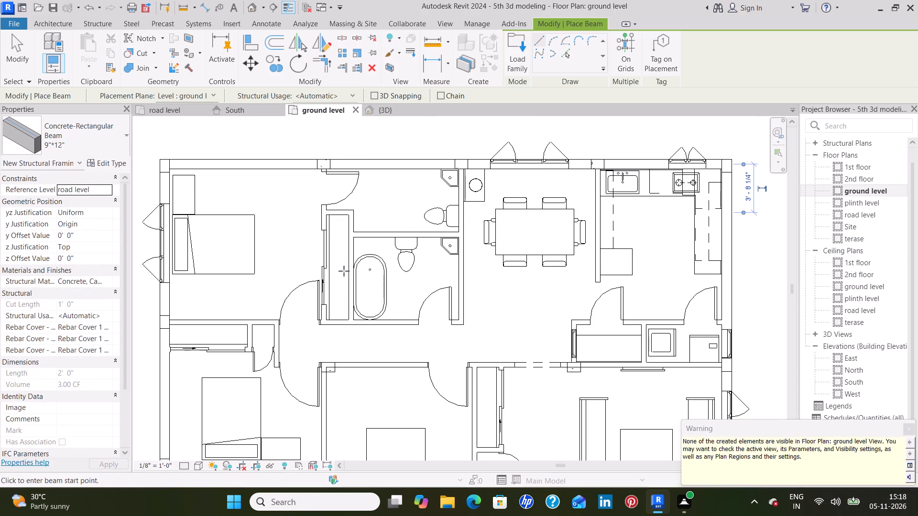
Draw a 9"*12" beam about 28'-8" long from the west end of the partition between the two bathrooms to the east wall.
click(351, 236)
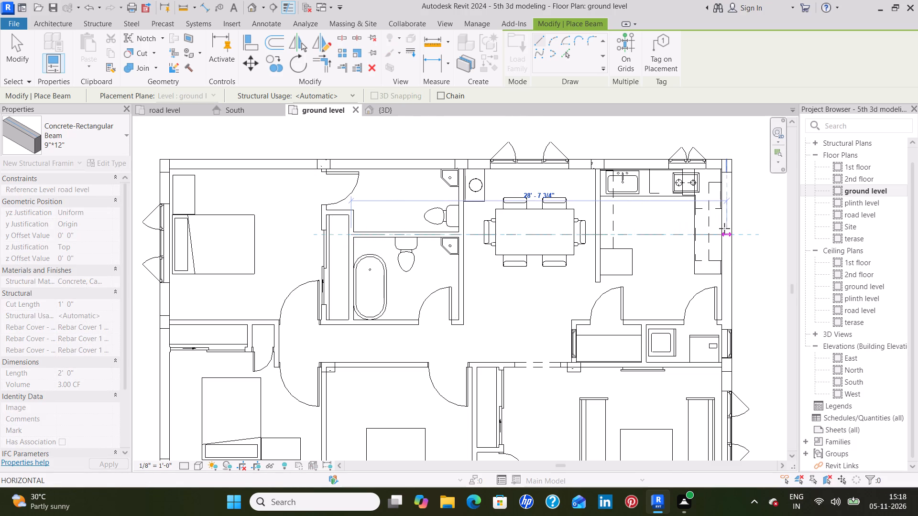
click(728, 228)
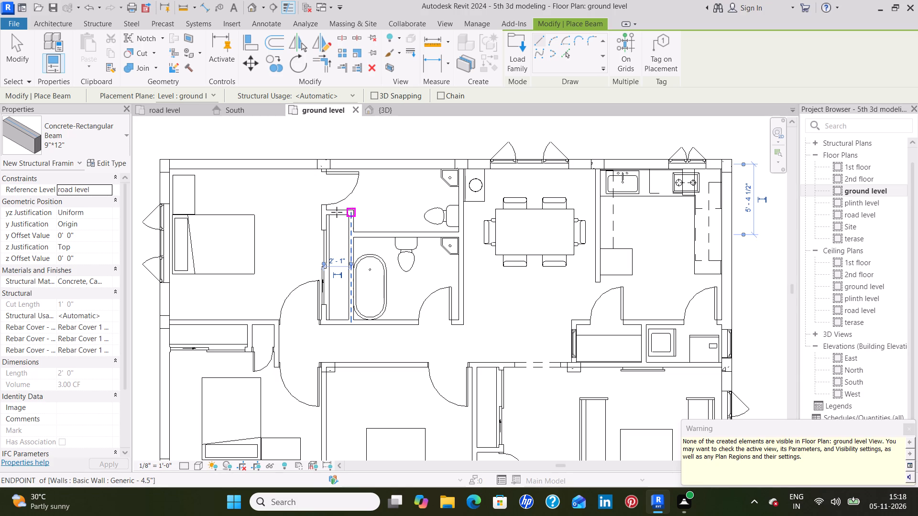
Draw a 9"*12" beam about 8'-4" long down the wall between the closet and the bathrooms, ending at the hallway's north wall.
click(348, 212)
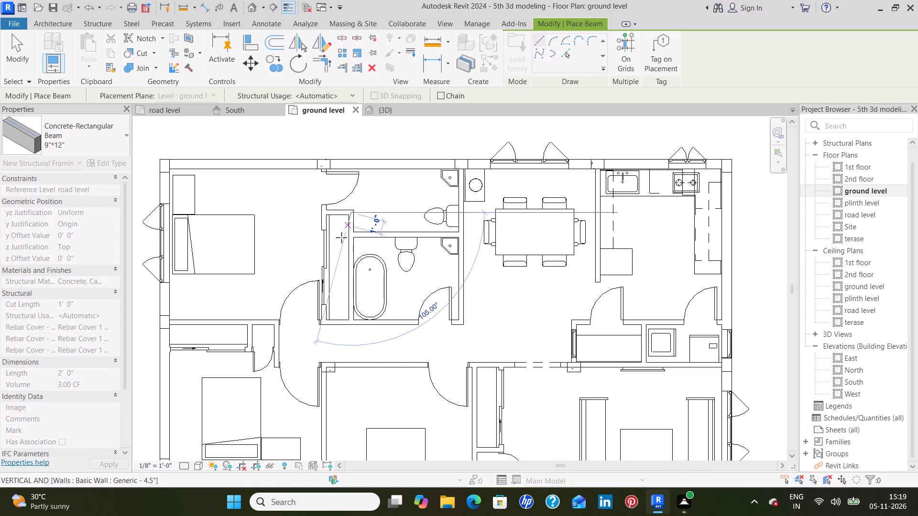
click(353, 322)
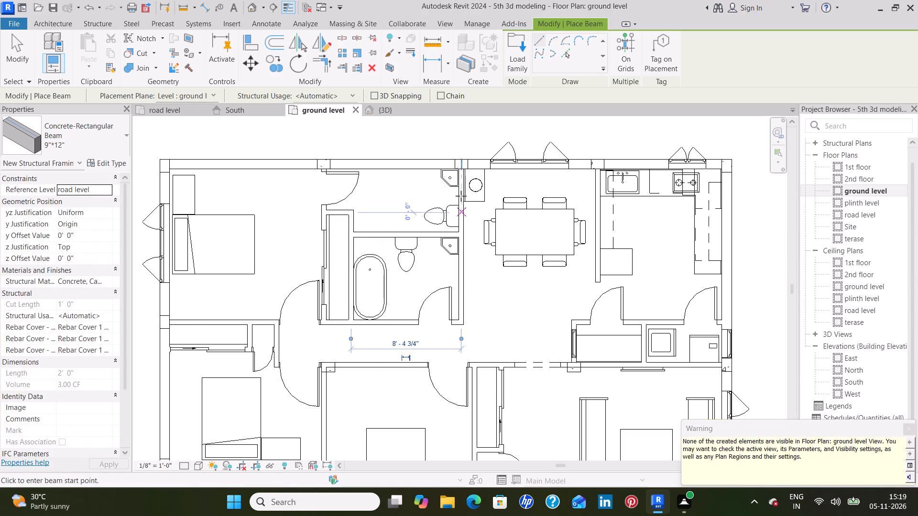
Draw a 9"*12" beam about 12'-0 1/2" long between the bathrooms and dining area, from the north wall to the hallway's north wall line.
drag(460, 166, 463, 172)
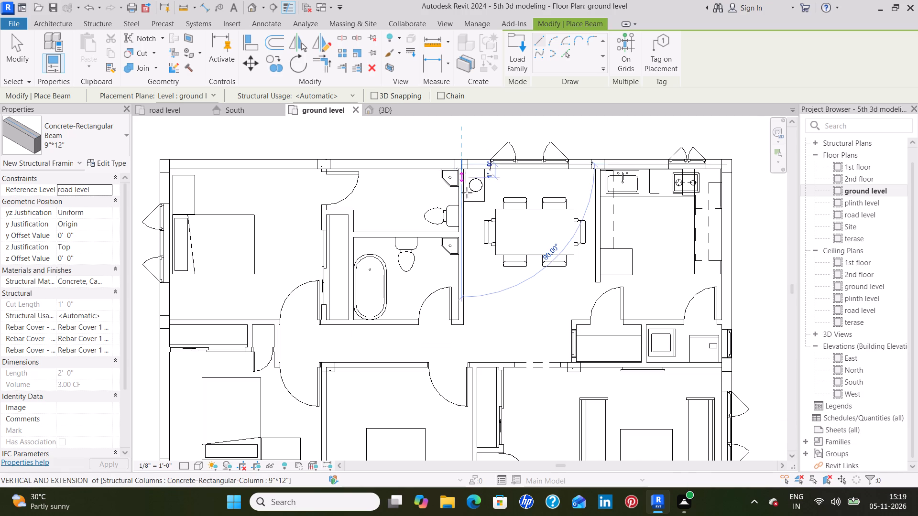
click(460, 323)
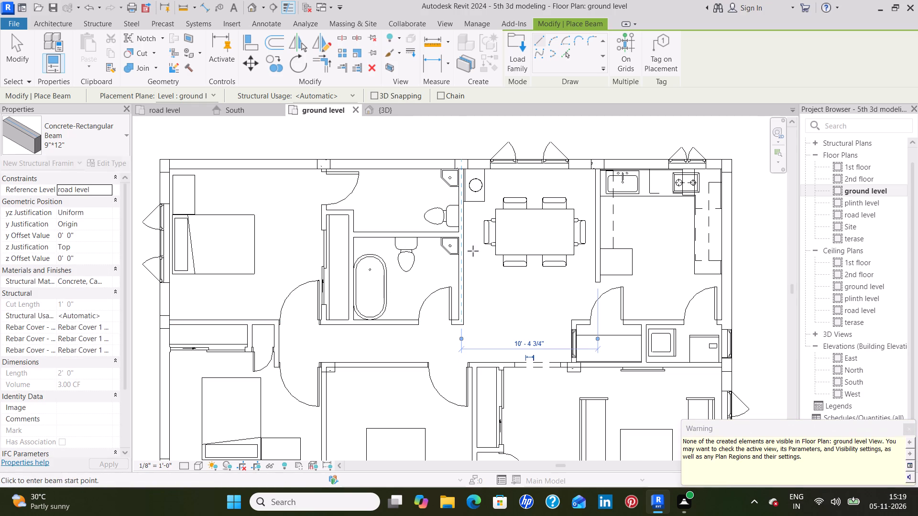
Draw a 9"*12" beam about 12'-0 1/2" long along the dining-kitchen partition, from the north wall to the kitchen's south wall line.
middle_drag(517, 273, 385, 312)
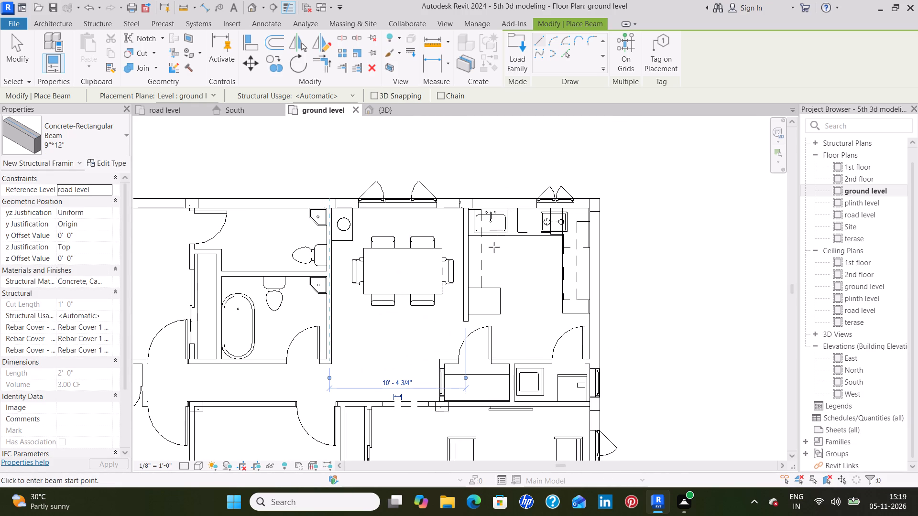
click(466, 204)
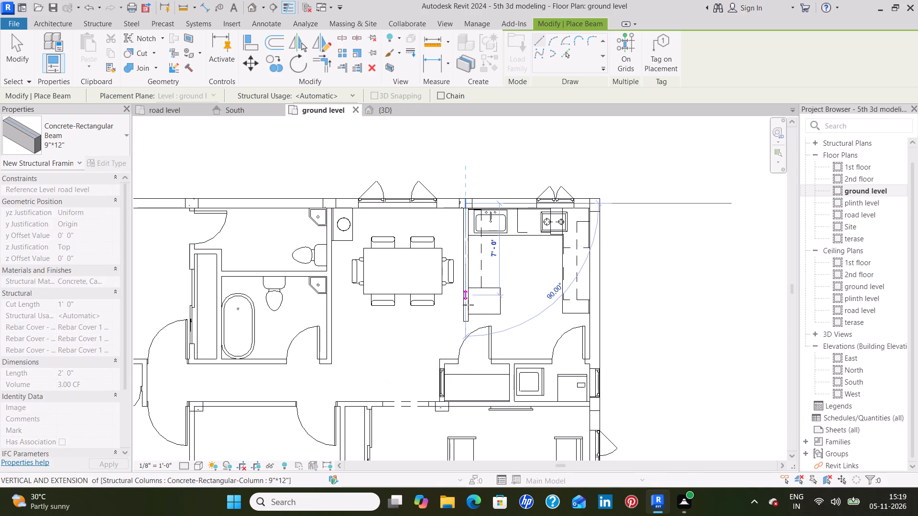
click(467, 362)
Draw a 9"*12" beam along the kitchen's south wall, from the storage closet's northwest corner to the east exterior wall.
middle_drag(547, 308, 472, 297)
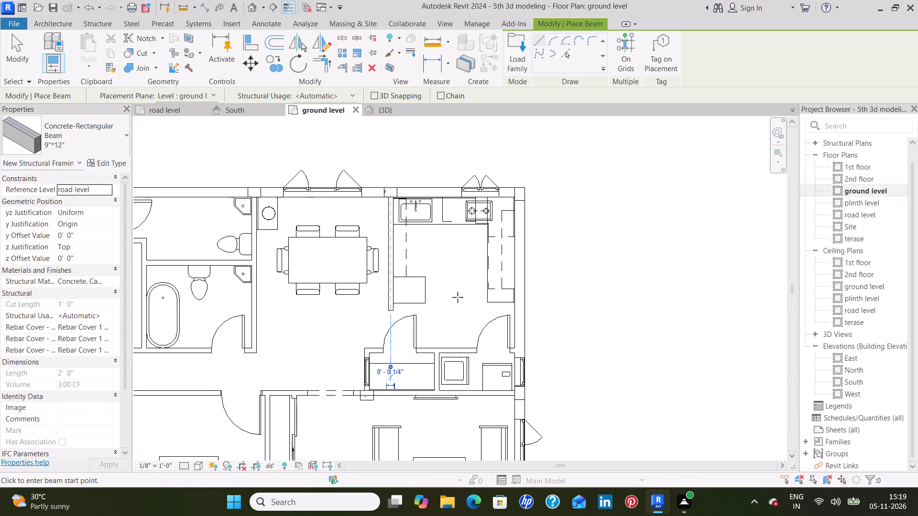
click(370, 348)
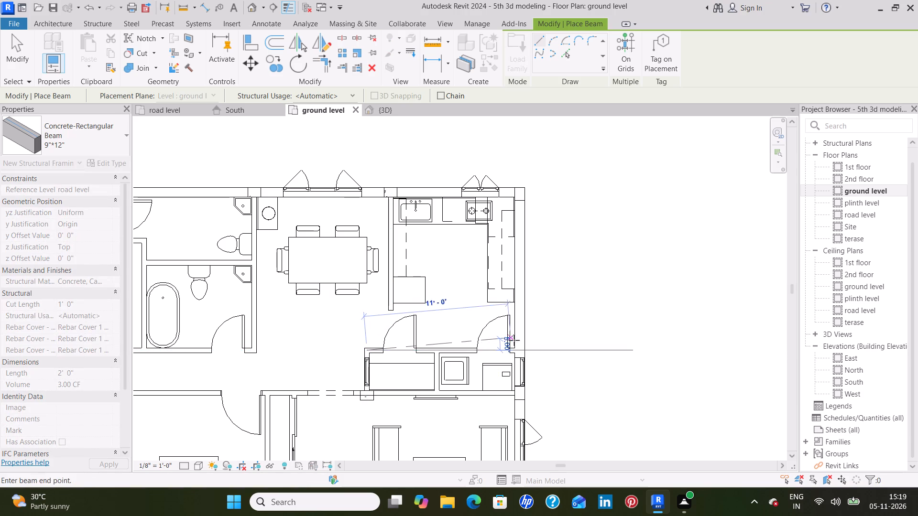
click(520, 354)
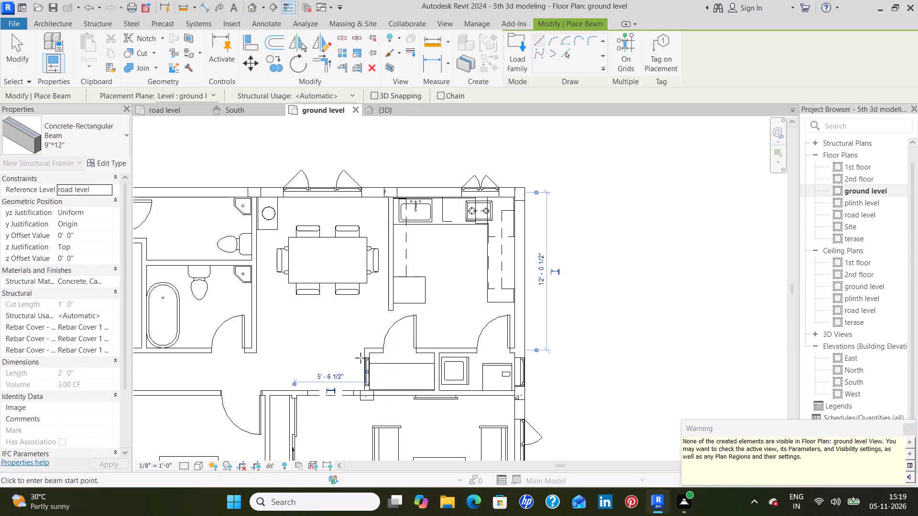
Draw two 9"*12" beams about 3'-5 1/2" long south from the kitchen's south wall, along the closet's west wall and the closet-laundry partition.
click(369, 350)
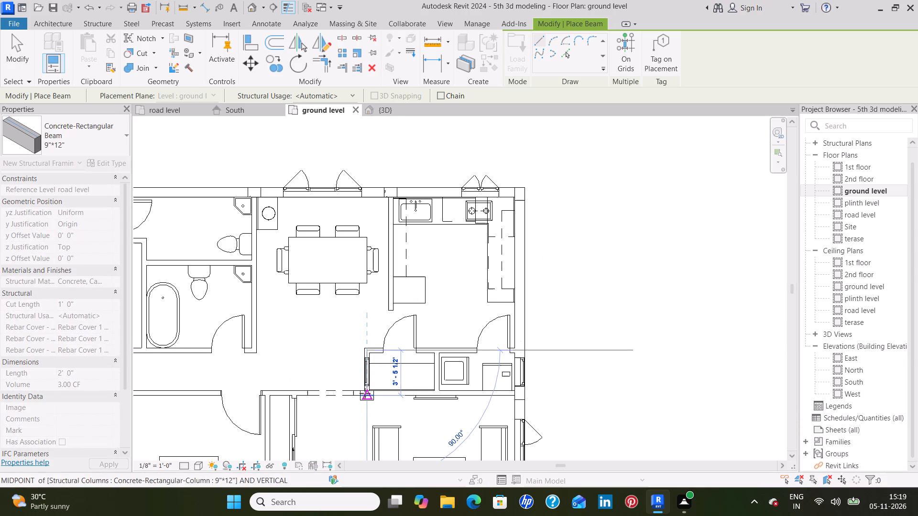
click(365, 393)
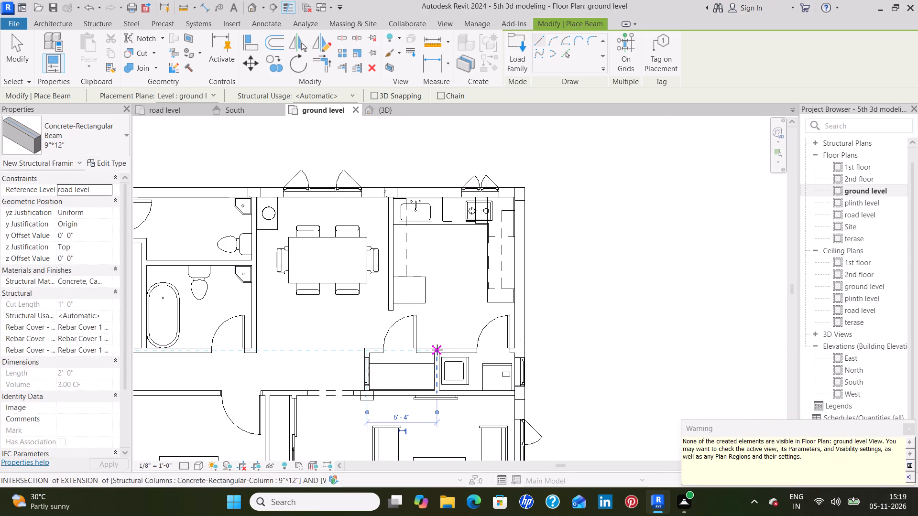
click(437, 350)
click(434, 391)
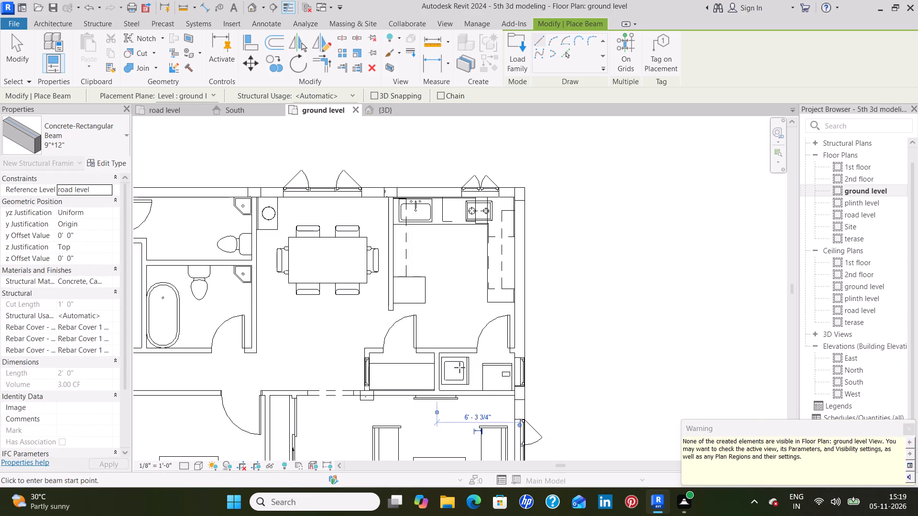
scroll(318, 377, down, 3)
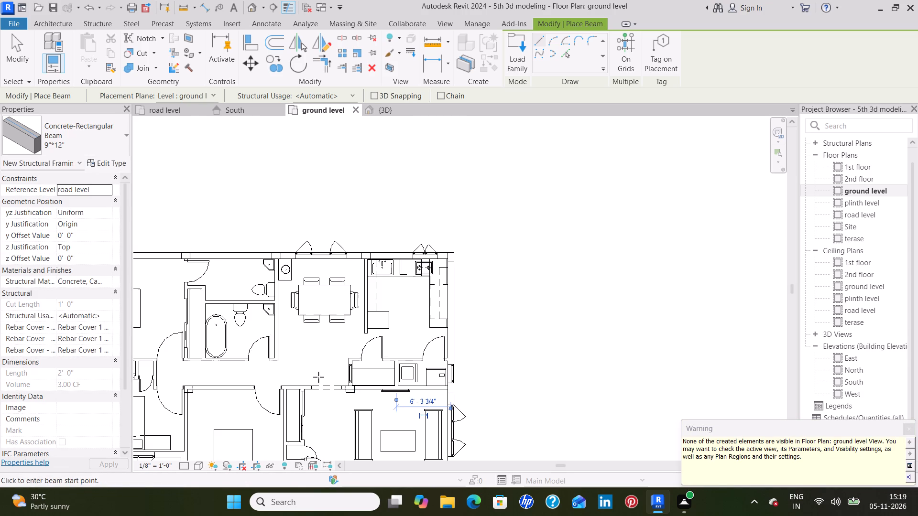
middle_drag(318, 377, 393, 261)
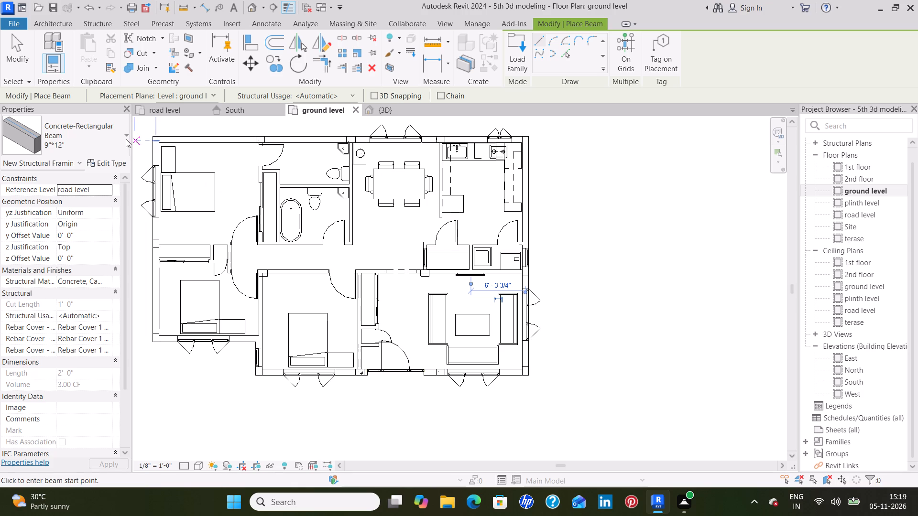
key(Escape)
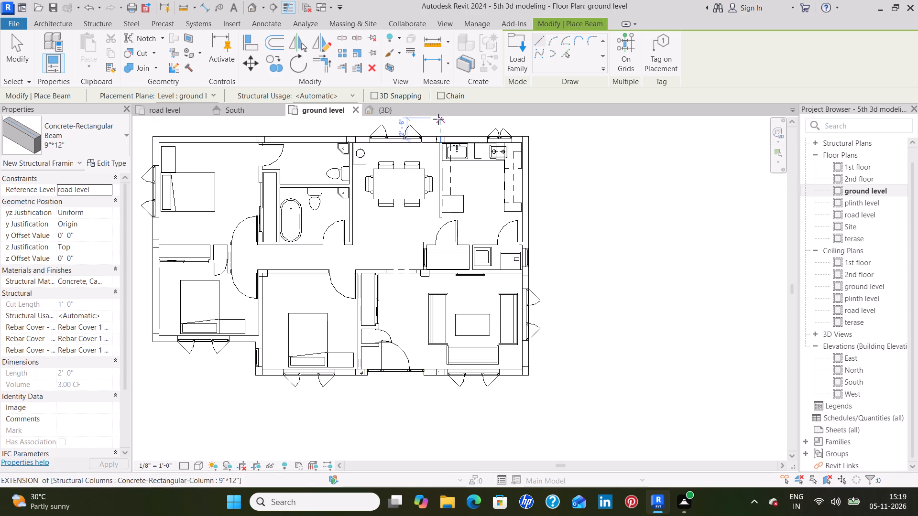
key(Escape)
In the 3D view, set the base level of all 9"*12" structural columns in the entire project to plinth level.
click(400, 111)
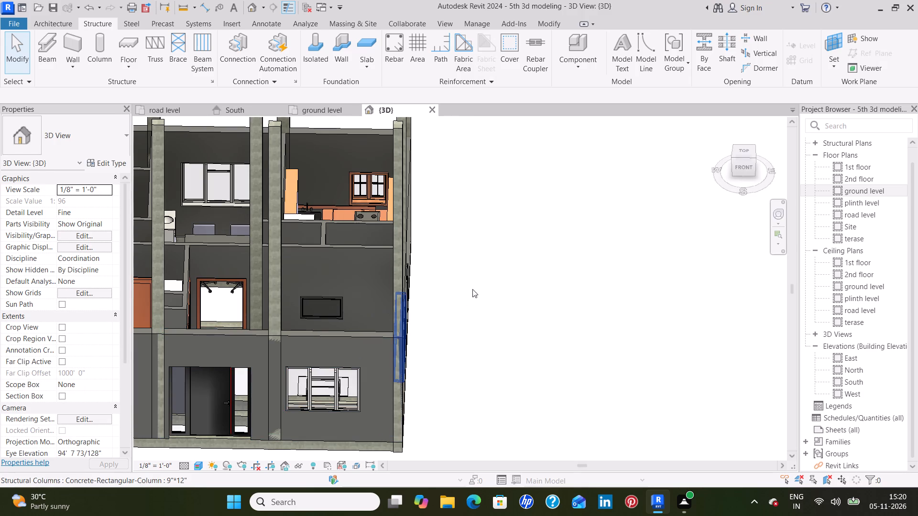
scroll(479, 282, down, 7)
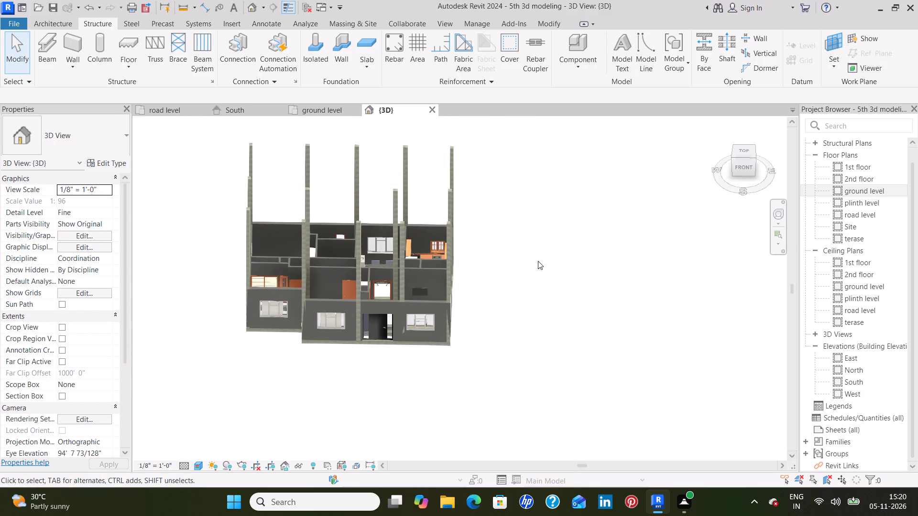
shift+middle_drag(525, 274, 525, 229)
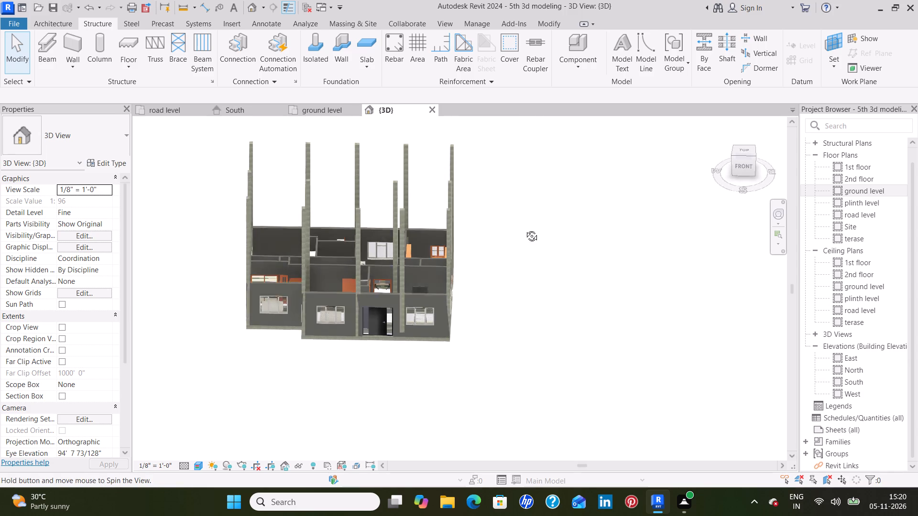
shift+middle_drag(525, 229, 525, 140)
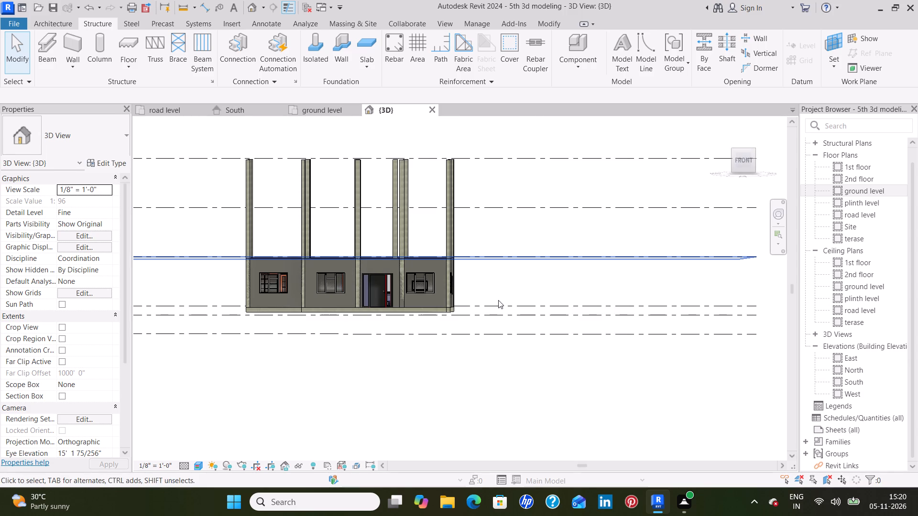
shift+middle_drag(496, 283, 514, 280)
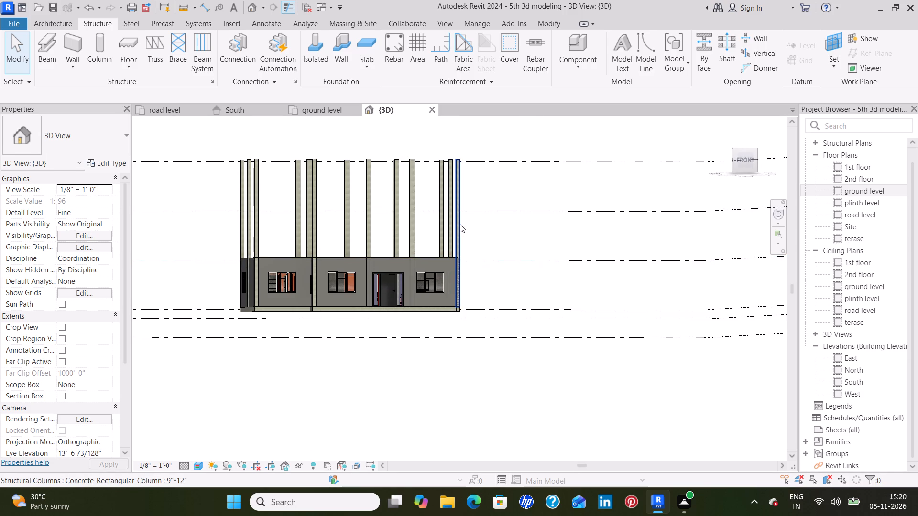
click(460, 224)
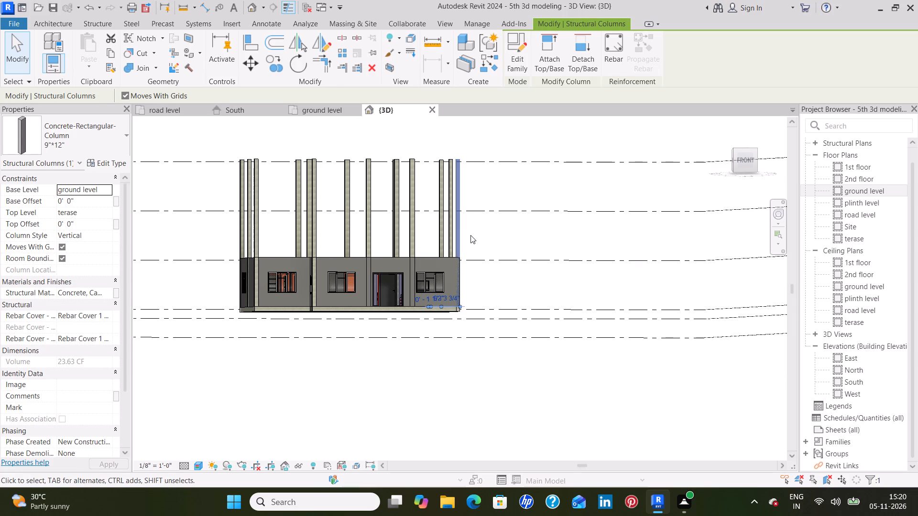
right_click(470, 235)
click(538, 288)
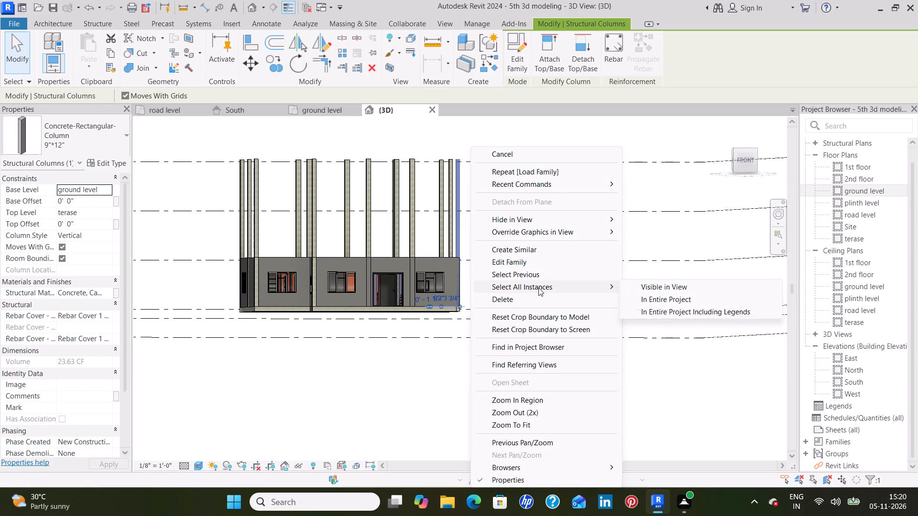
click(654, 296)
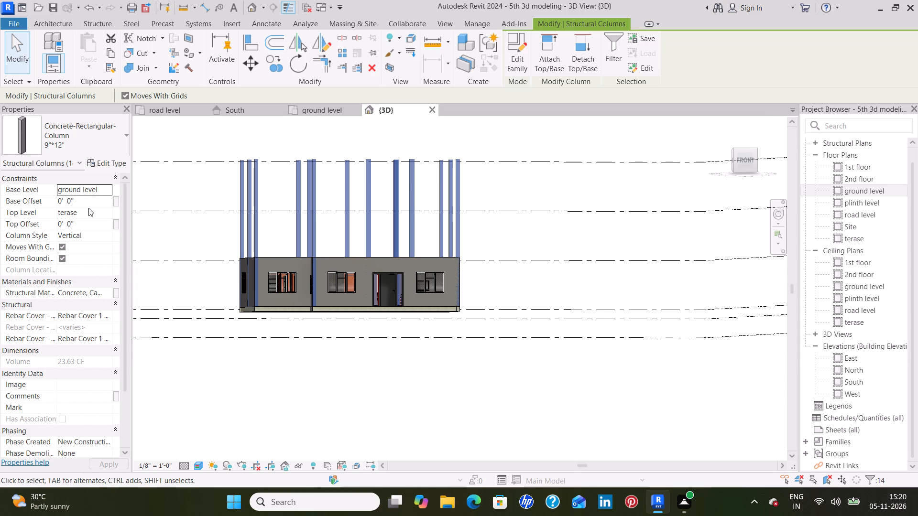
click(110, 190)
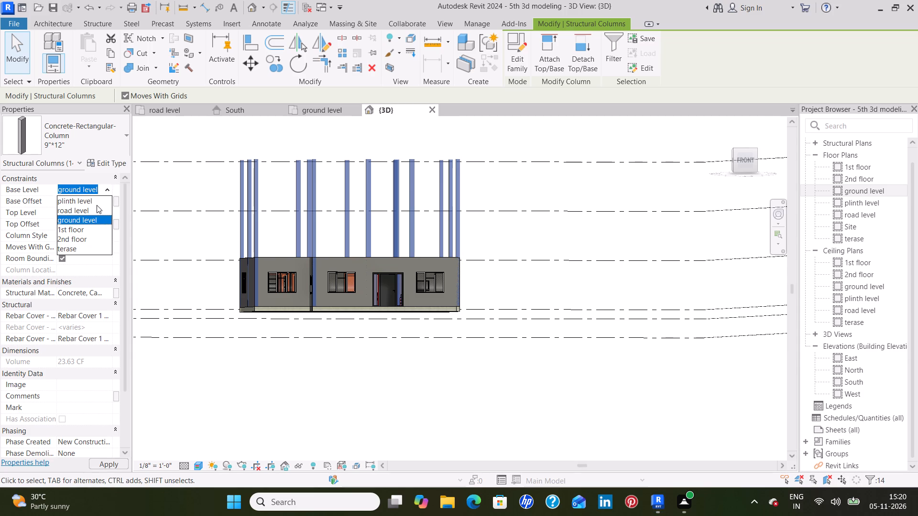
click(97, 199)
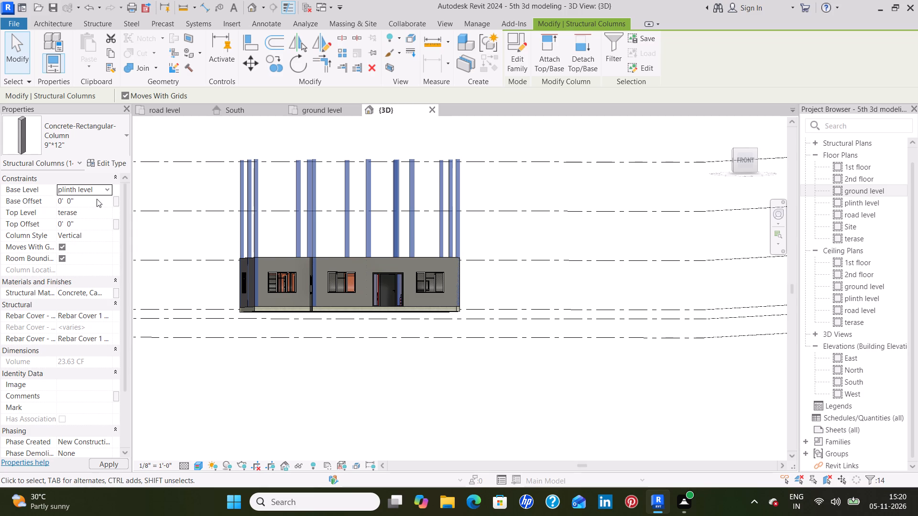
click(118, 467)
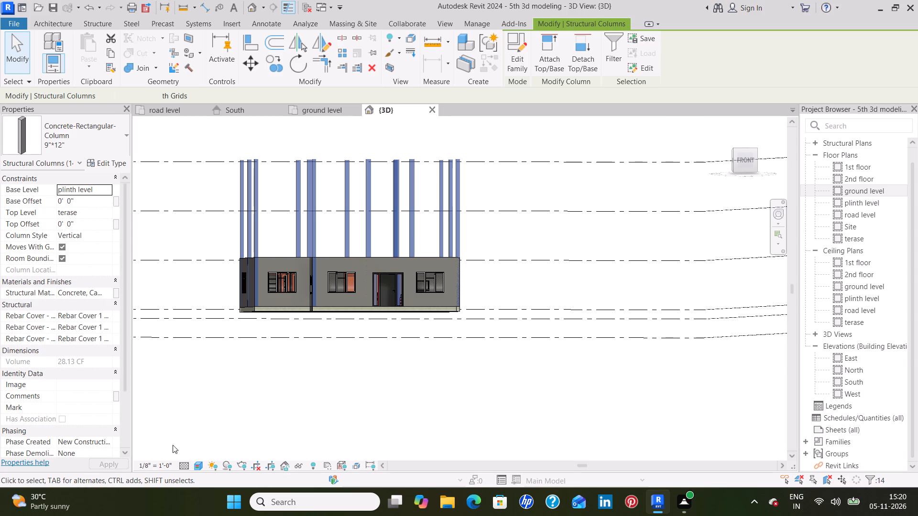
click(271, 414)
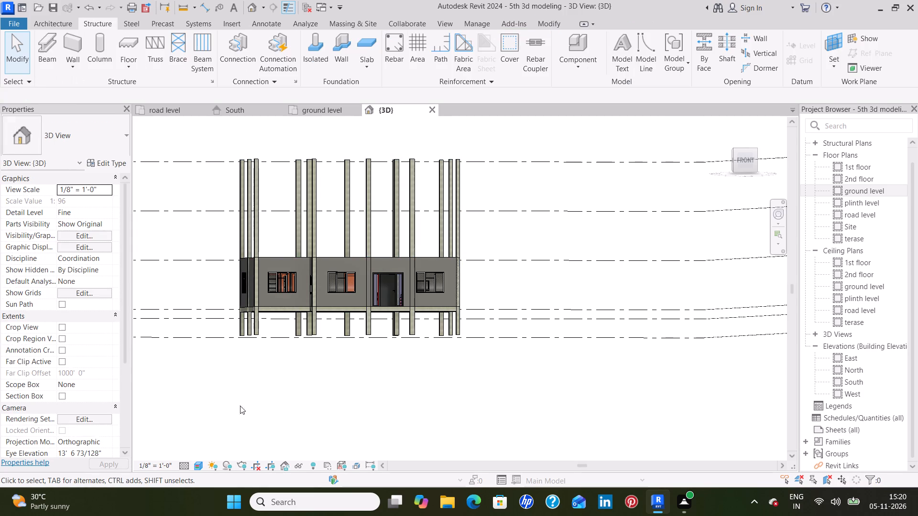
Copy all 9"*12" beams in the entire project and paste them aligned to the 1st floor, 2nd floor and terase levels.
click(285, 310)
right_click(285, 310)
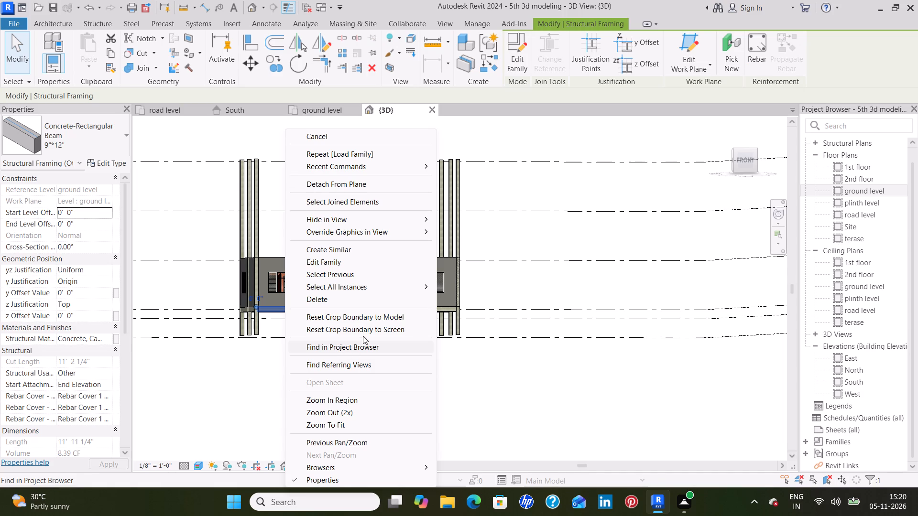
click(374, 288)
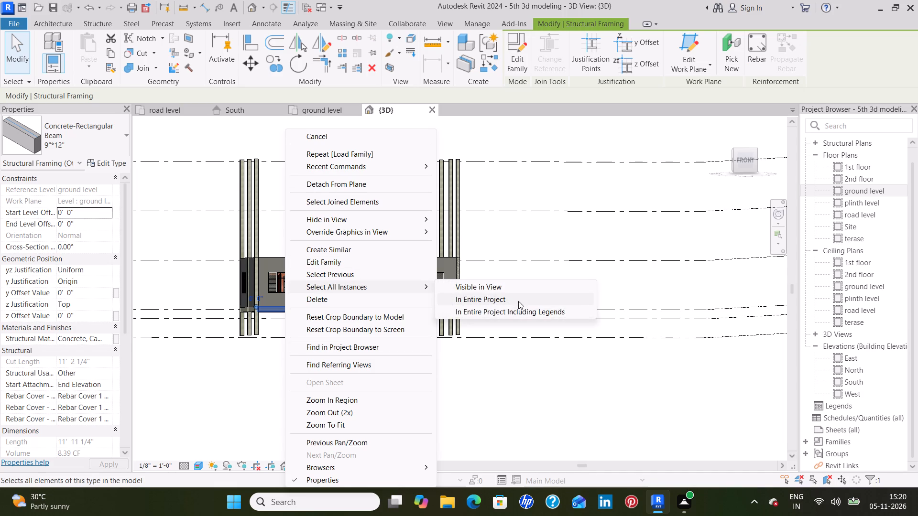
click(515, 300)
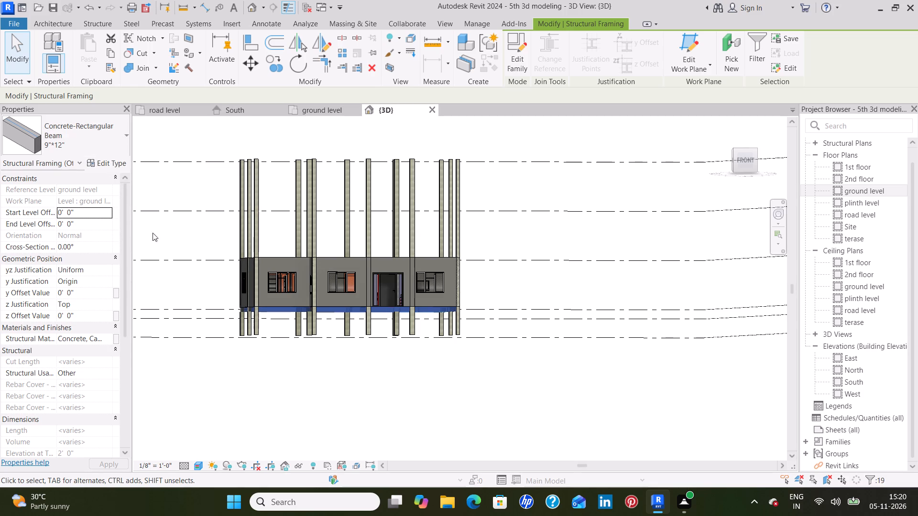
click(112, 54)
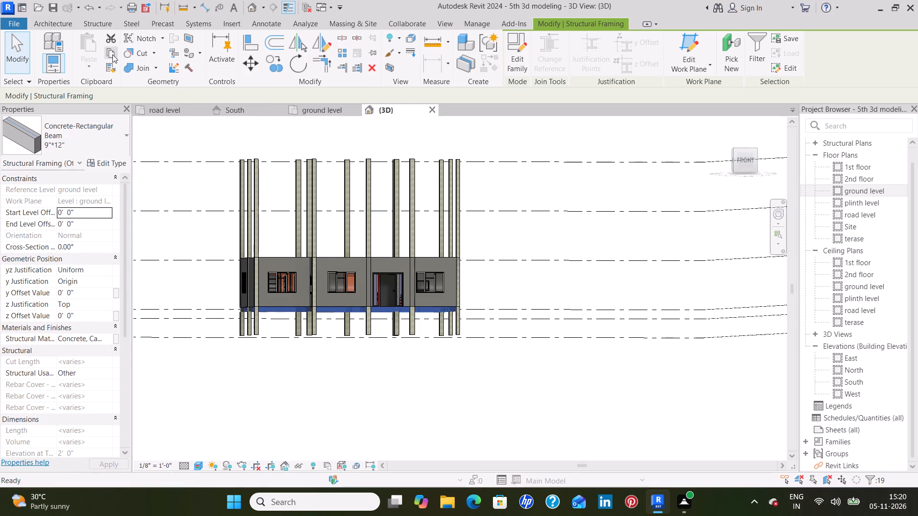
click(90, 63)
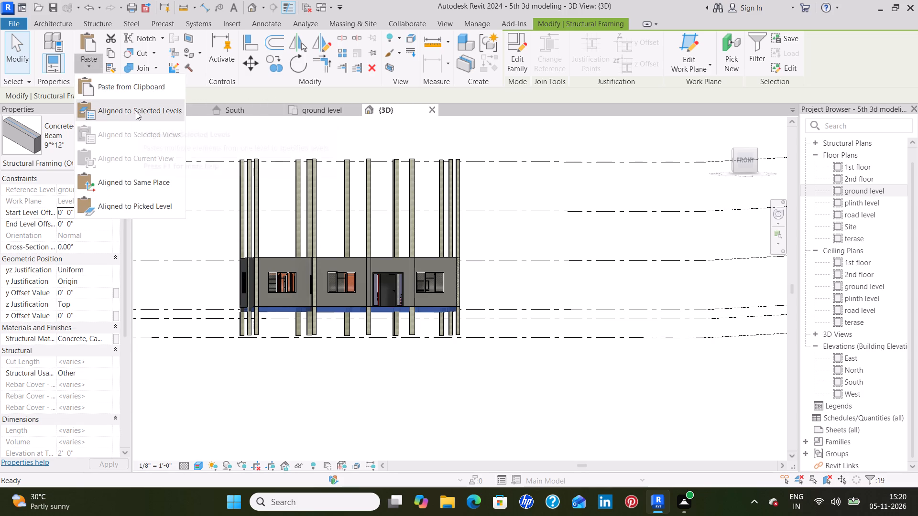
click(136, 111)
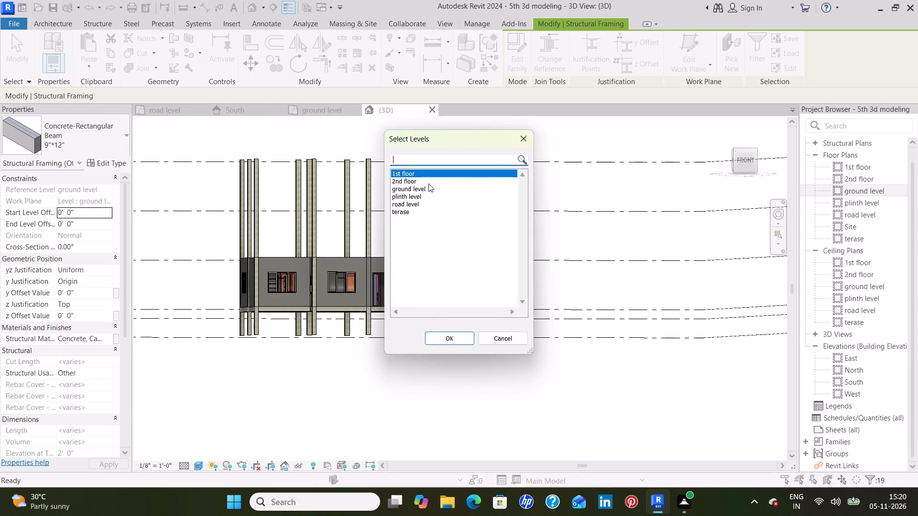
ctrl+click(409, 180)
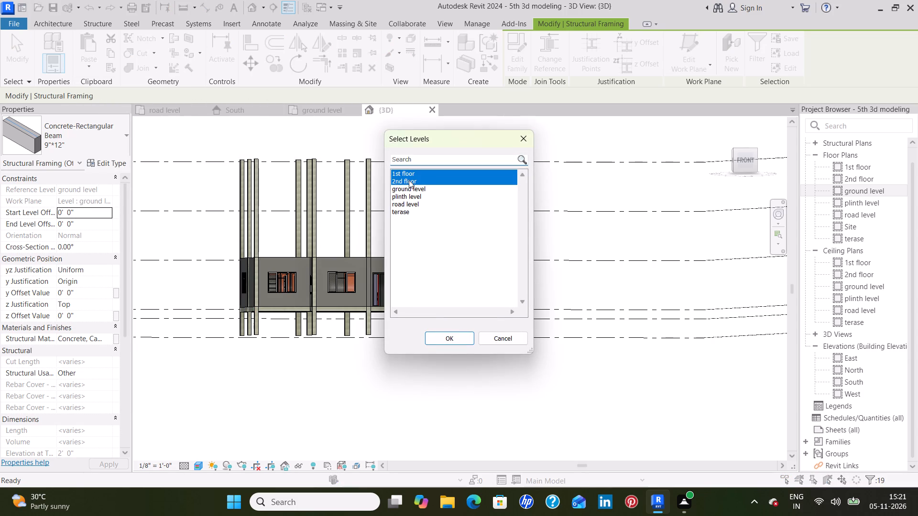
ctrl+click(408, 214)
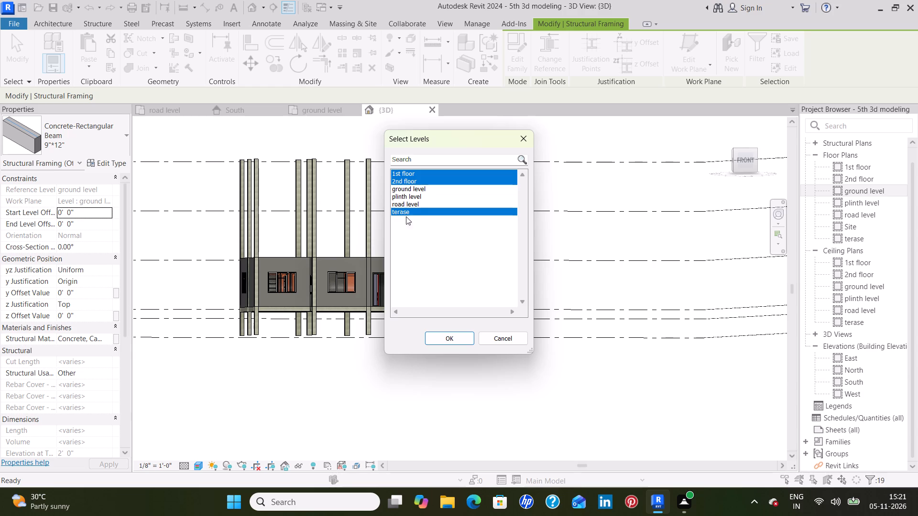
click(449, 341)
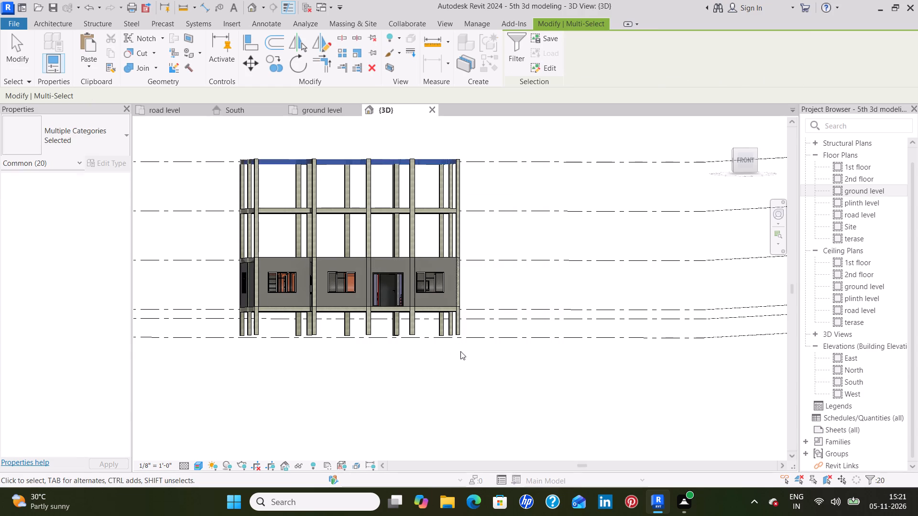
click(447, 352)
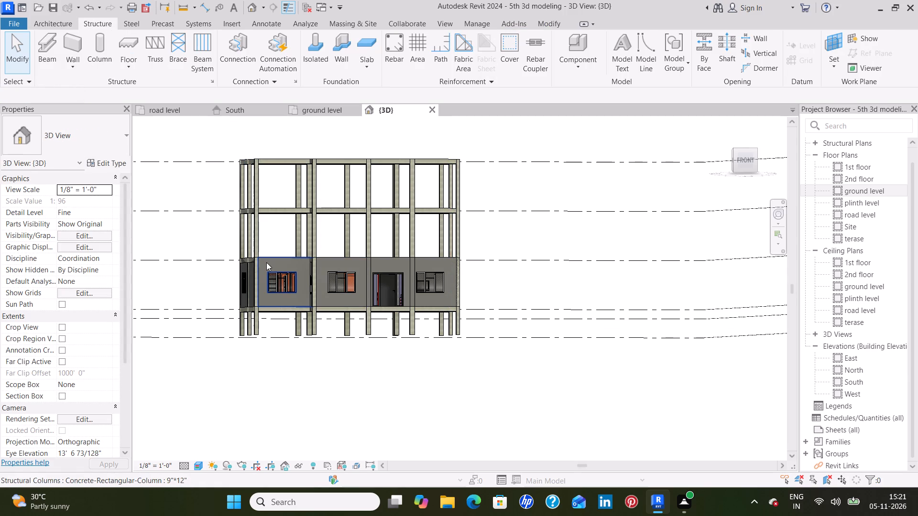
Make the southwest front wall, the short 4.5" interior wall and the long 4.5" wall behind it Unconnected at the top, 9'6" high.
shift+middle_drag(266, 262, 390, 271)
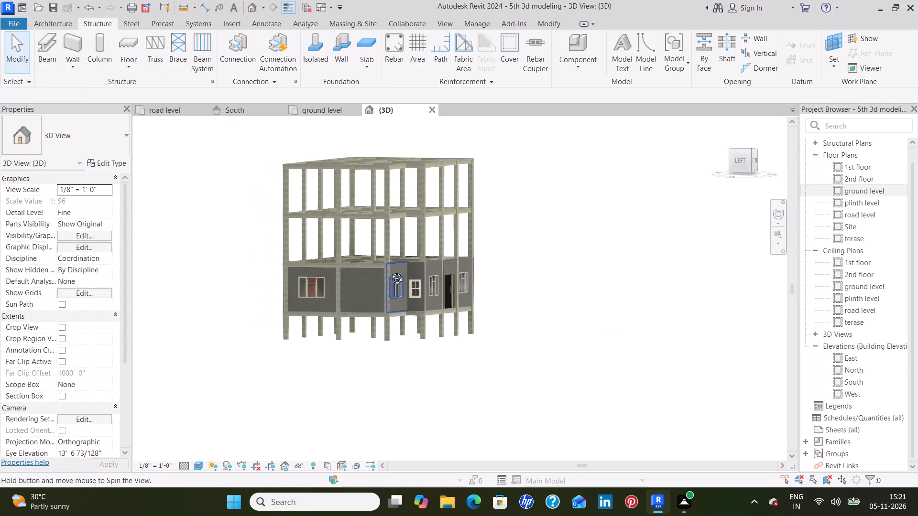
shift+middle_drag(390, 271, 279, 261)
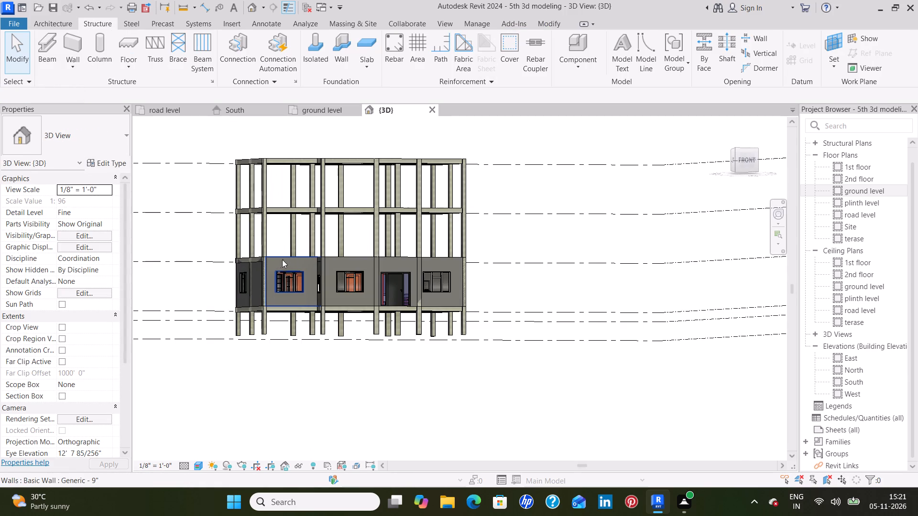
scroll(283, 258, up, 6)
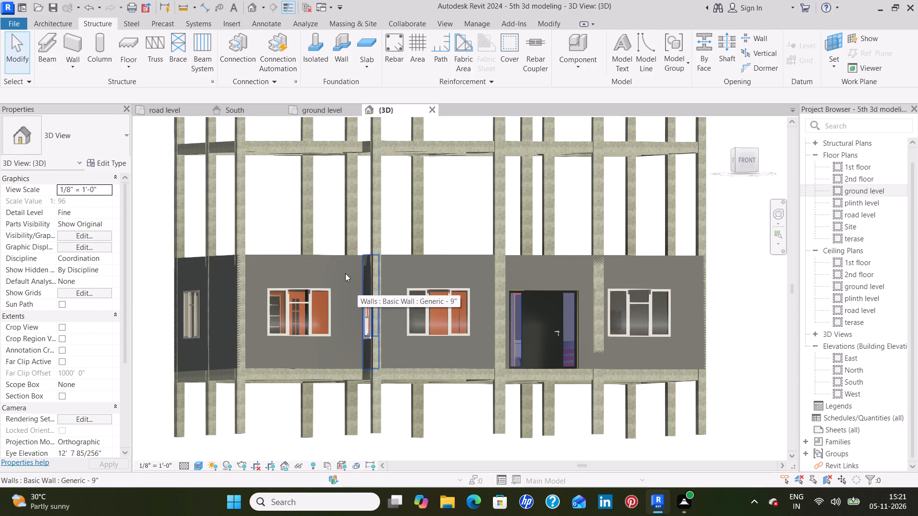
shift+middle_drag(345, 273, 336, 328)
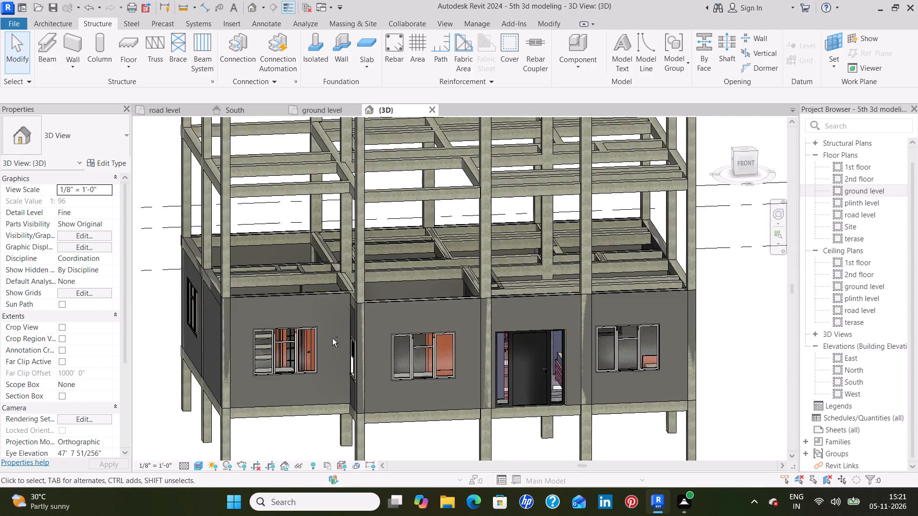
scroll(328, 341, up, 1)
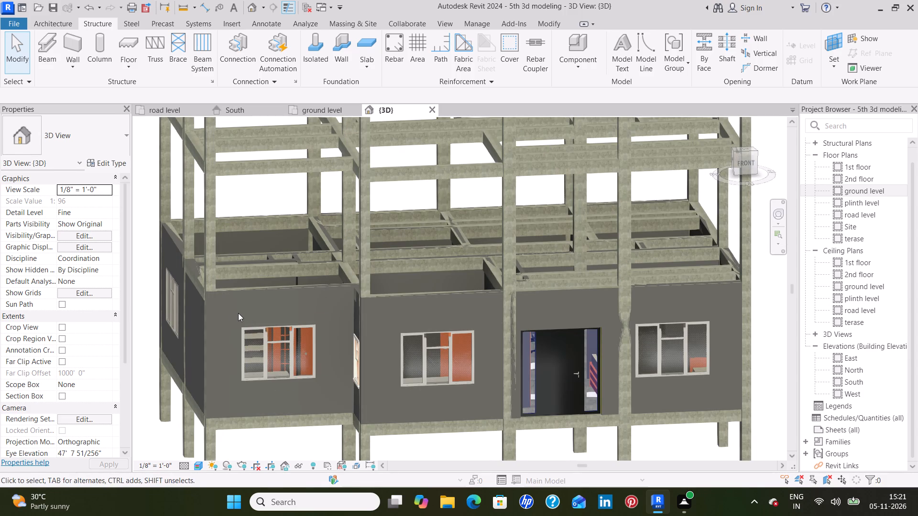
click(216, 332)
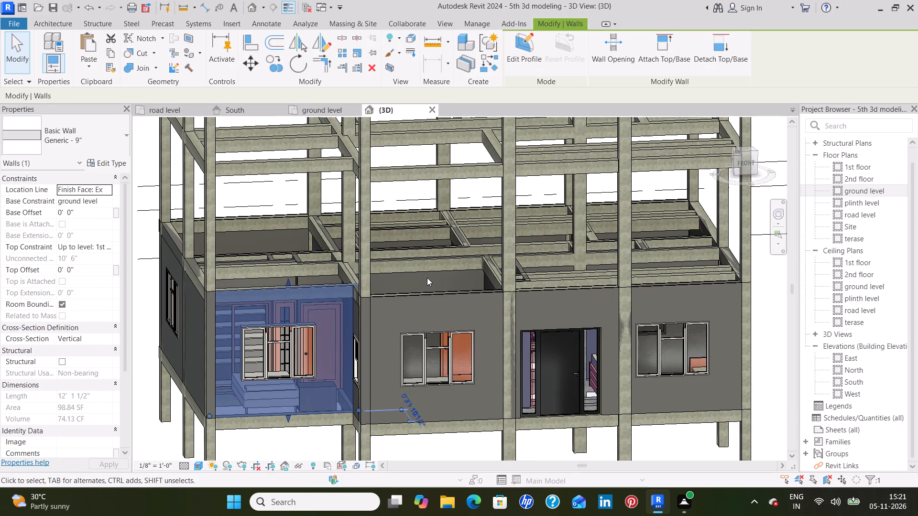
shift+middle_drag(427, 278, 413, 344)
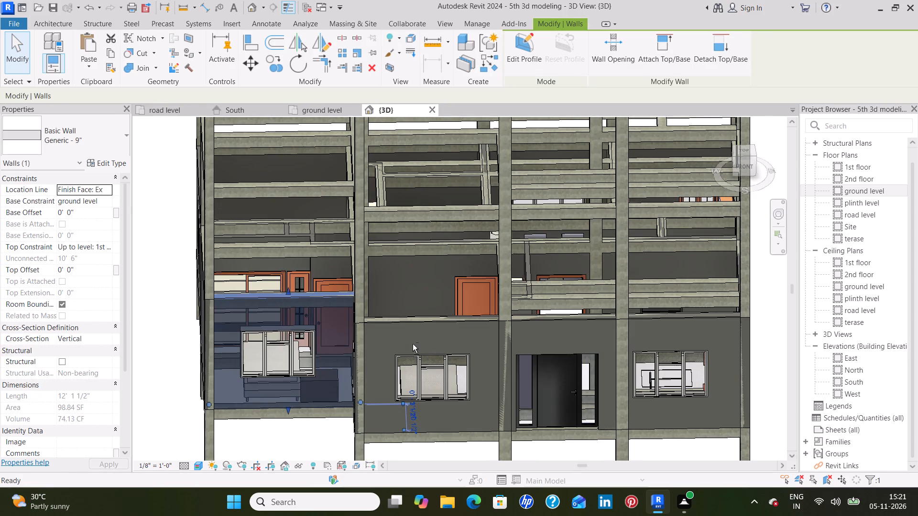
click(312, 233)
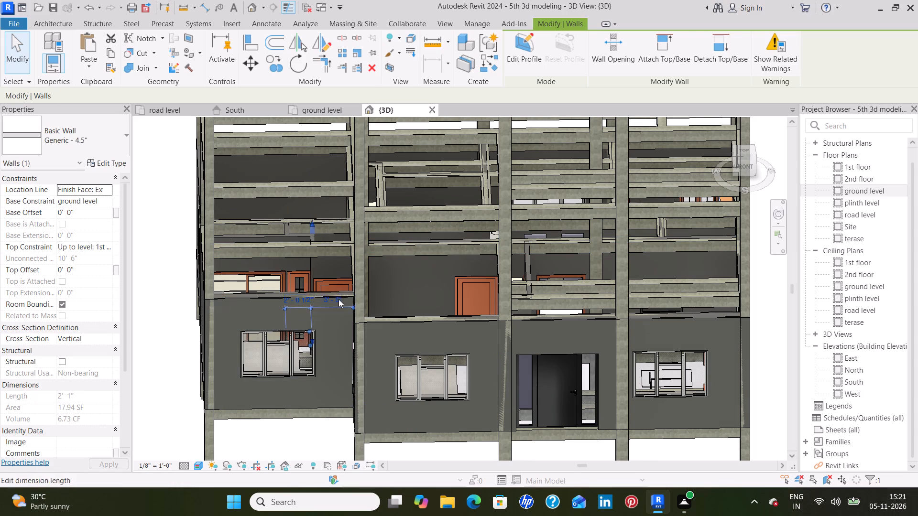
ctrl+click(260, 303)
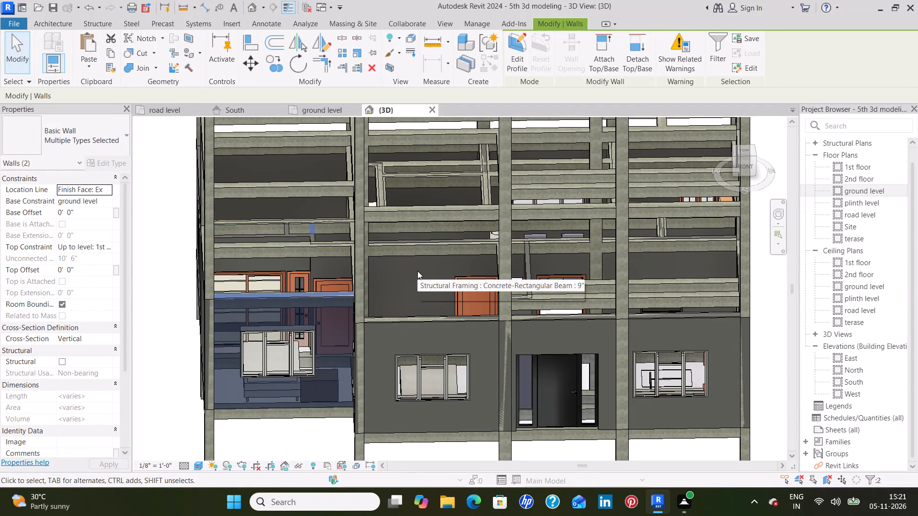
ctrl+middle_drag(417, 271, 420, 255)
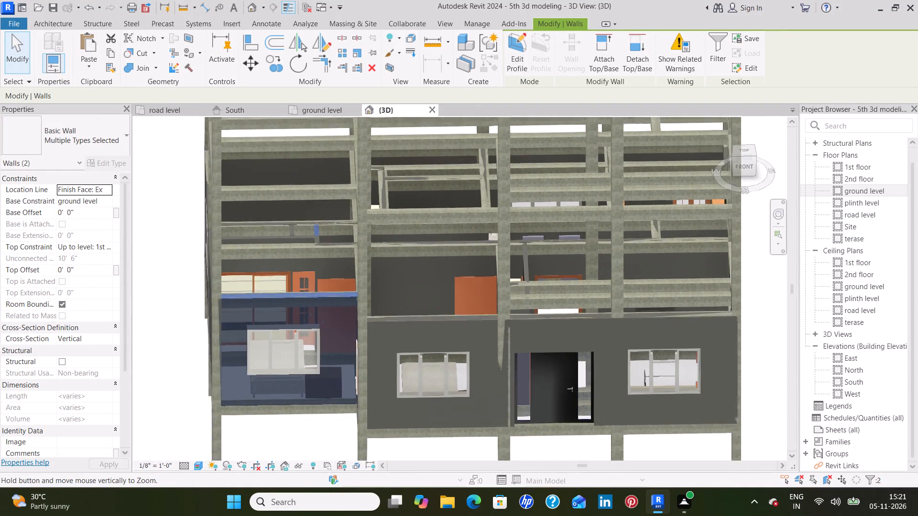
ctrl+middle_drag(420, 255, 421, 249)
shift+middle_drag(421, 249, 427, 339)
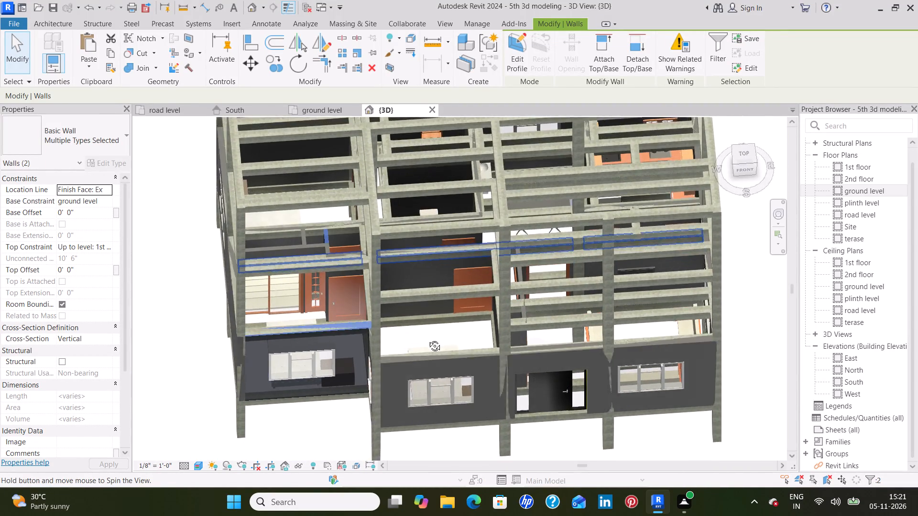
shift+middle_drag(427, 339, 427, 314)
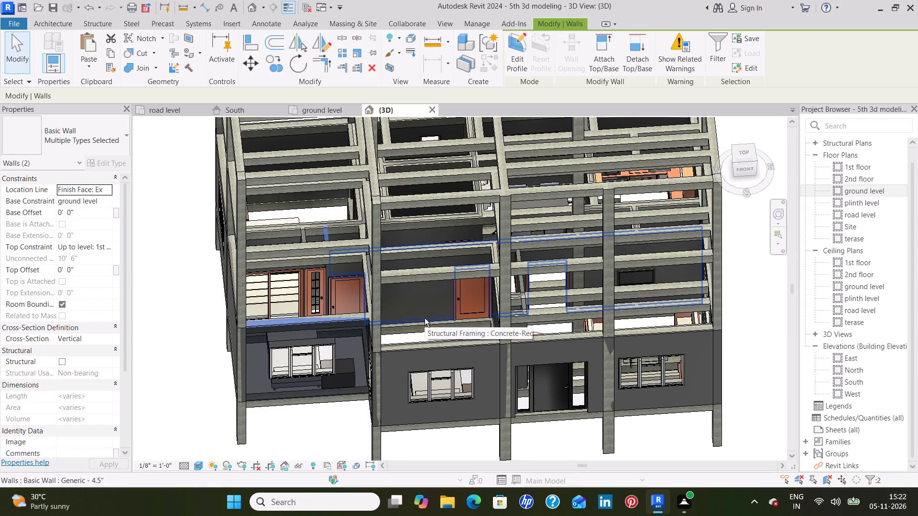
ctrl+click(425, 319)
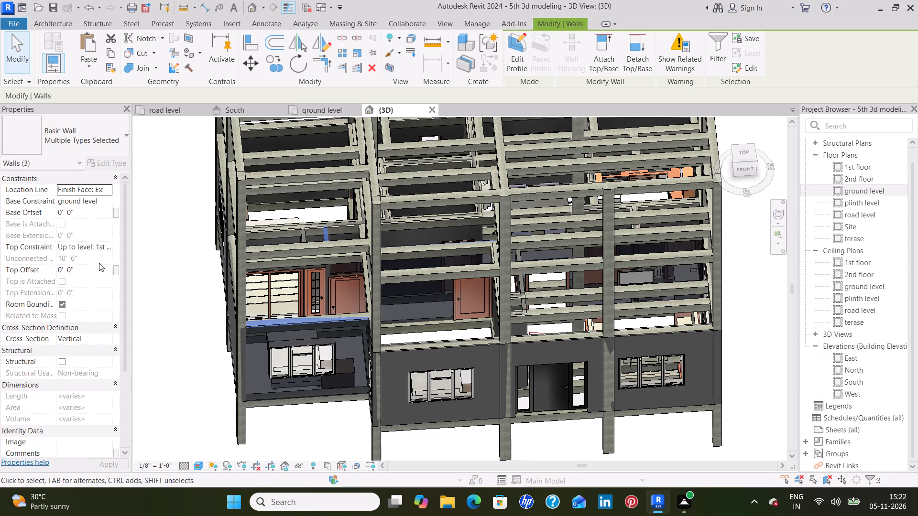
click(99, 263)
click(99, 258)
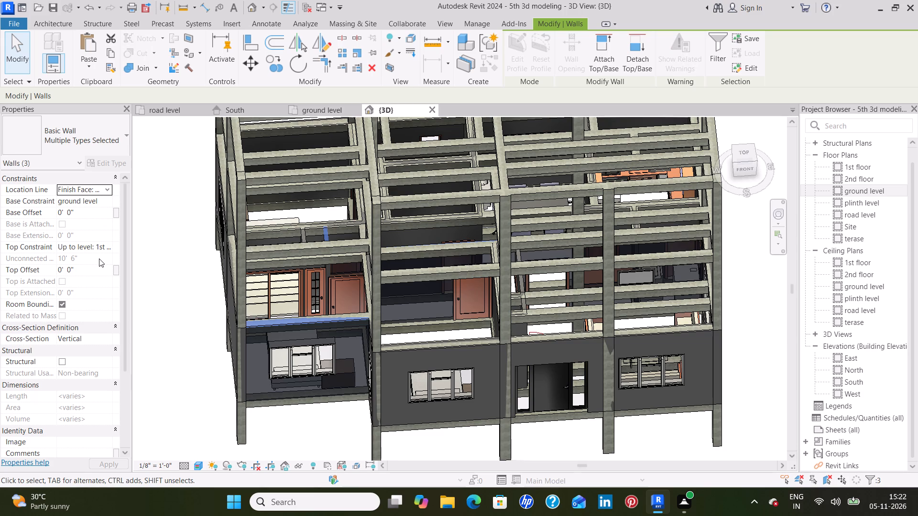
click(108, 248)
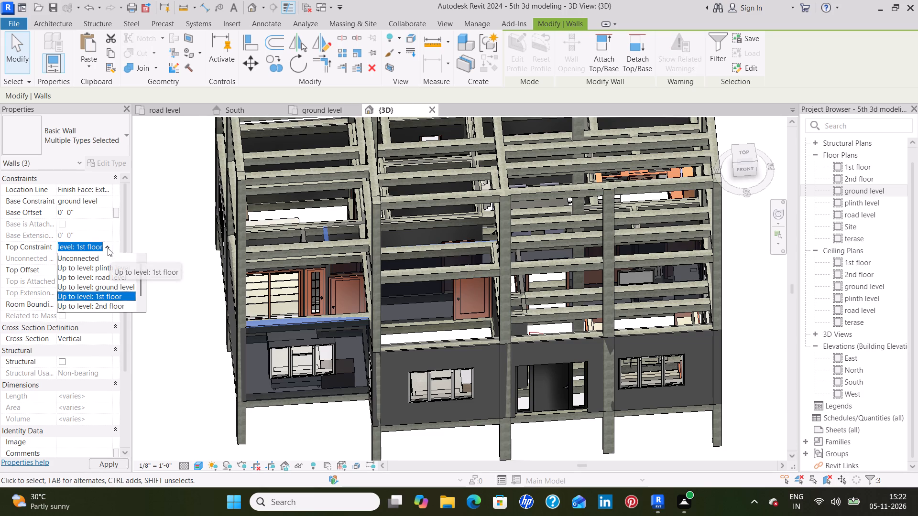
click(105, 259)
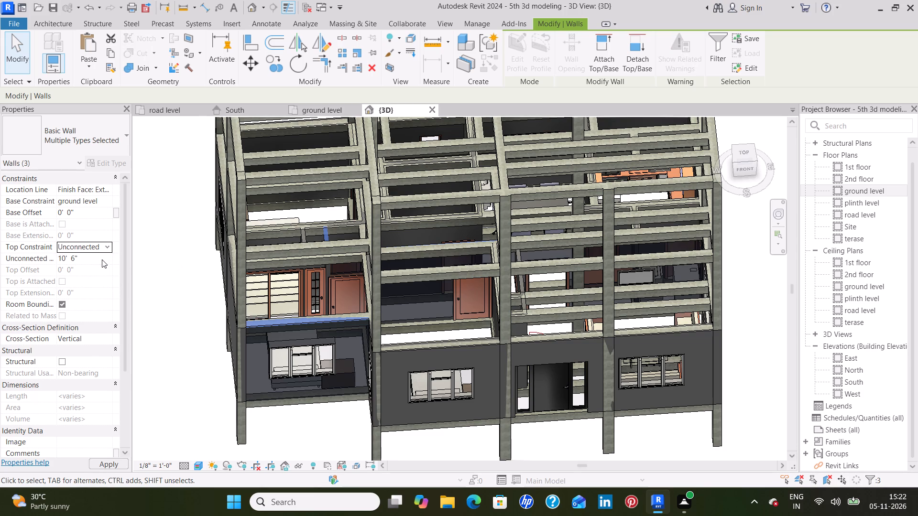
click(102, 259)
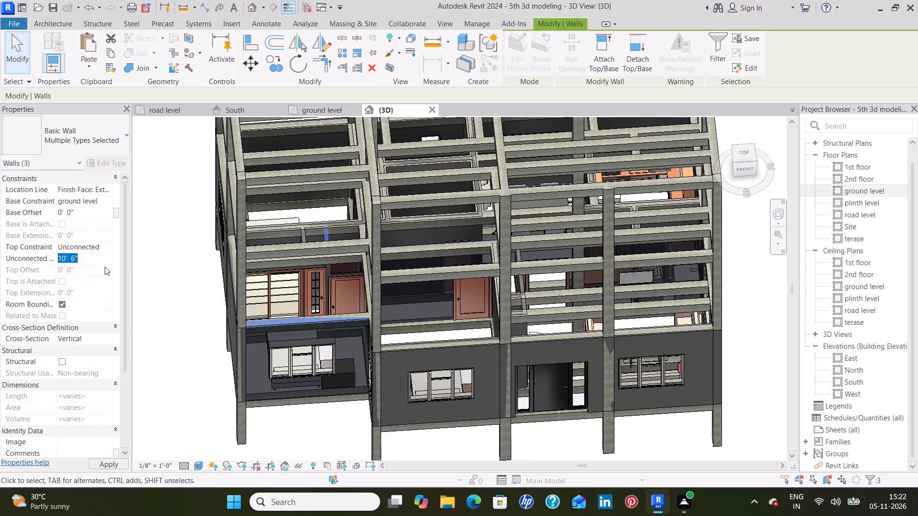
key(BackSpace)
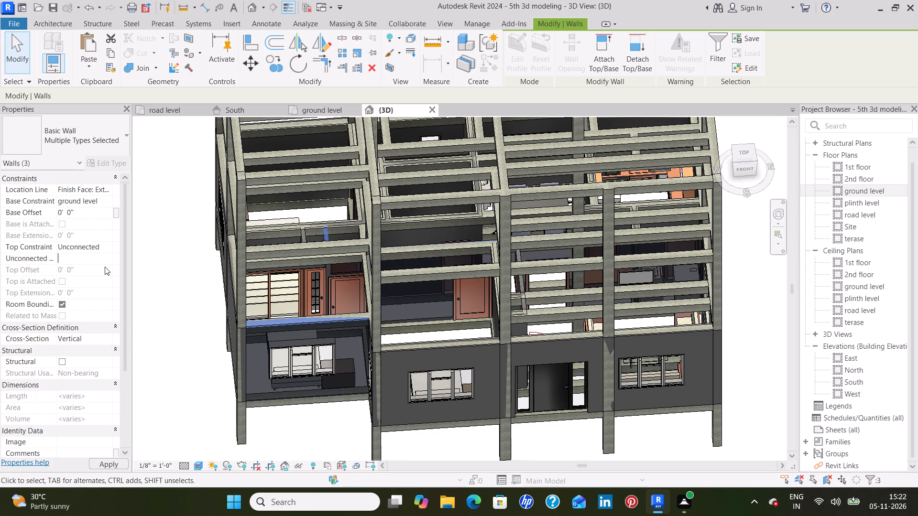
text(9')
key(6)
key(shift+quotedbl)
key(Return)
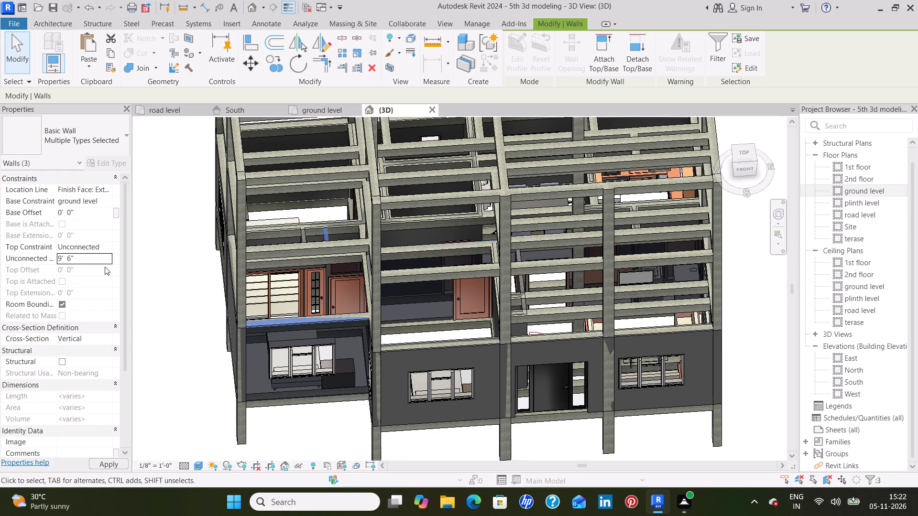
click(97, 463)
click(176, 359)
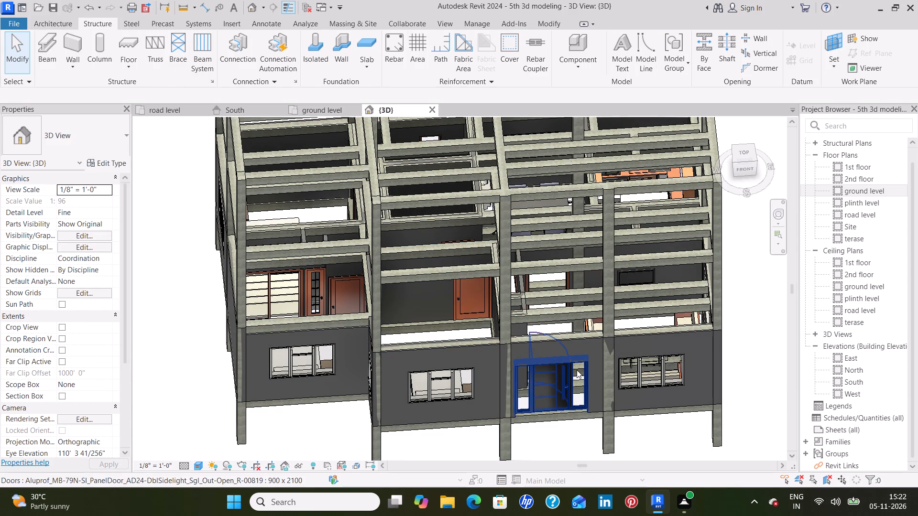
Select all instances of the Generic - 9" wall type and set their top constraint to Unconnected with a height of 9'6".
shift+middle_drag(570, 375, 534, 283)
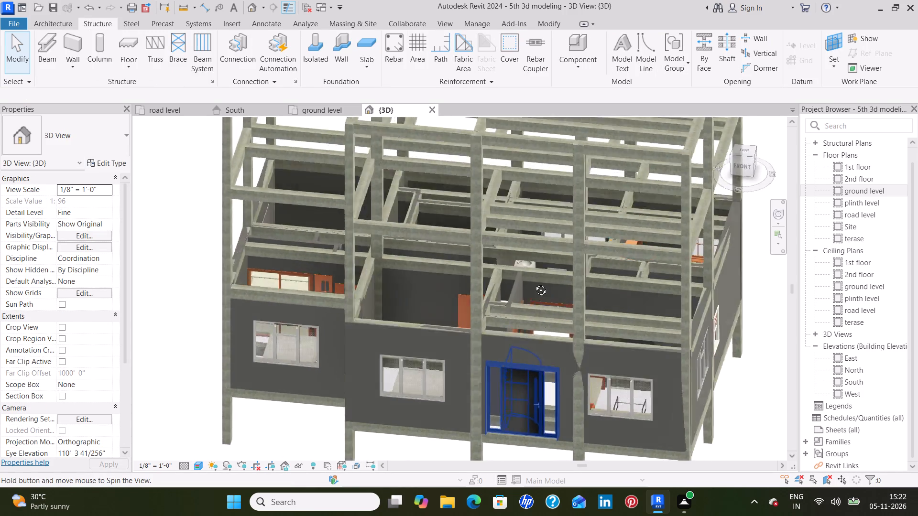
shift+middle_drag(534, 283, 590, 226)
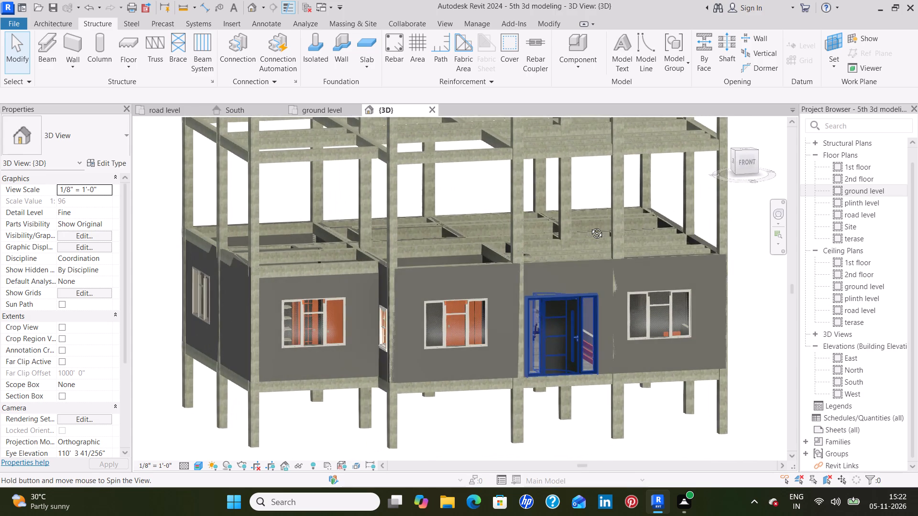
shift+middle_drag(590, 226, 589, 228)
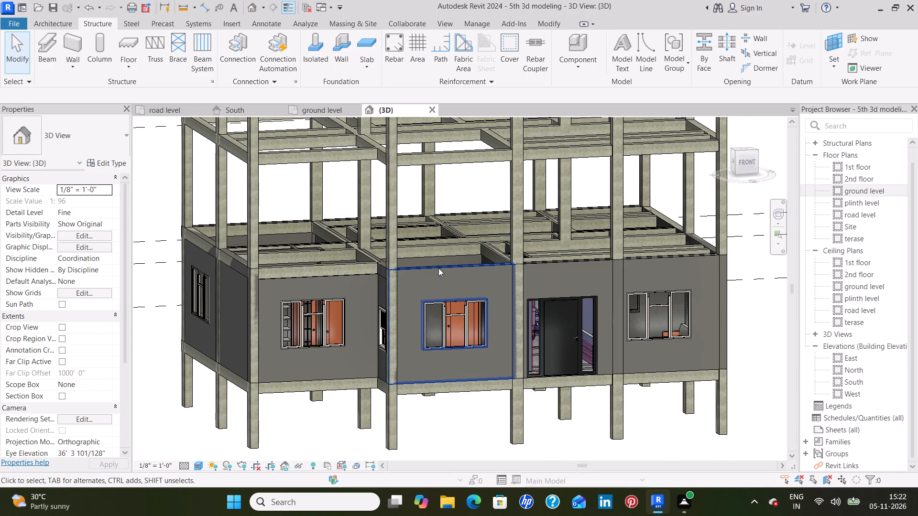
click(438, 268)
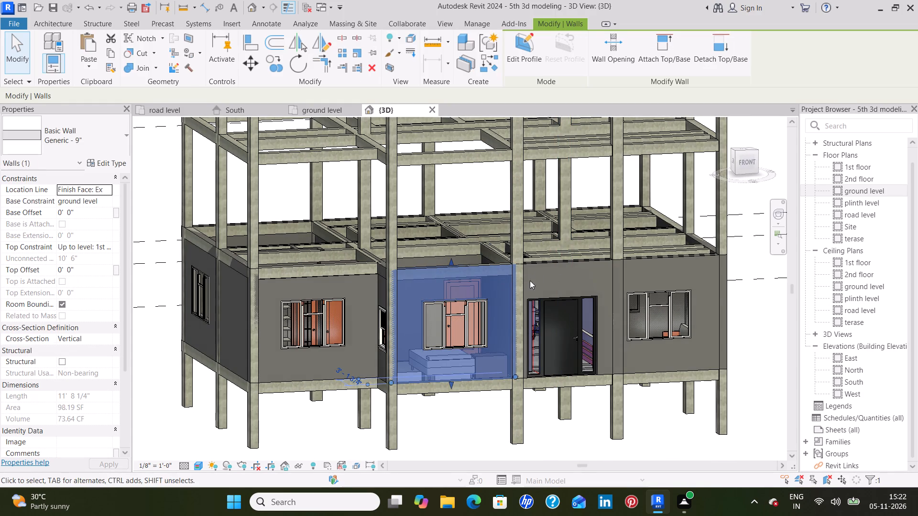
right_click(448, 426)
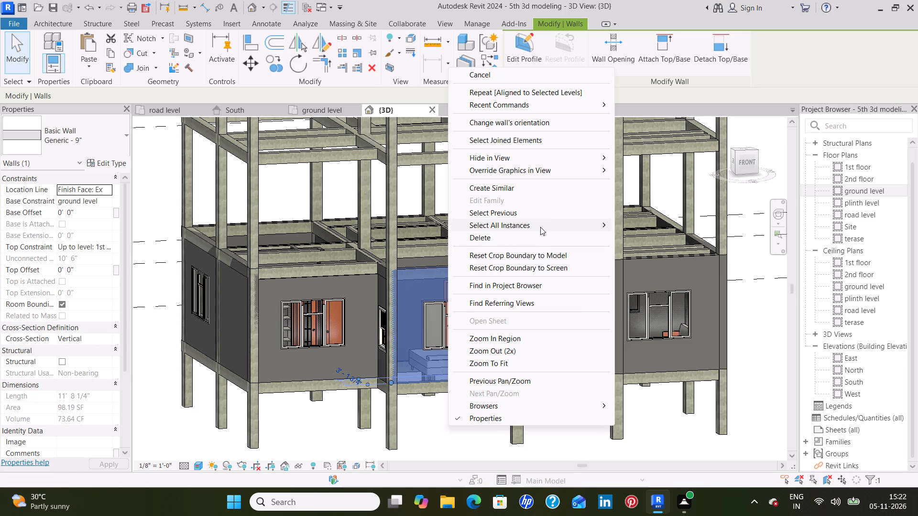
click(540, 227)
click(640, 238)
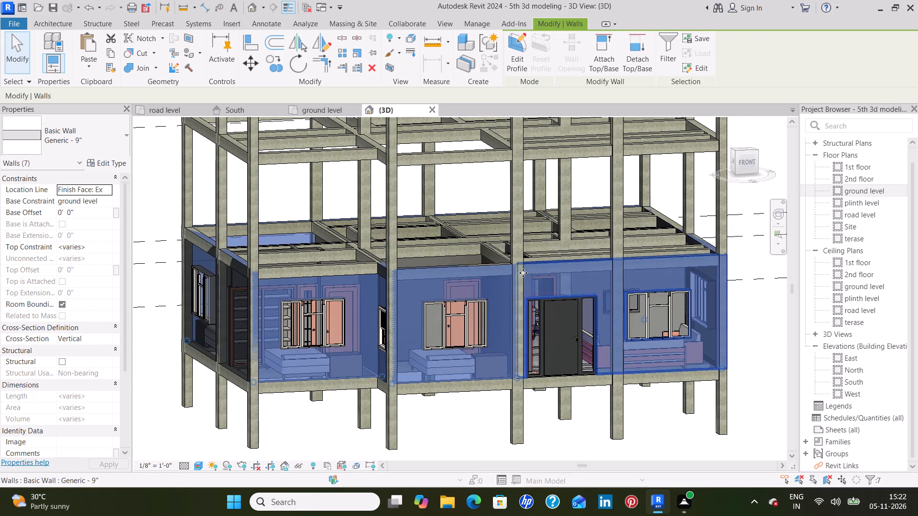
click(98, 246)
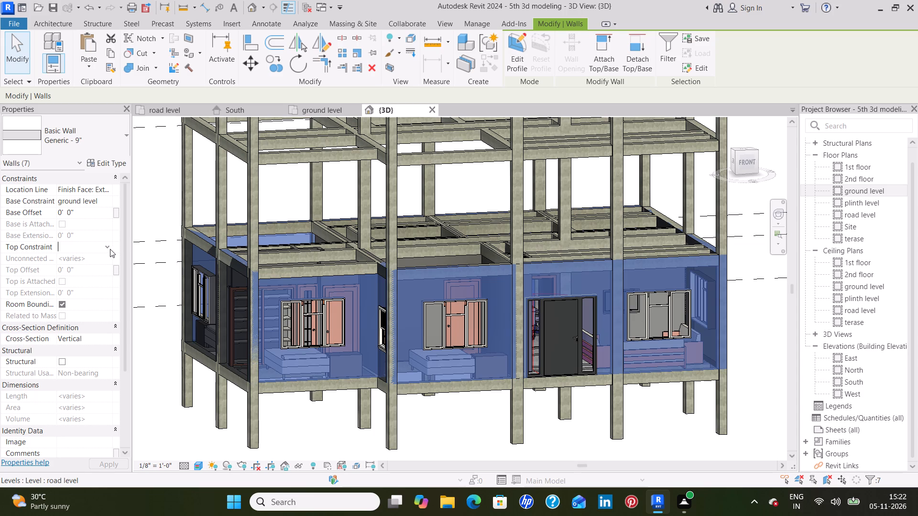
click(108, 249)
click(106, 257)
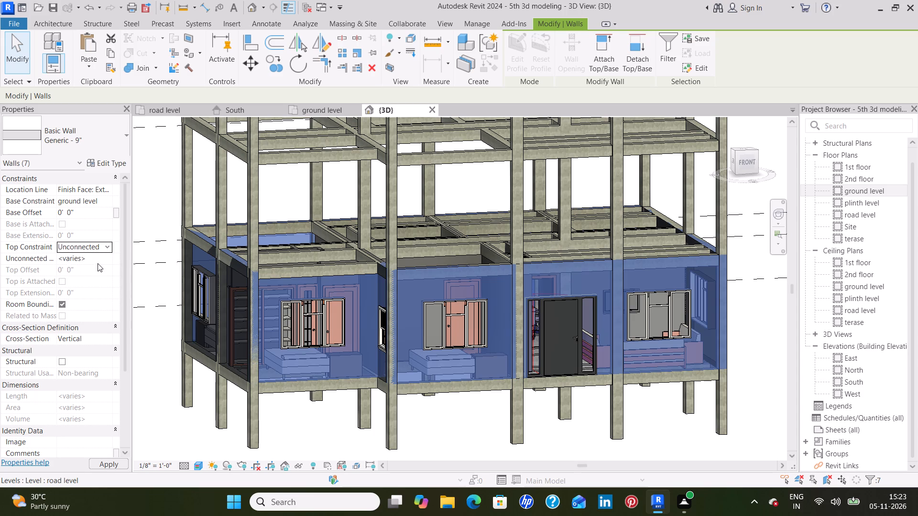
click(98, 258)
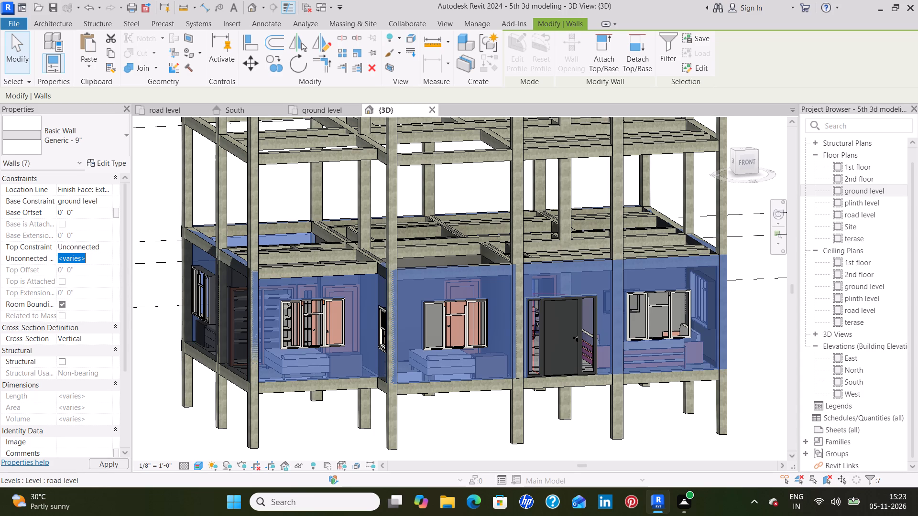
key(BackSpace)
text(9'6")
key(Return)
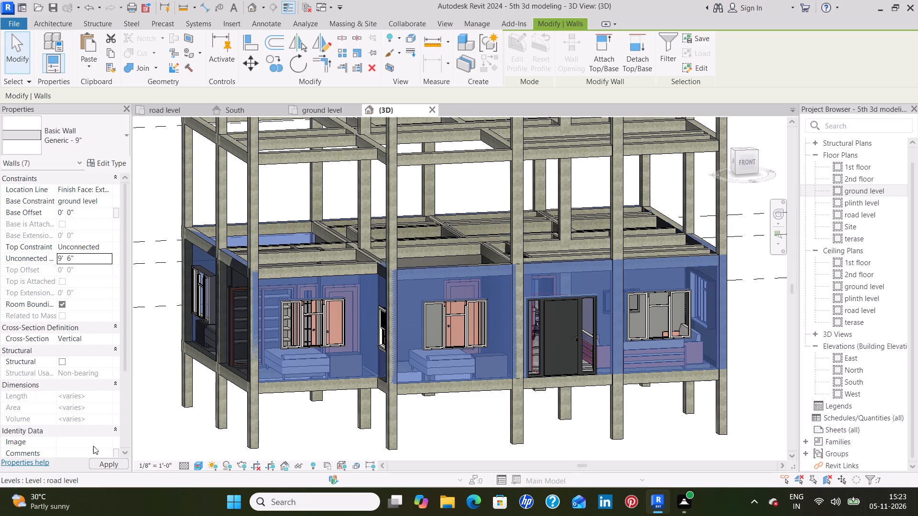
click(103, 464)
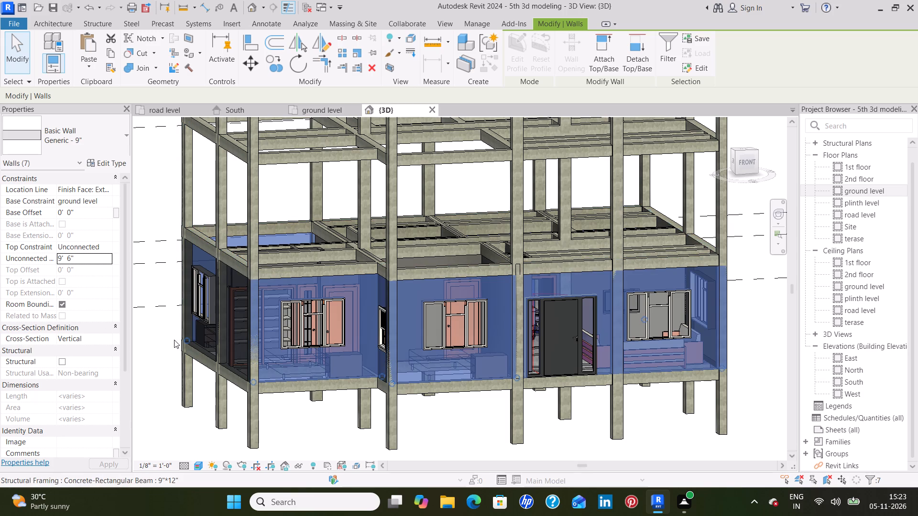
click(153, 335)
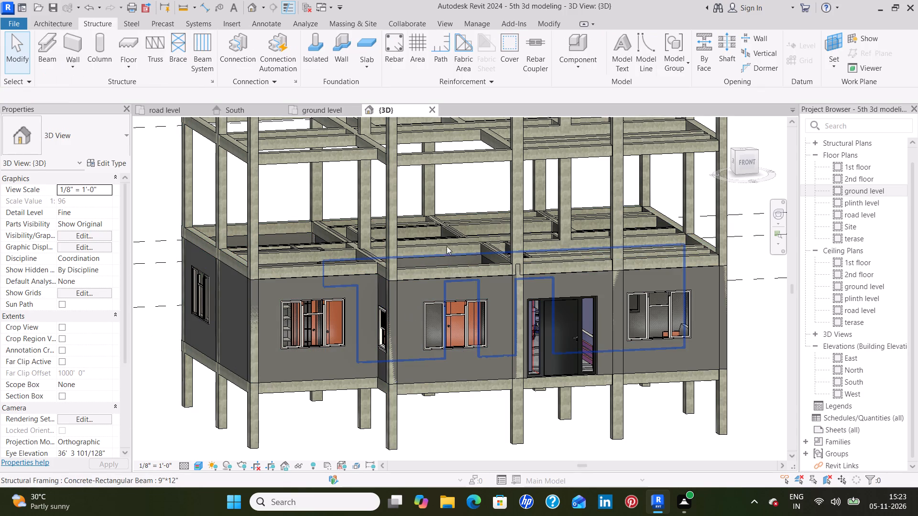
shift+middle_drag(475, 235, 475, 235)
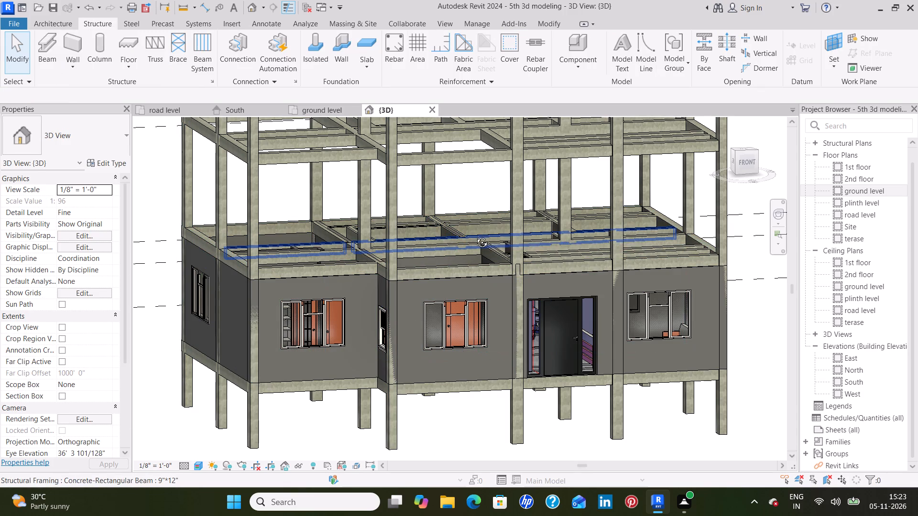
Select all Generic - 4.5" walls in the entire project and set their top constraint to Unconnected with a height of 9'6".
shift+middle_drag(475, 235, 470, 297)
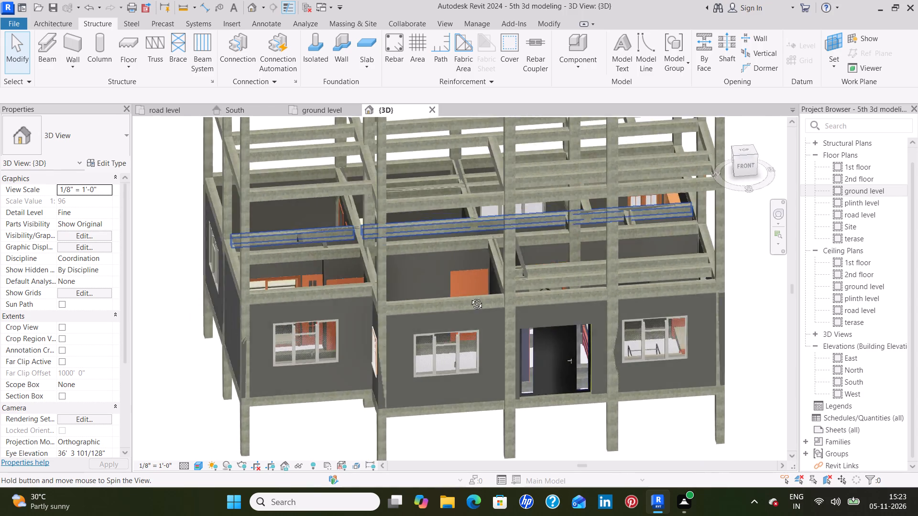
shift+middle_drag(470, 297, 491, 276)
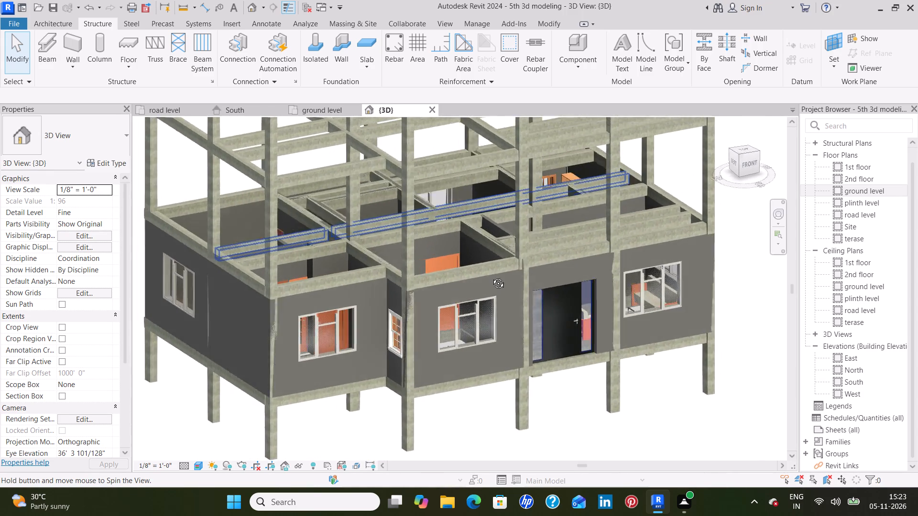
shift+middle_drag(491, 276, 430, 314)
click(516, 287)
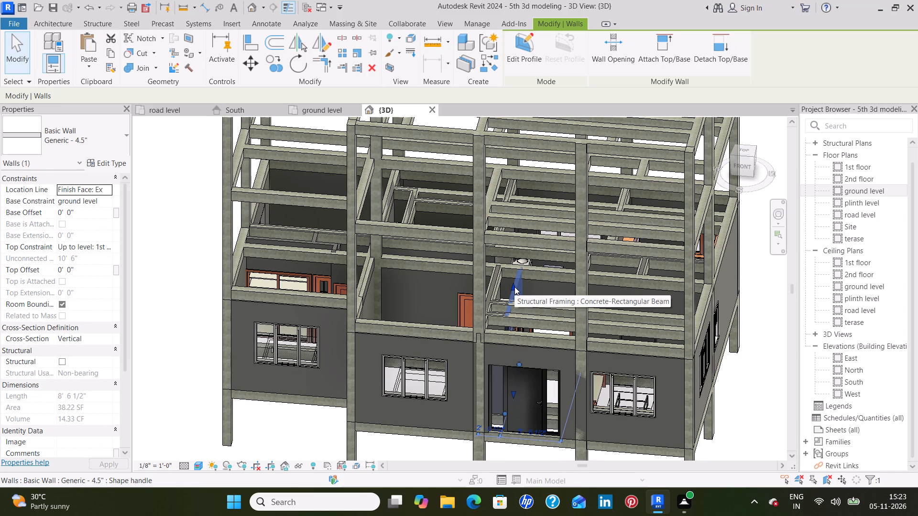
right_click(514, 287)
click(569, 288)
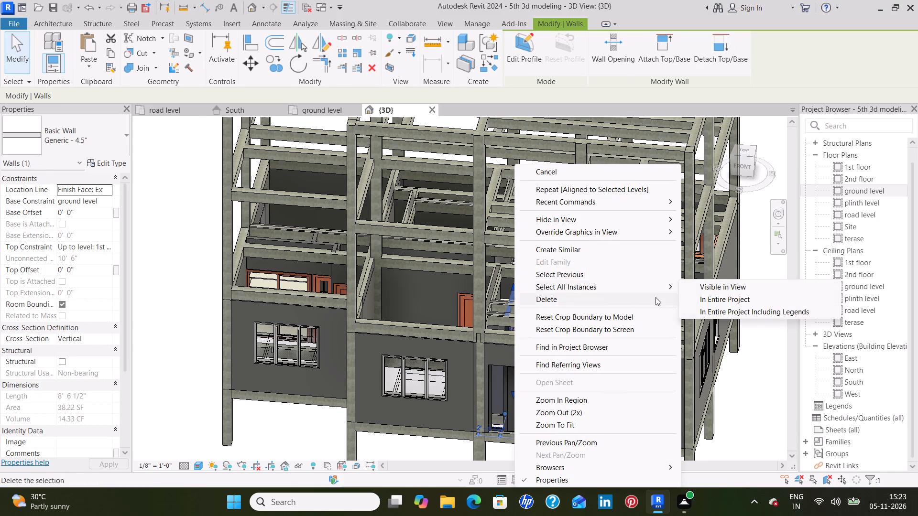
click(702, 301)
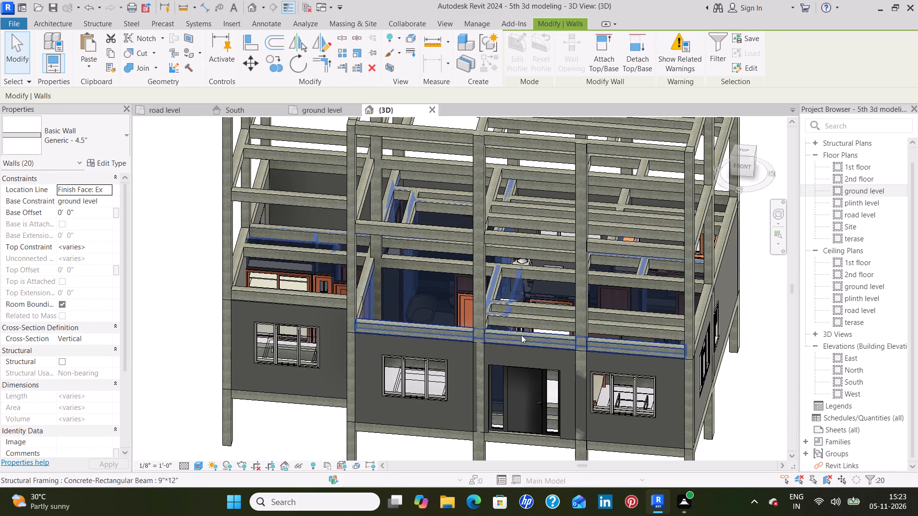
click(87, 245)
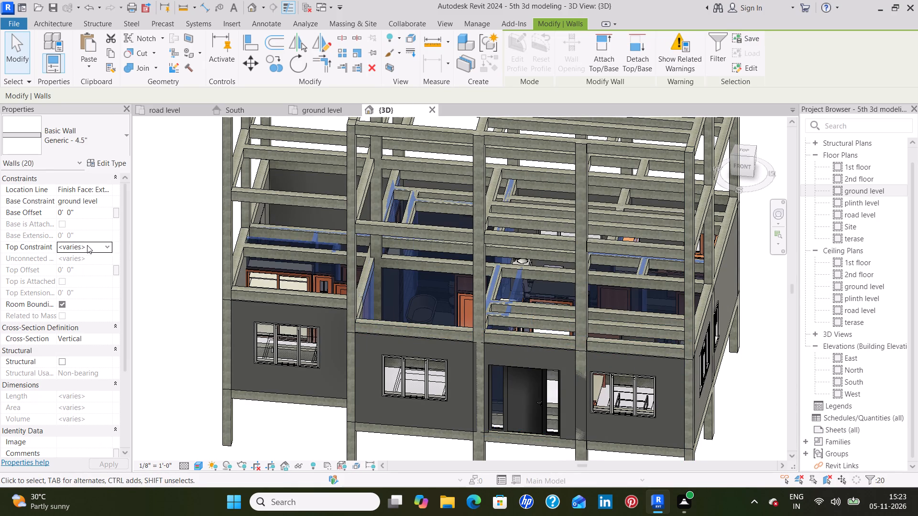
click(106, 249)
click(103, 255)
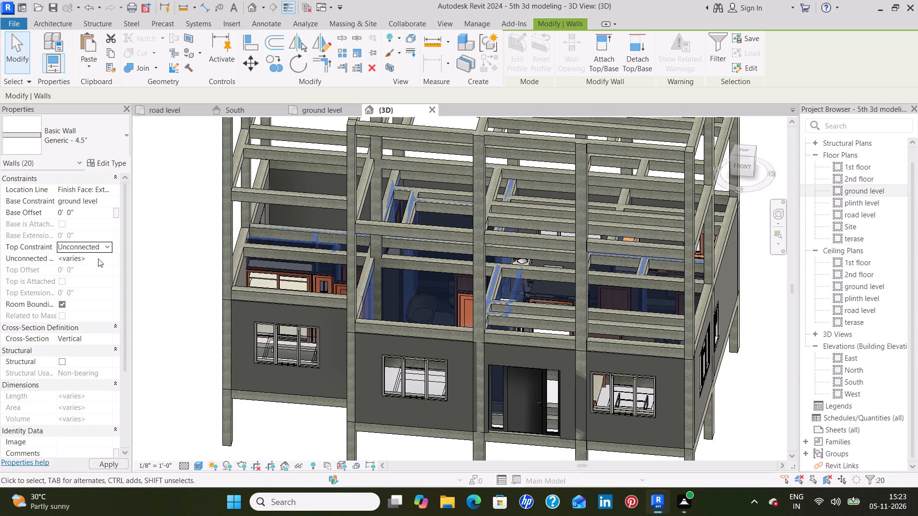
click(96, 259)
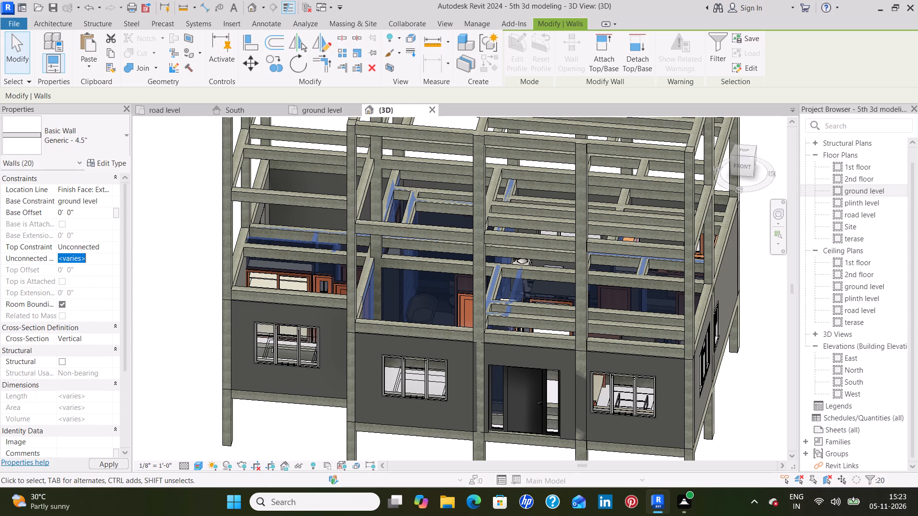
key(BackSpace)
text(9'6")
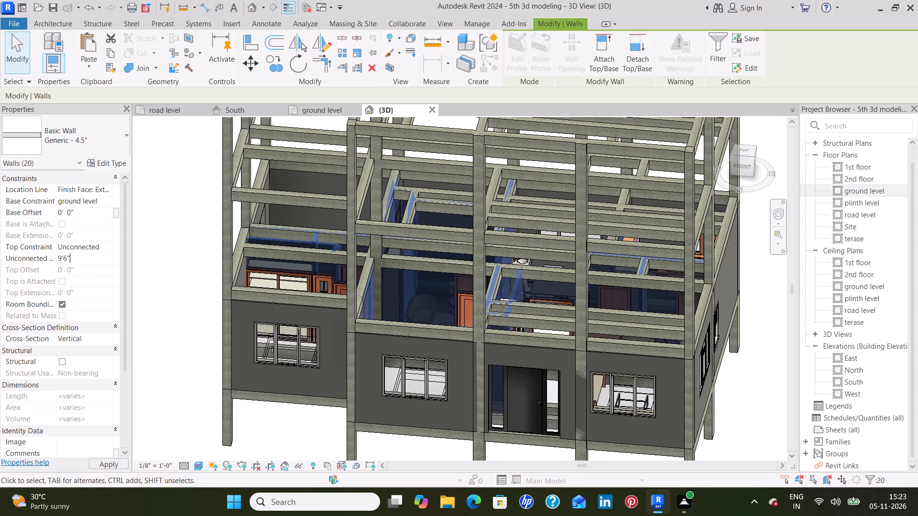
key(Return)
click(109, 463)
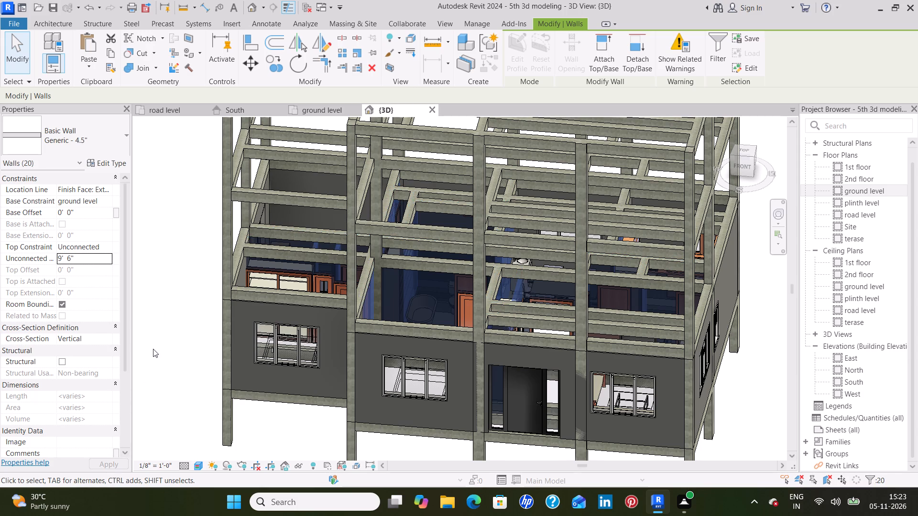
click(153, 349)
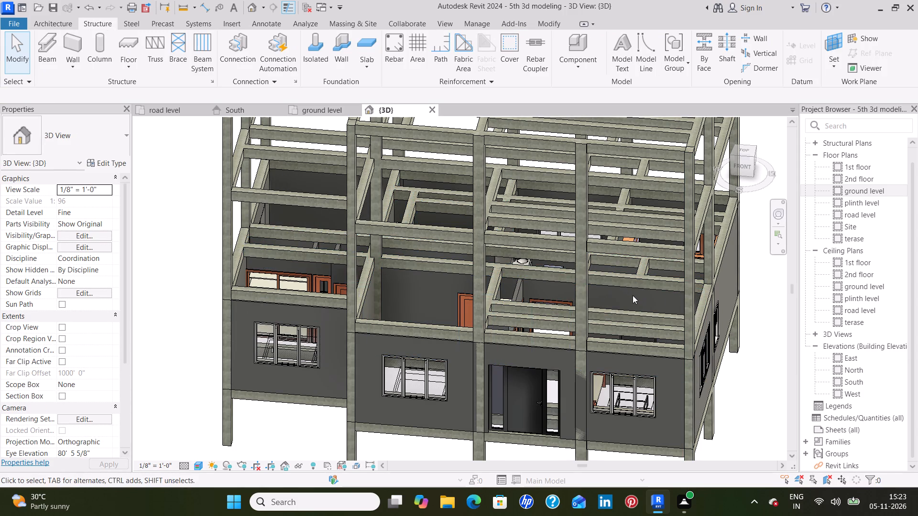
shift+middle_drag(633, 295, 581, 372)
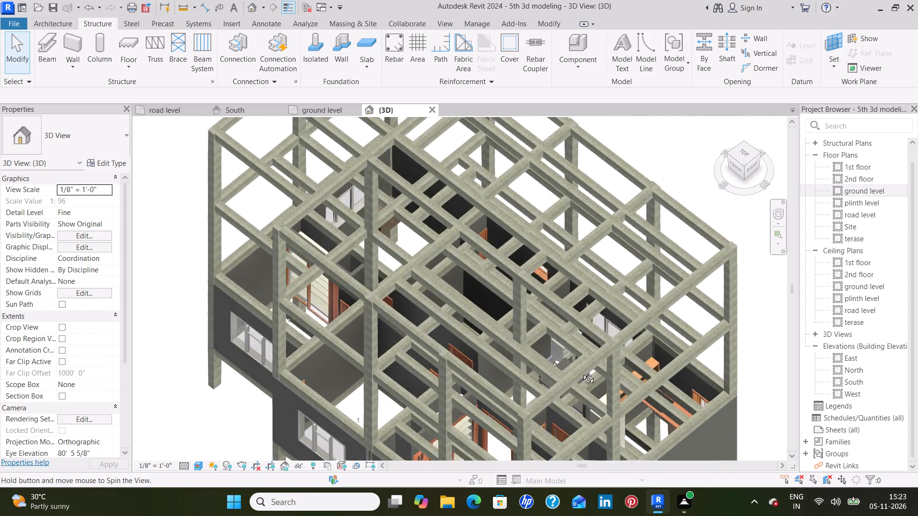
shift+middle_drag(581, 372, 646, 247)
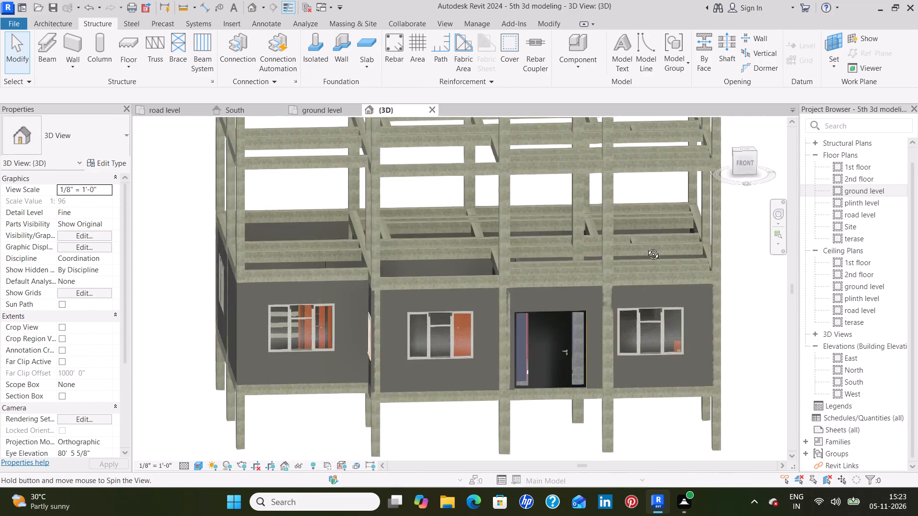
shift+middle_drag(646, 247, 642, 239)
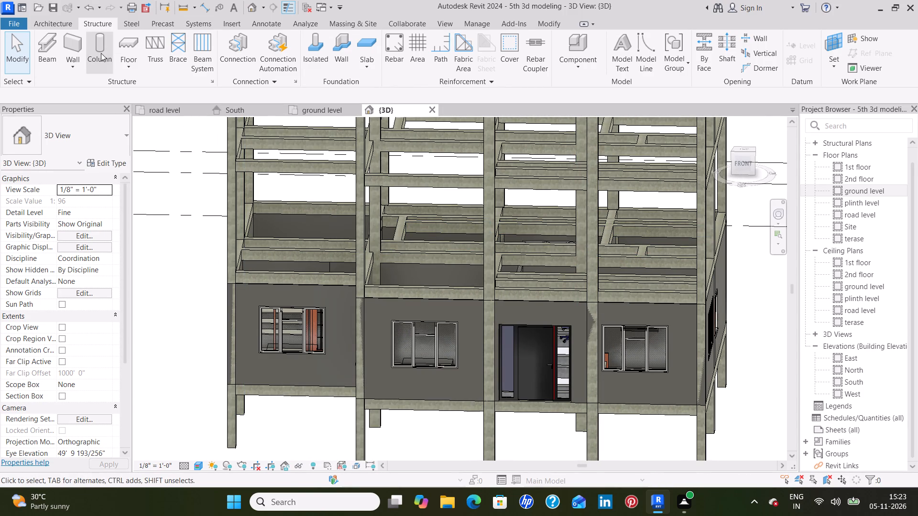
On the ground level plan, create a Generic - 12" floor with a rectangular boundary offset 1' outside the house's outer wall corners.
click(318, 109)
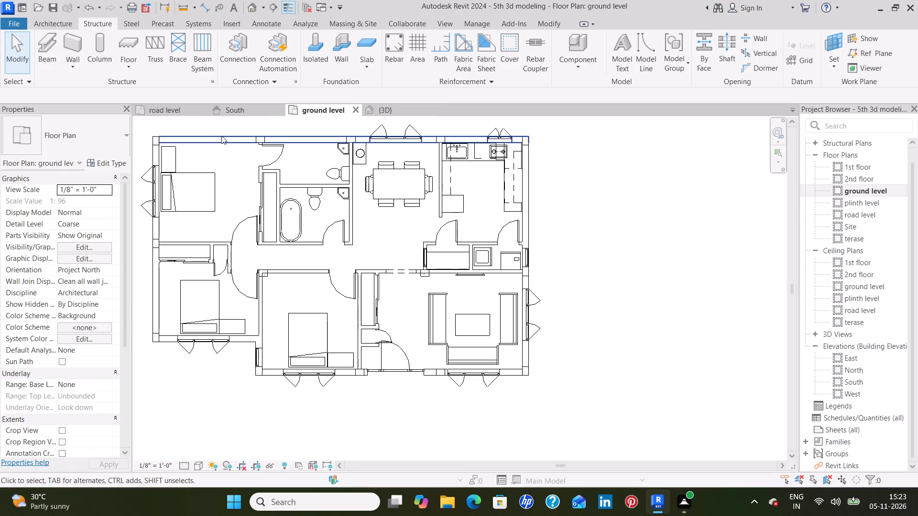
middle_drag(207, 124, 357, 167)
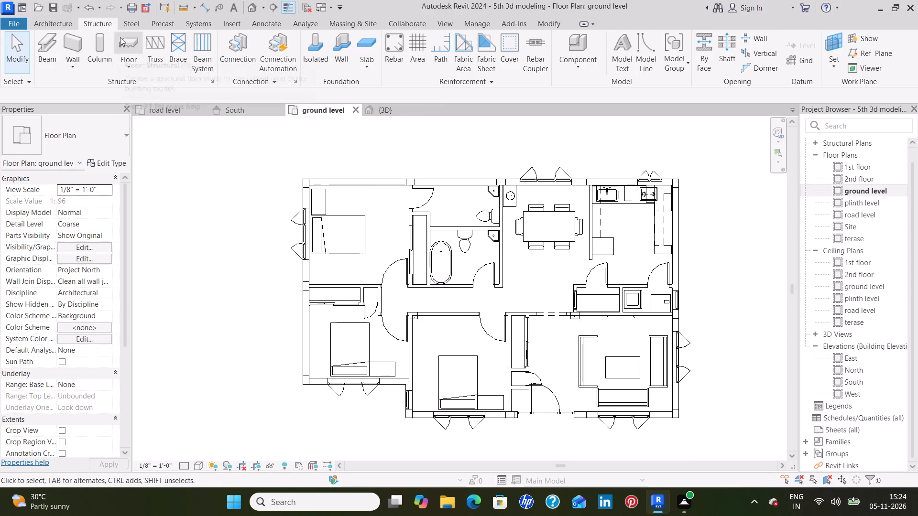
click(57, 20)
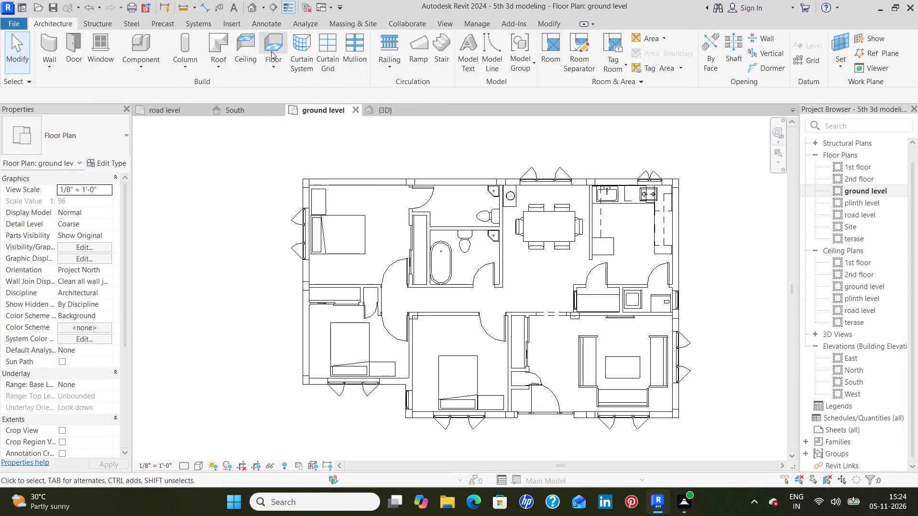
click(271, 51)
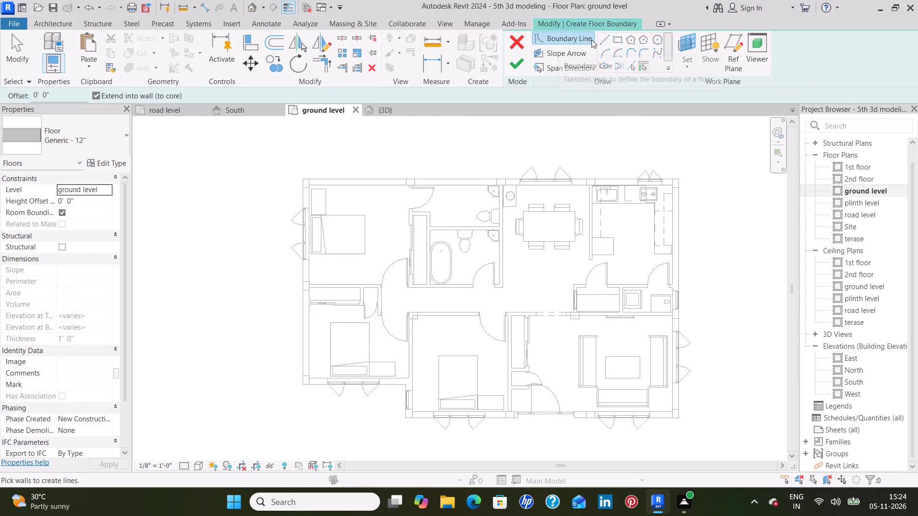
click(615, 37)
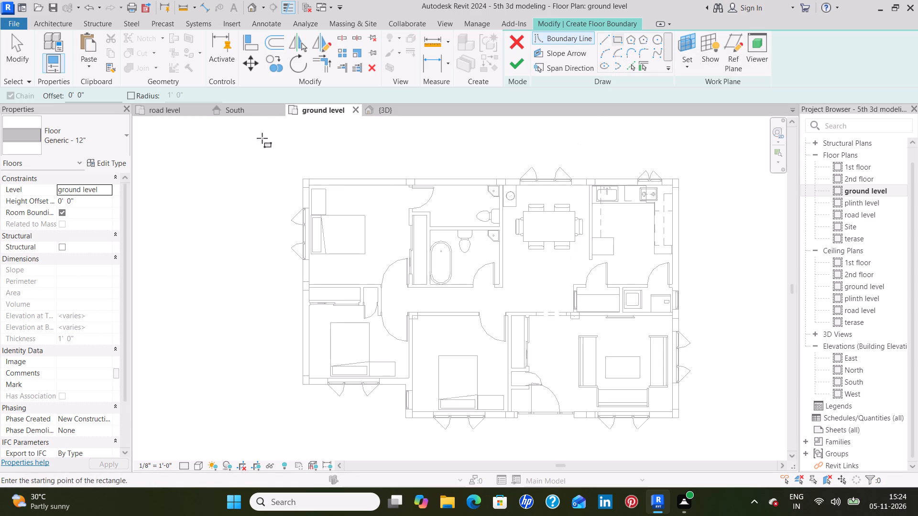
click(103, 90)
key(BackSpace)
key(BackSpace)
key(BackSpace)
key(BackSpace)
key(BackSpace)
key(BackSpace)
key(1)
key(apostrophe)
key(Return)
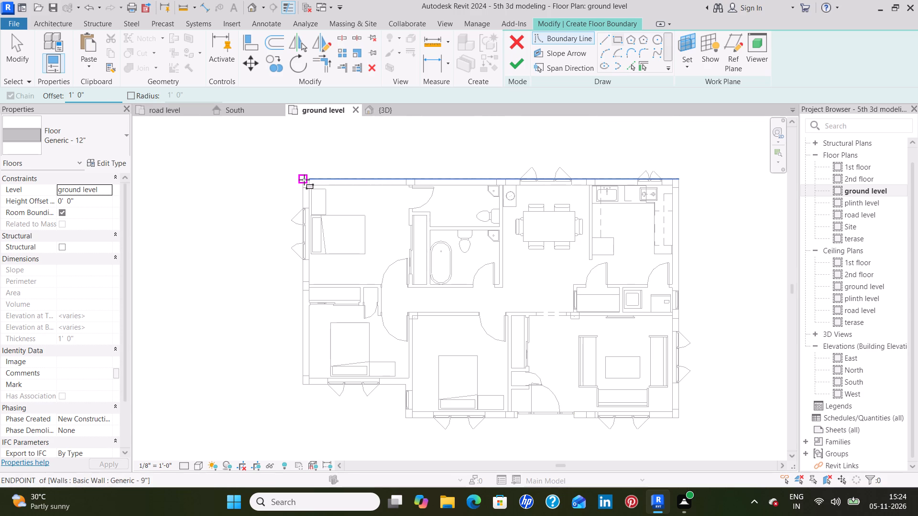
scroll(296, 178, up, 8)
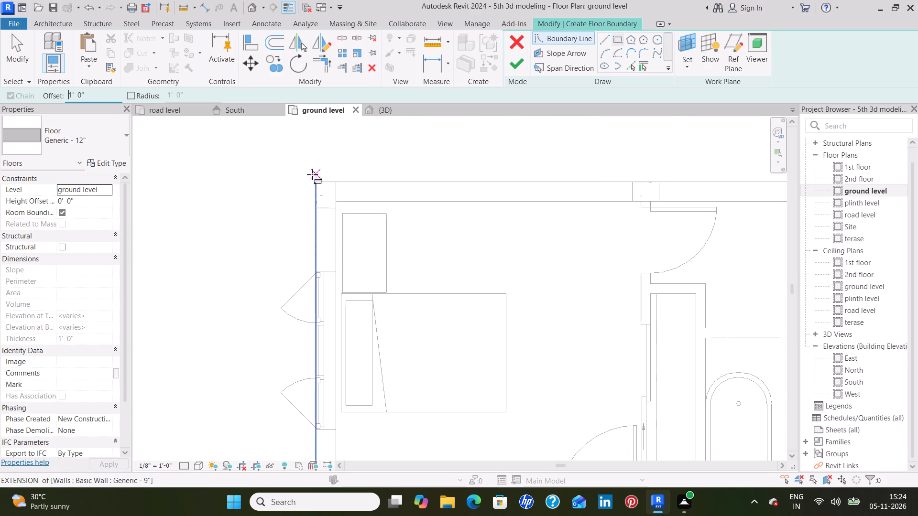
click(315, 181)
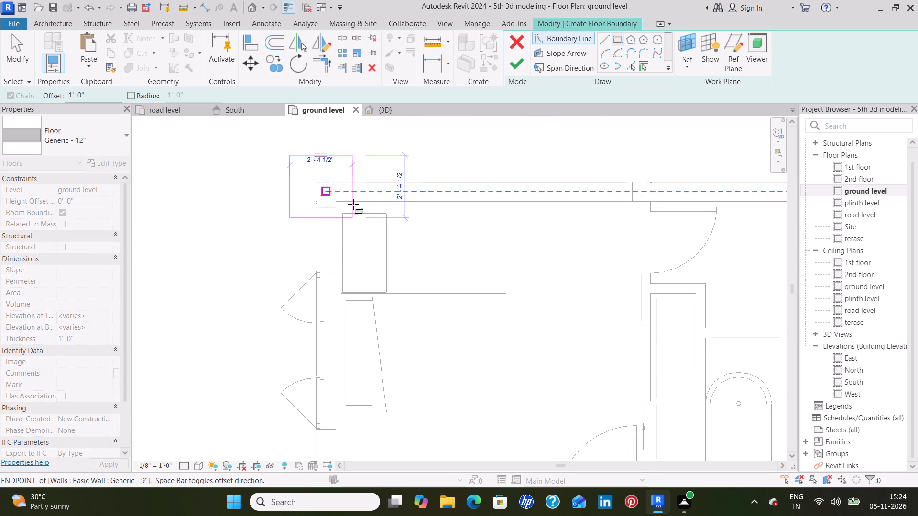
scroll(478, 278, down, 4)
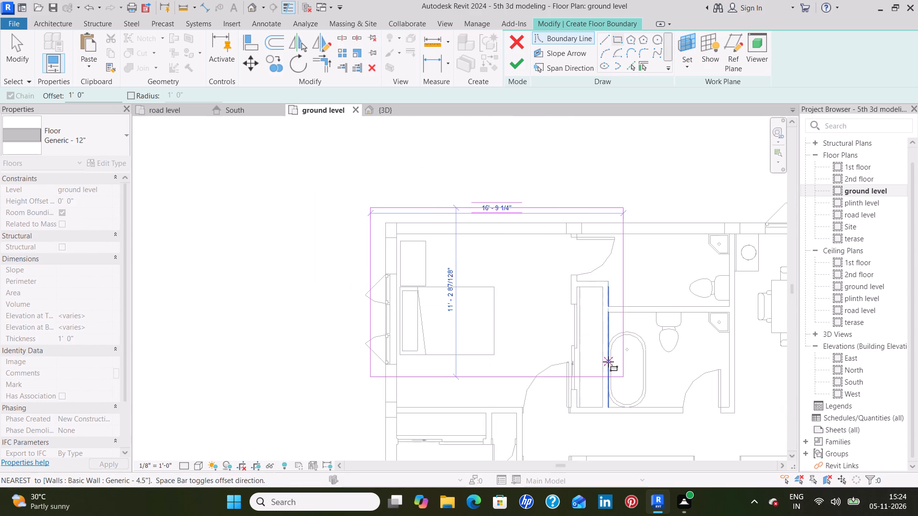
middle_drag(608, 362, 531, 231)
middle_drag(590, 380, 590, 379)
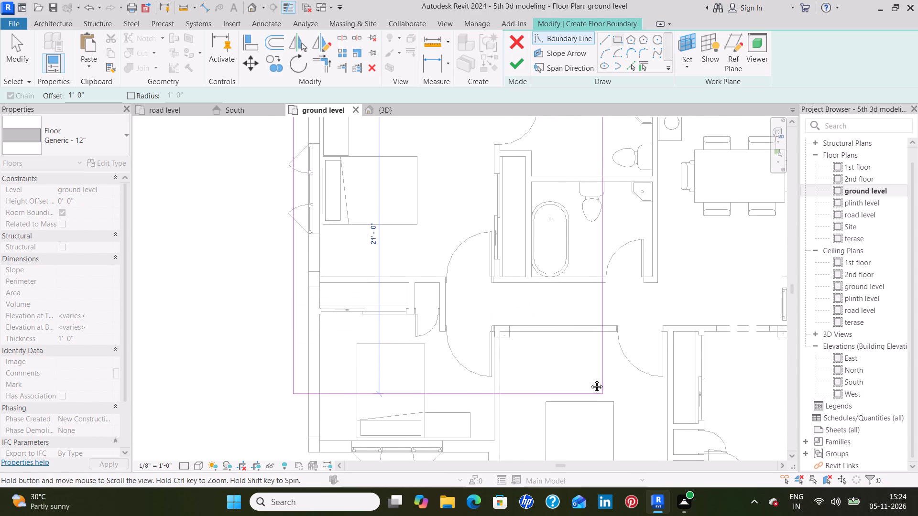
middle_drag(590, 379, 510, 226)
middle_drag(674, 324, 460, 326)
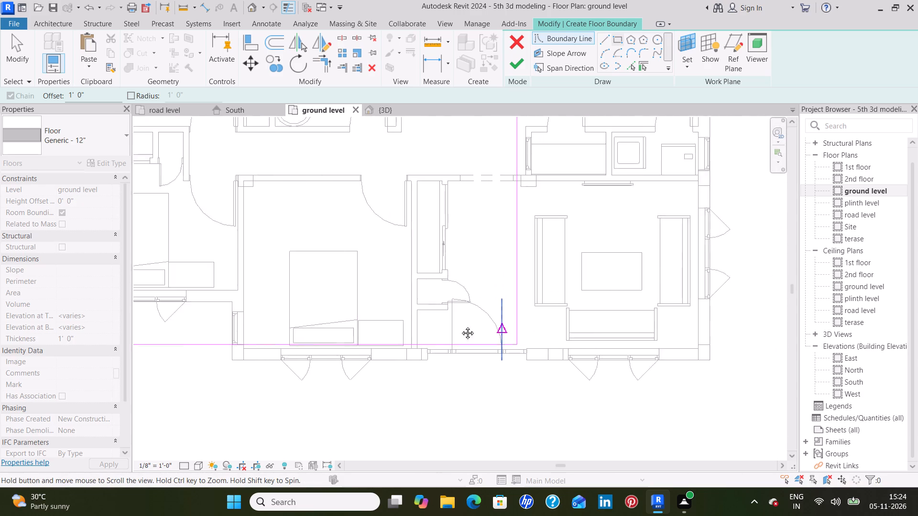
middle_drag(460, 326, 429, 326)
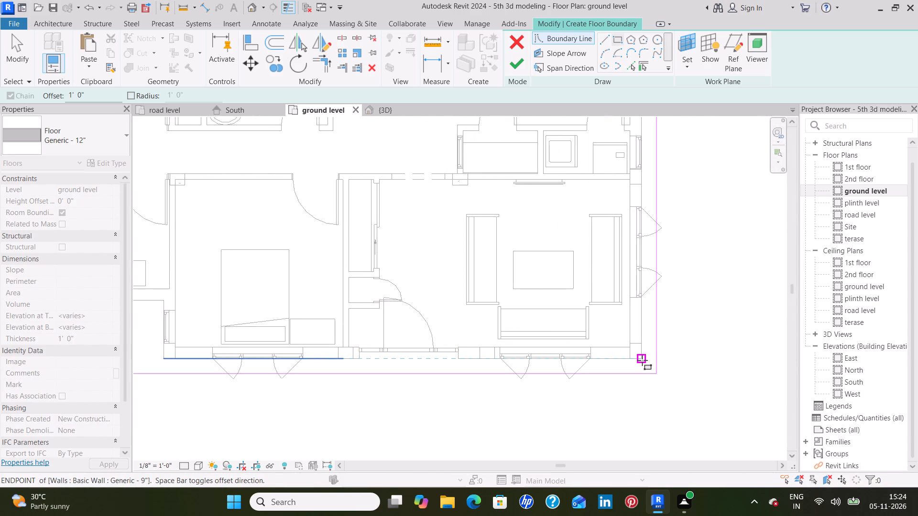
click(642, 359)
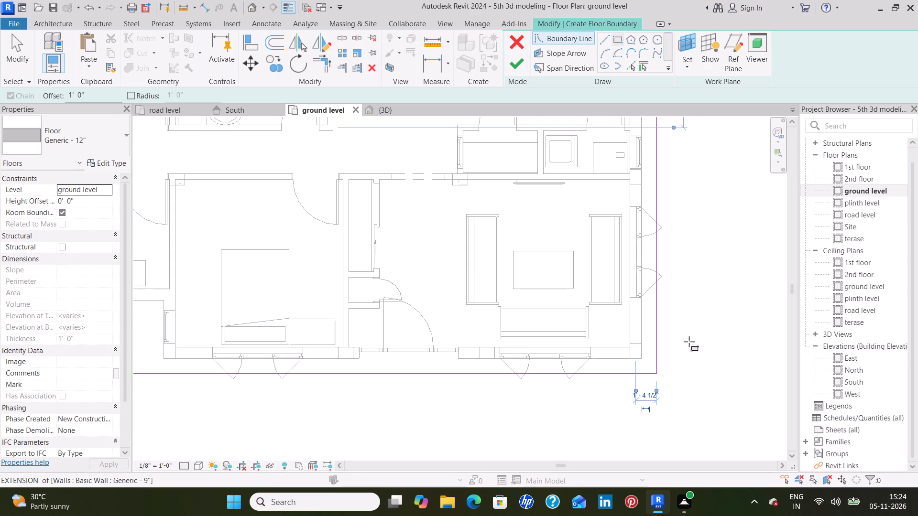
key(Escape)
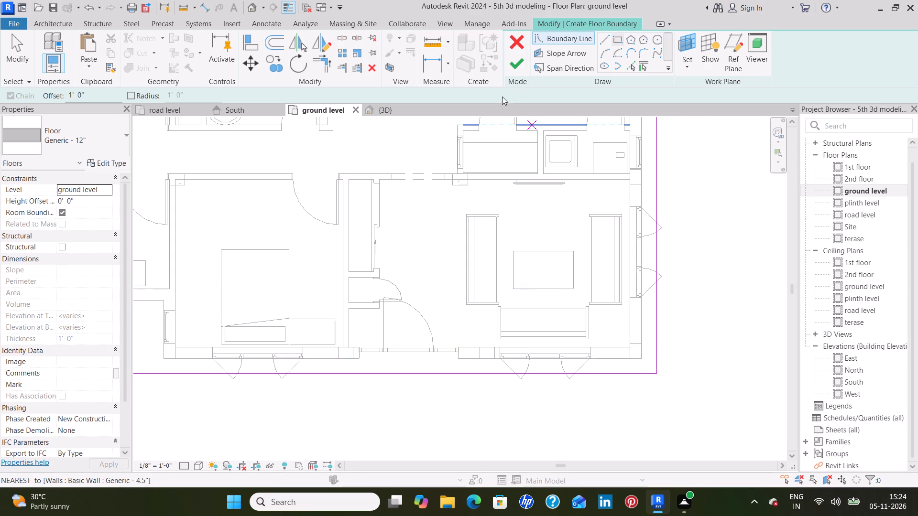
click(523, 65)
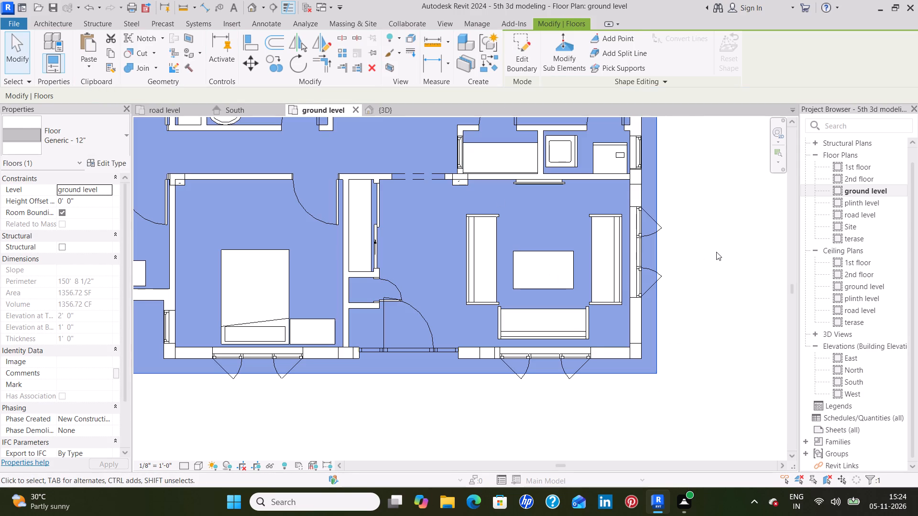
click(716, 252)
In the 3D view, duplicate the ground-level floor slab's Generic - 12" type under the name Generic - 6".
scroll(705, 252, down, 7)
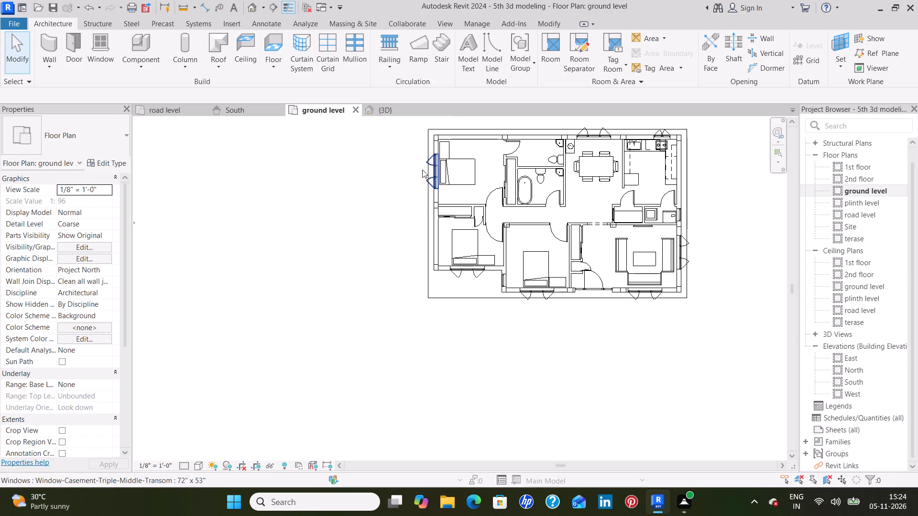
click(394, 112)
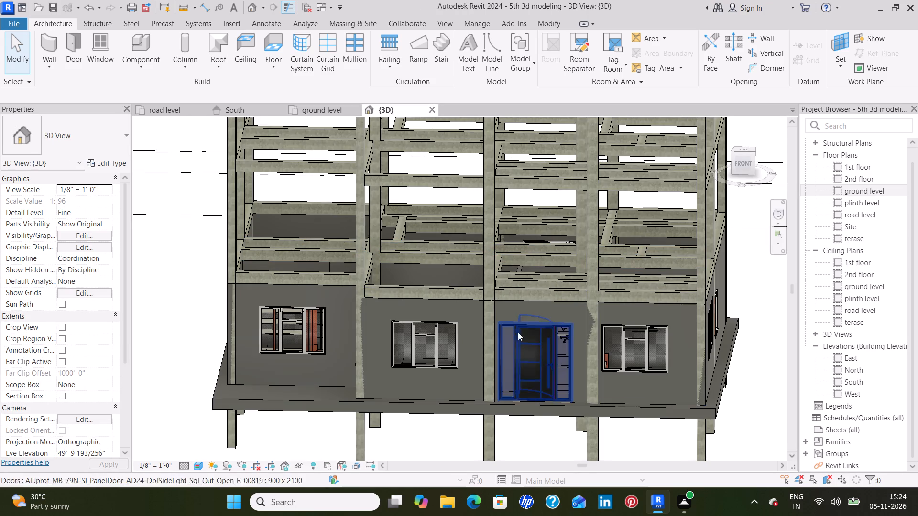
click(310, 401)
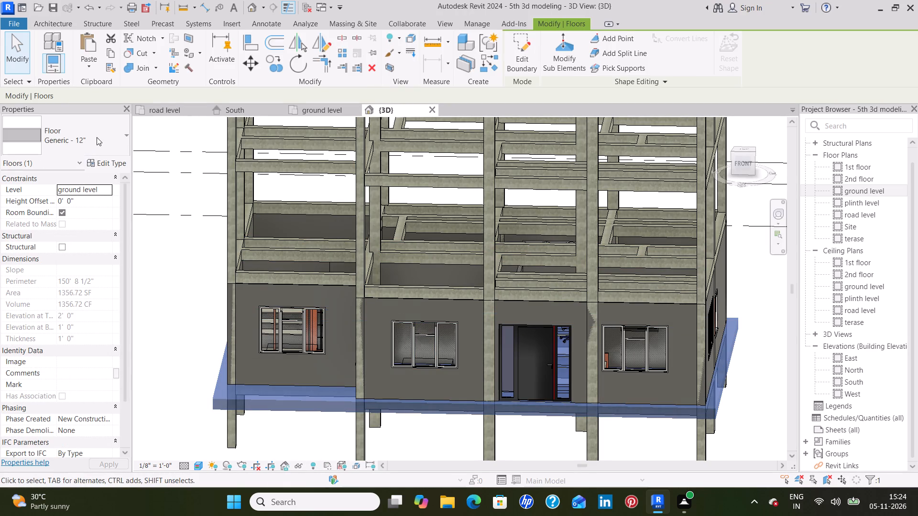
click(103, 163)
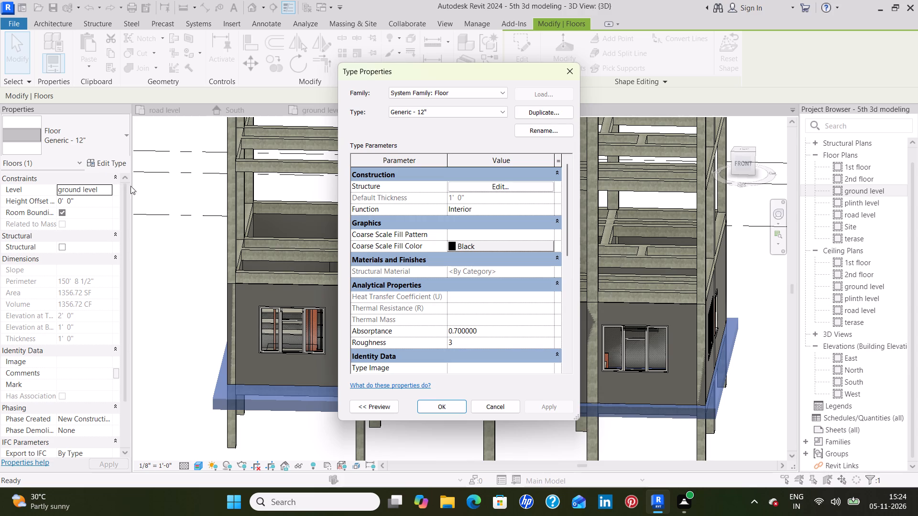
click(552, 114)
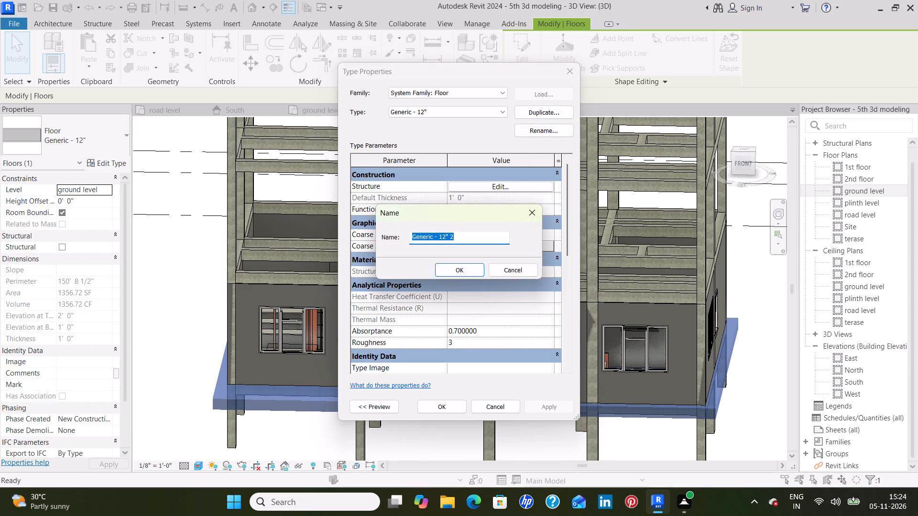
click(462, 236)
key(BackSpace)
key(BackSpace)
key(BackSpace)
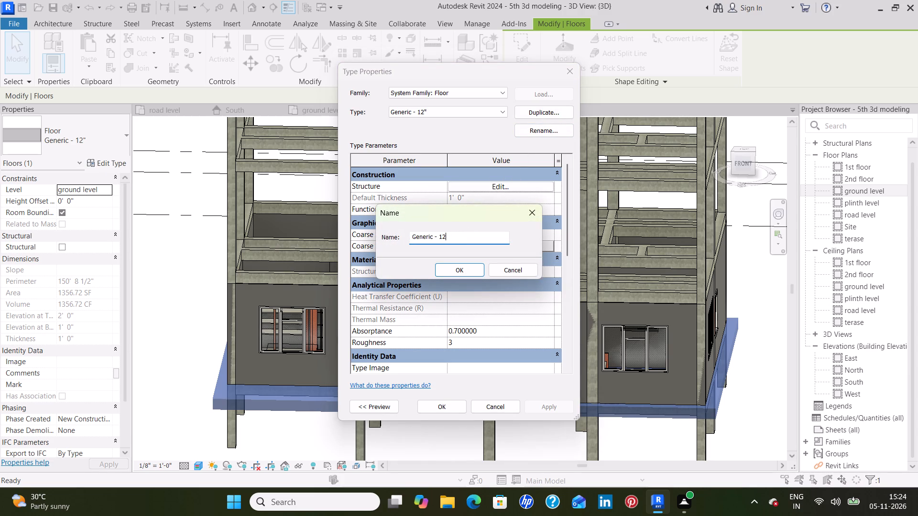
key(BackSpace)
key(BackSpace)
key(6)
key(shift+quotedbl)
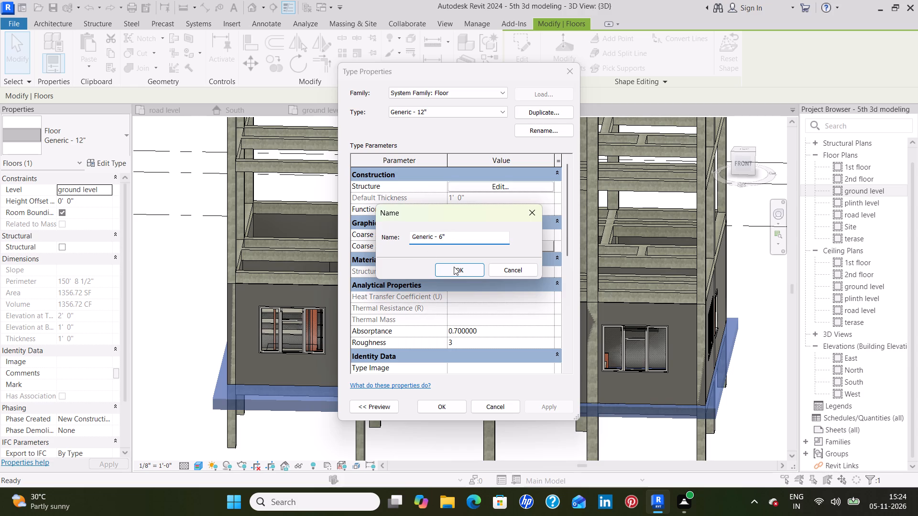
click(454, 267)
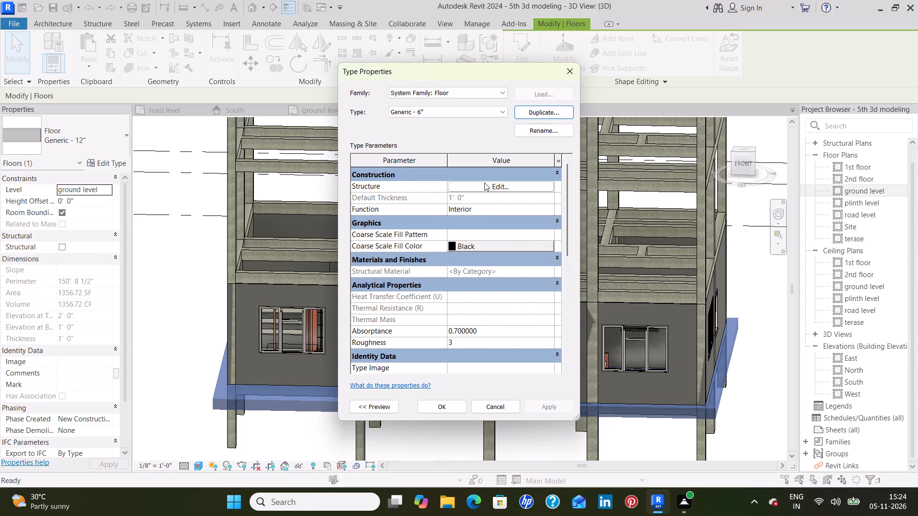
Set the structure layer thickness of the Generic - 6" floor type to 6" and apply it to the slab.
click(484, 183)
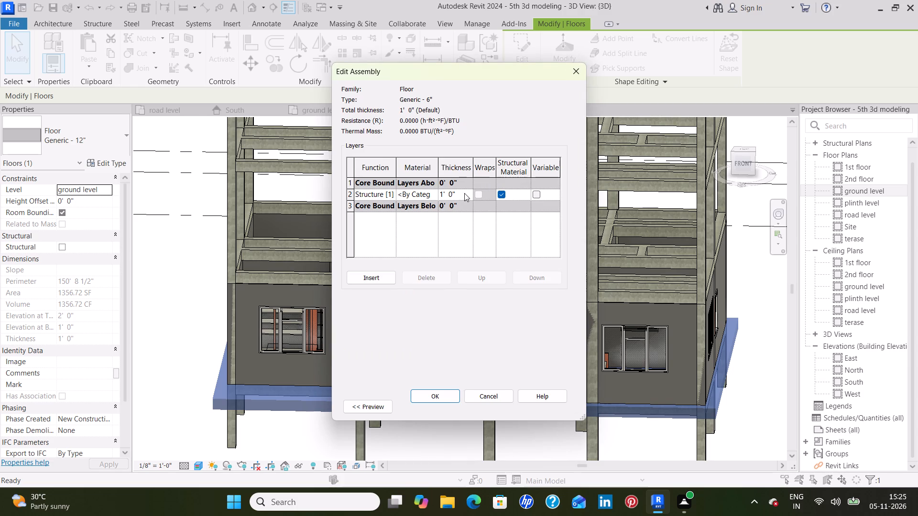
click(464, 193)
key(BackSpace)
text(6")
click(430, 398)
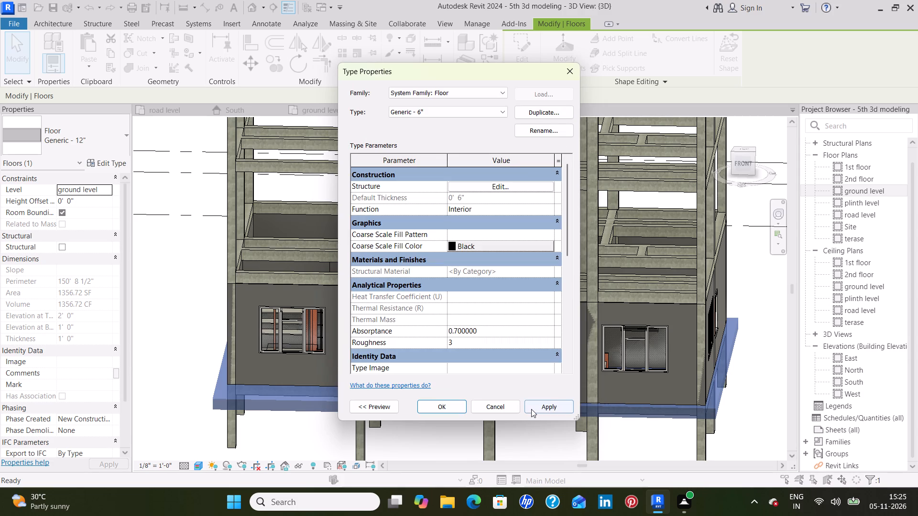
click(532, 409)
click(442, 410)
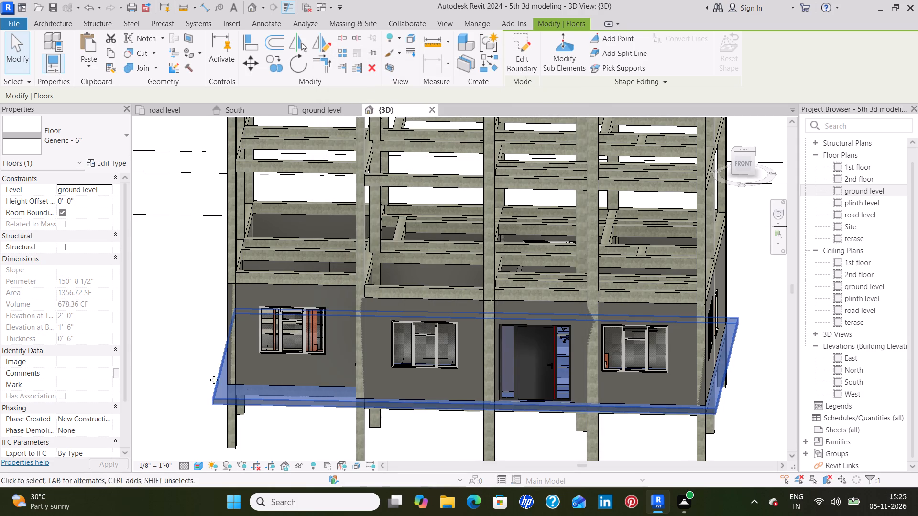
click(184, 363)
Examine the slab, ground-floor walls and column bases from the front and both sides of the building.
scroll(199, 331, down, 3)
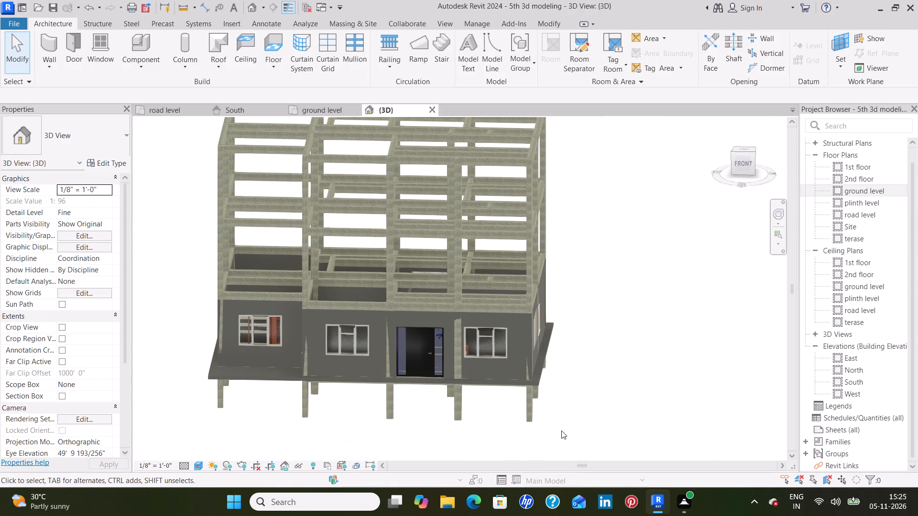
shift+middle_drag(589, 403, 586, 345)
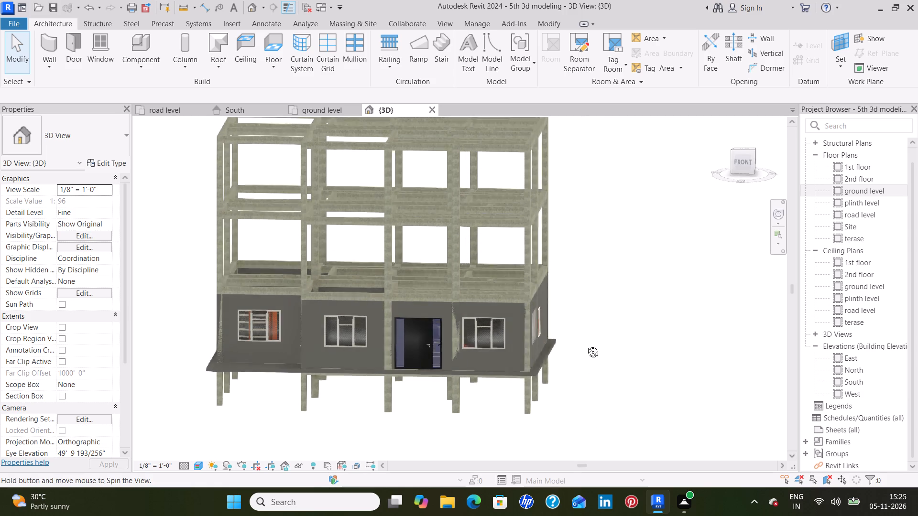
shift+middle_drag(586, 345, 590, 317)
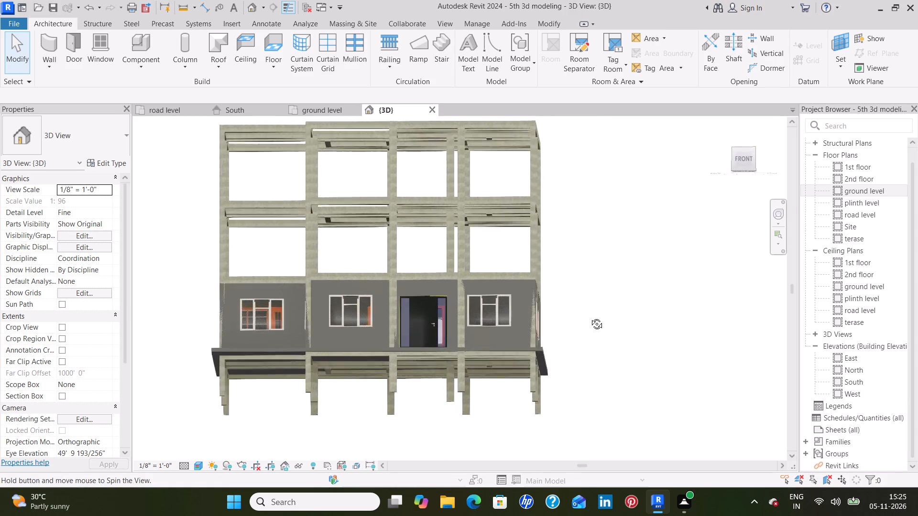
shift+middle_drag(590, 317, 493, 343)
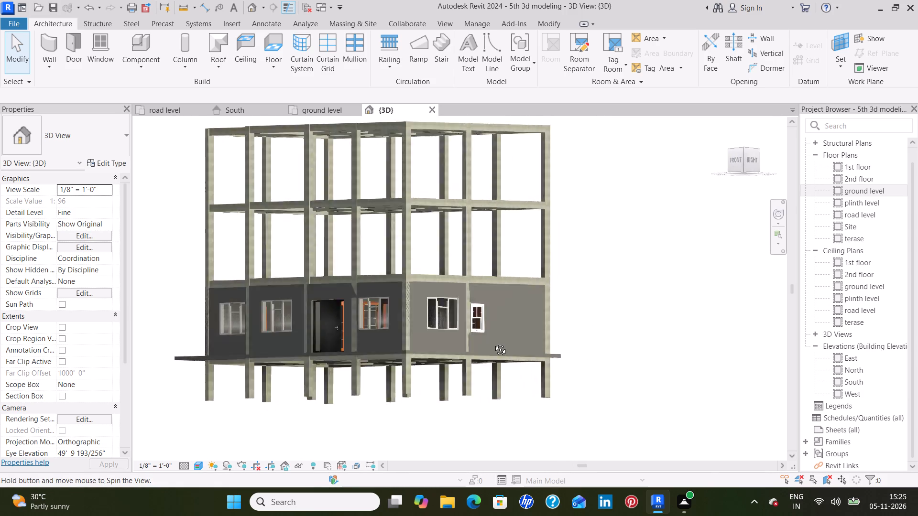
shift+middle_drag(493, 343, 574, 332)
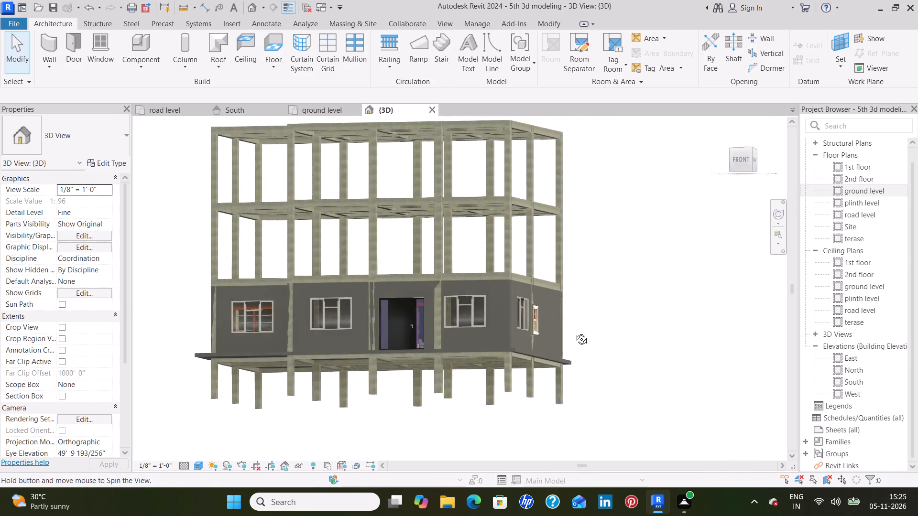
shift+middle_drag(574, 332, 622, 332)
shift+middle_drag(622, 332, 609, 377)
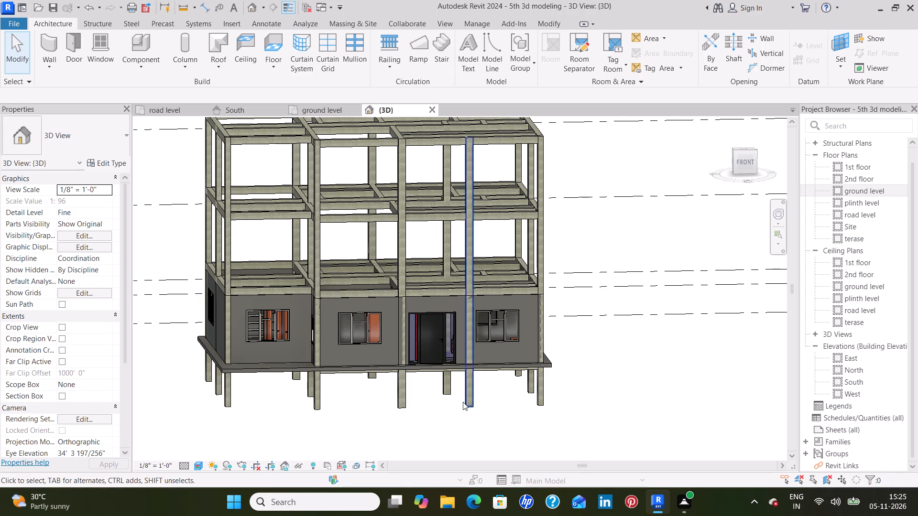
shift+middle_drag(178, 429, 294, 442)
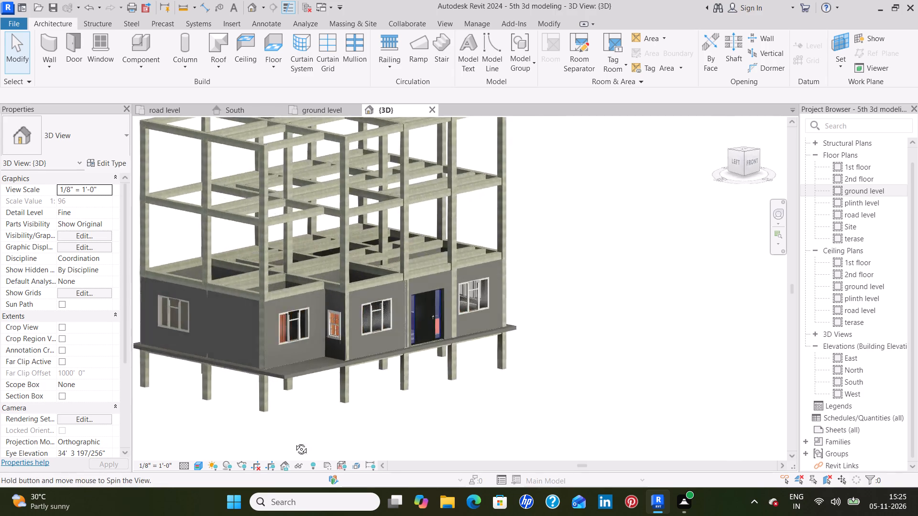
shift+middle_drag(294, 442, 306, 431)
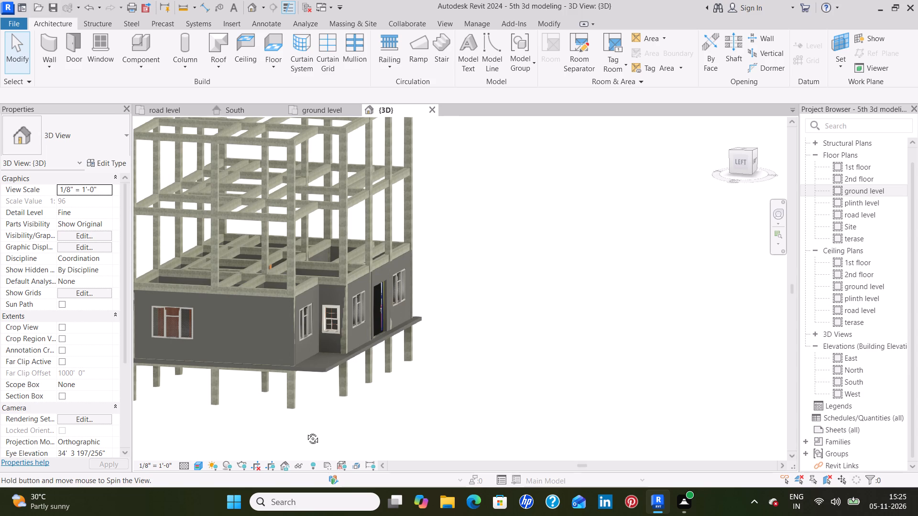
shift+middle_drag(306, 431, 279, 435)
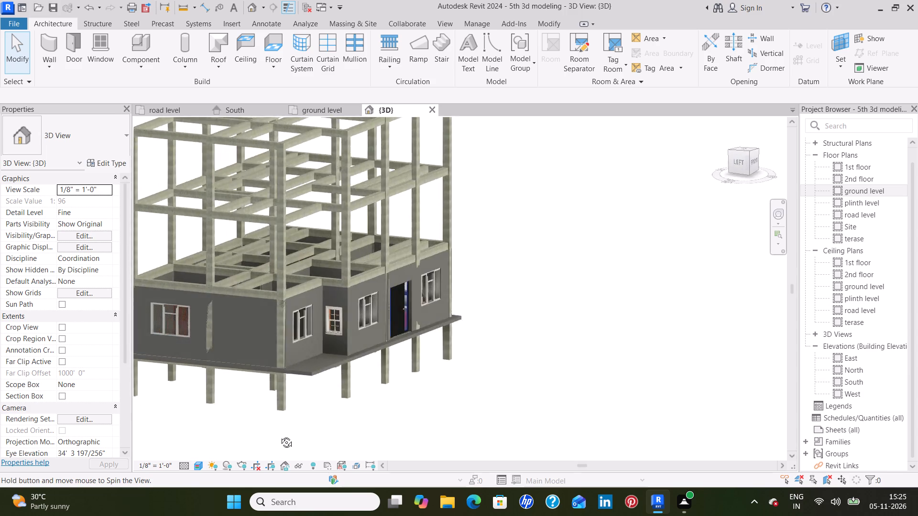
shift+middle_drag(279, 435, 203, 419)
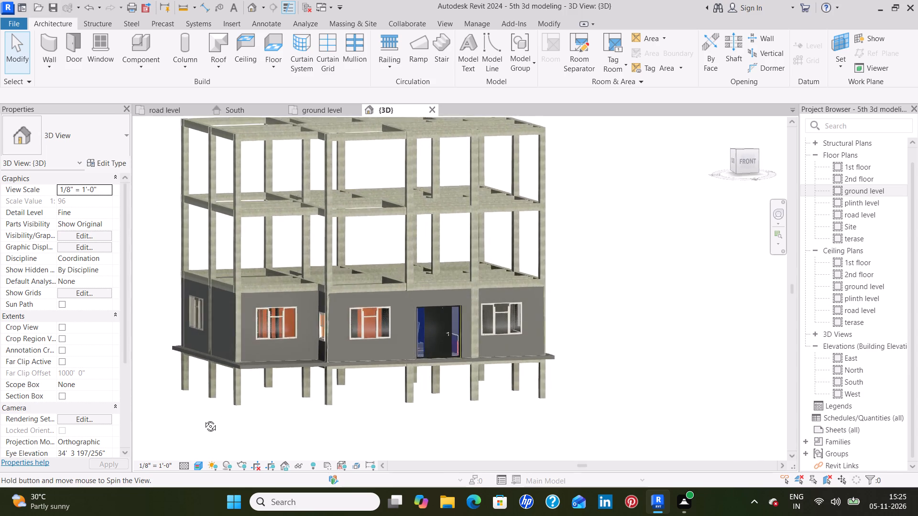
shift+middle_drag(203, 419, 242, 412)
middle_drag(292, 257, 338, 252)
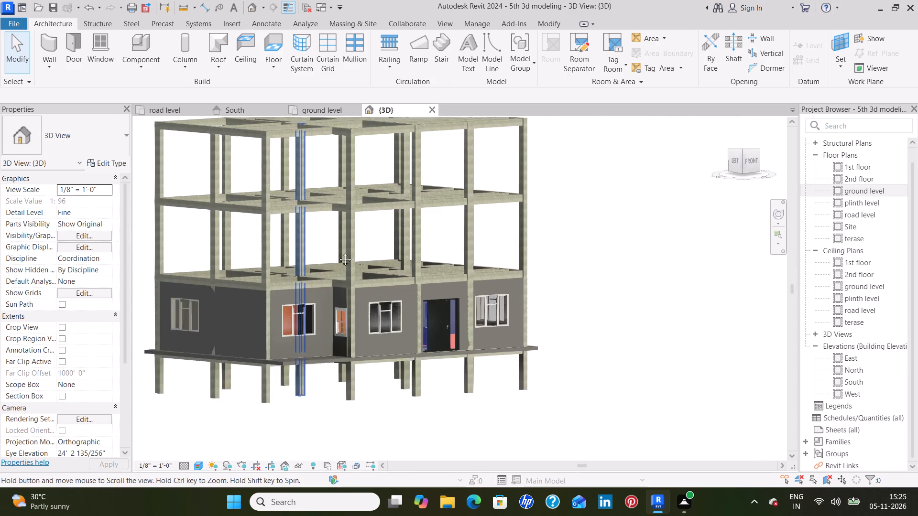
middle_drag(338, 252, 479, 256)
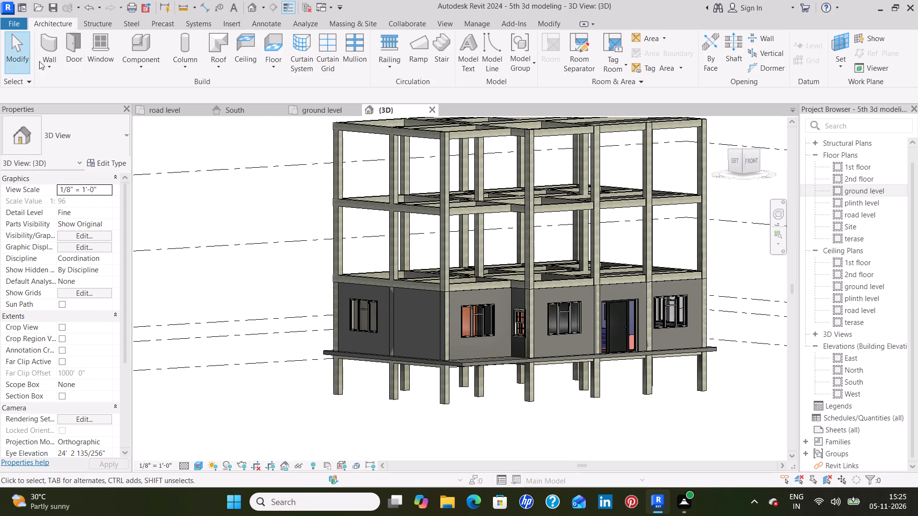
Load the Footing-Rectangular isolated foundation family from the US library's Structural Foundations folder.
click(105, 25)
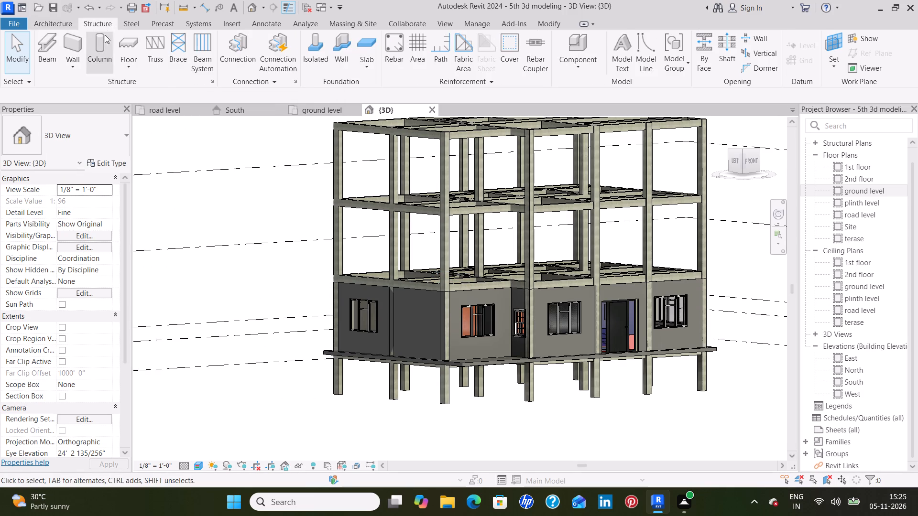
click(320, 53)
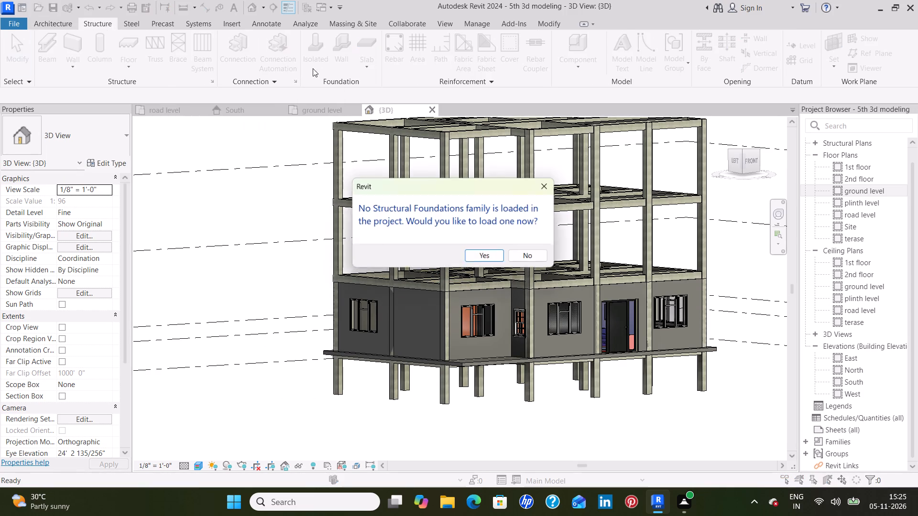
click(476, 258)
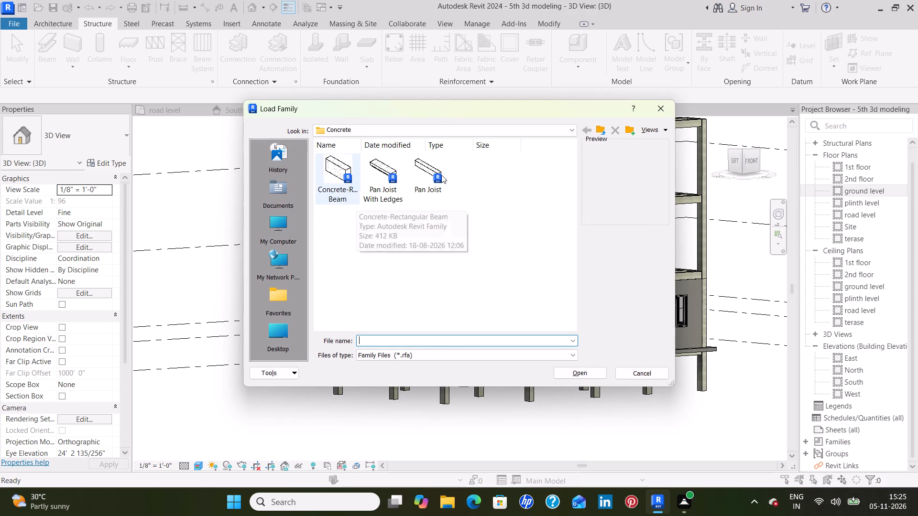
click(603, 126)
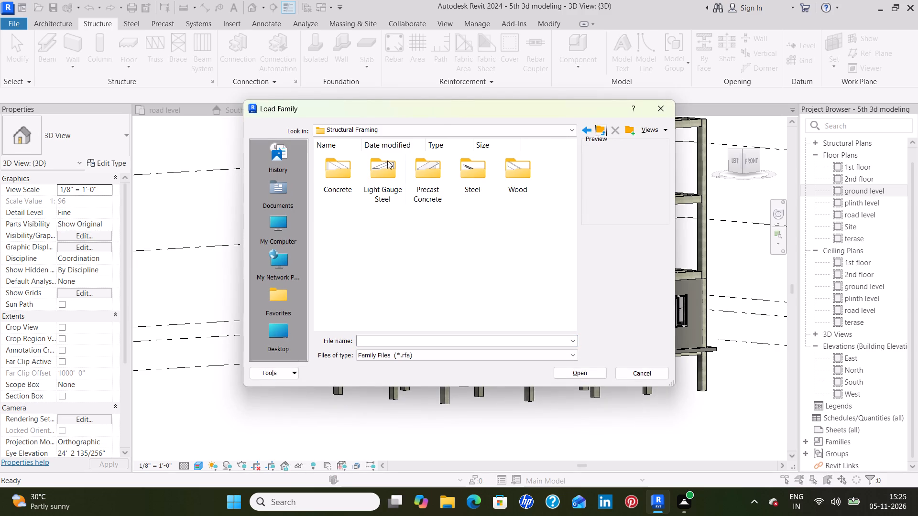
click(599, 129)
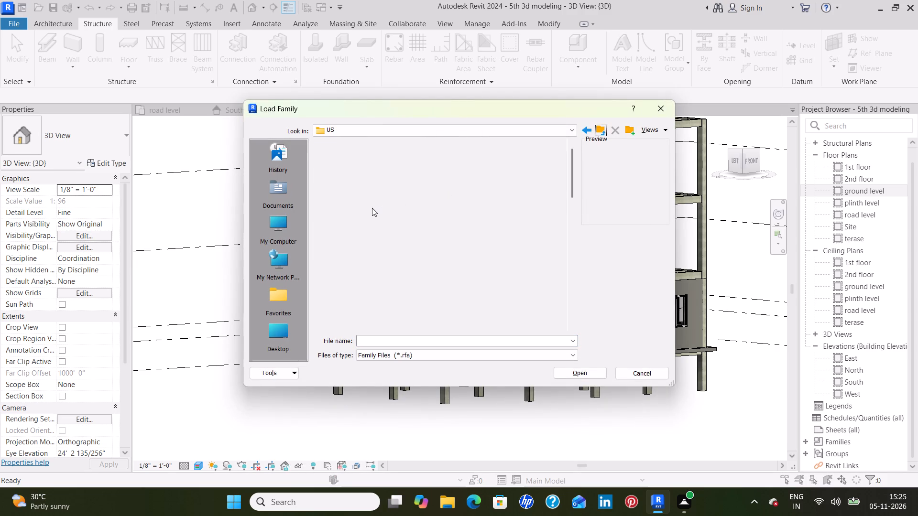
scroll(371, 207, down, 2)
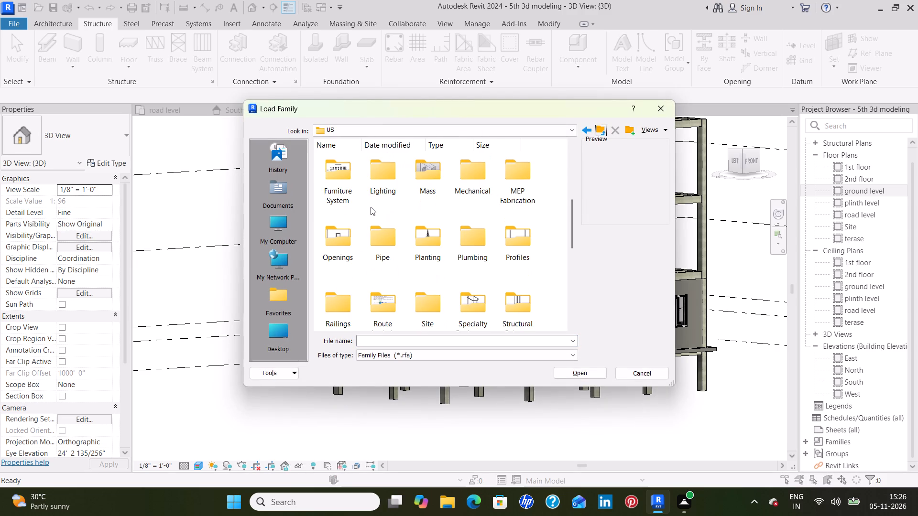
scroll(371, 207, down, 2)
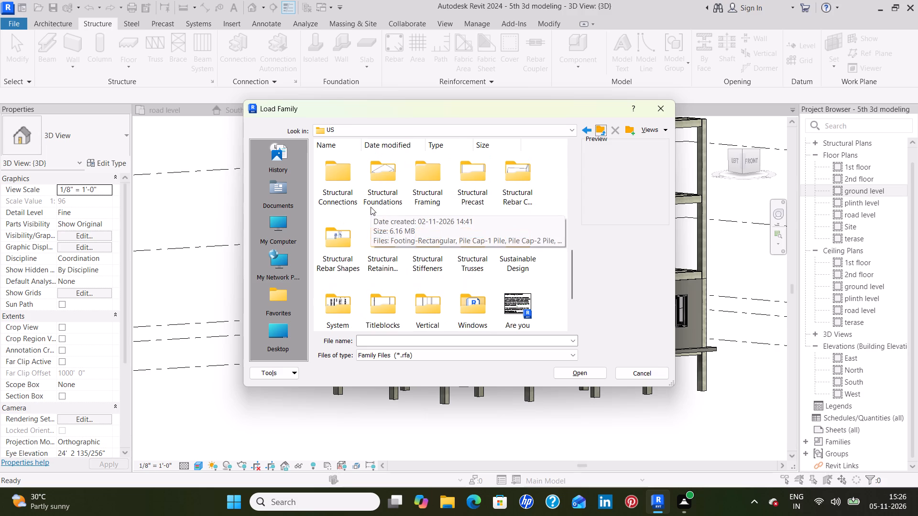
double_click(385, 178)
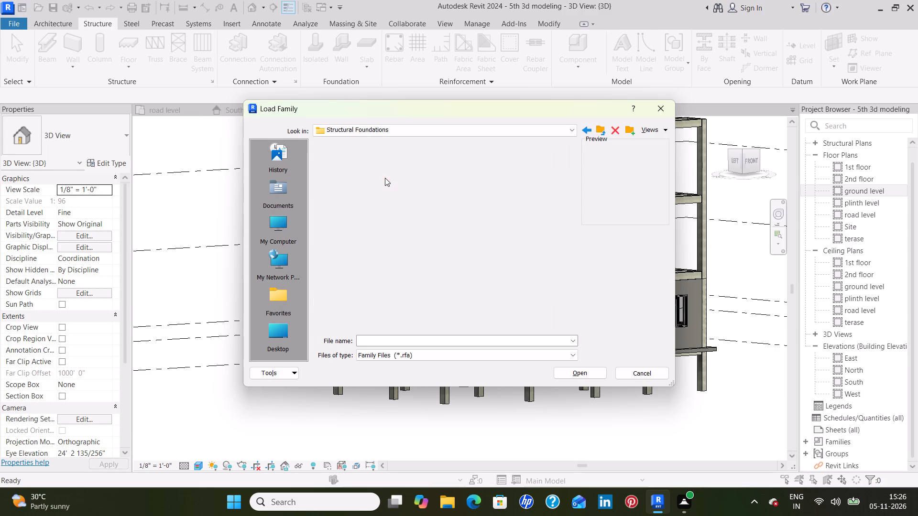
click(330, 164)
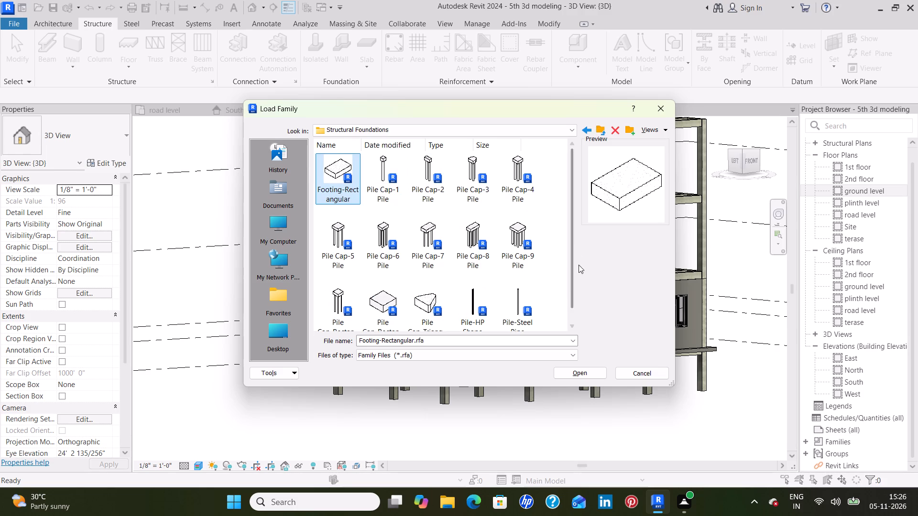
click(579, 373)
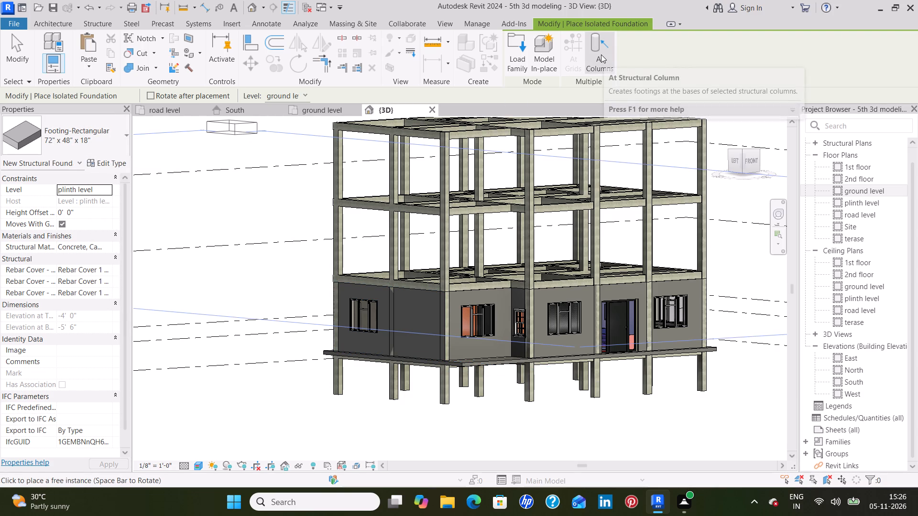
On the ground level plan, place Footing-Rectangular 72" x 48" x 18" isolated foundations at all structural columns of the house.
click(240, 111)
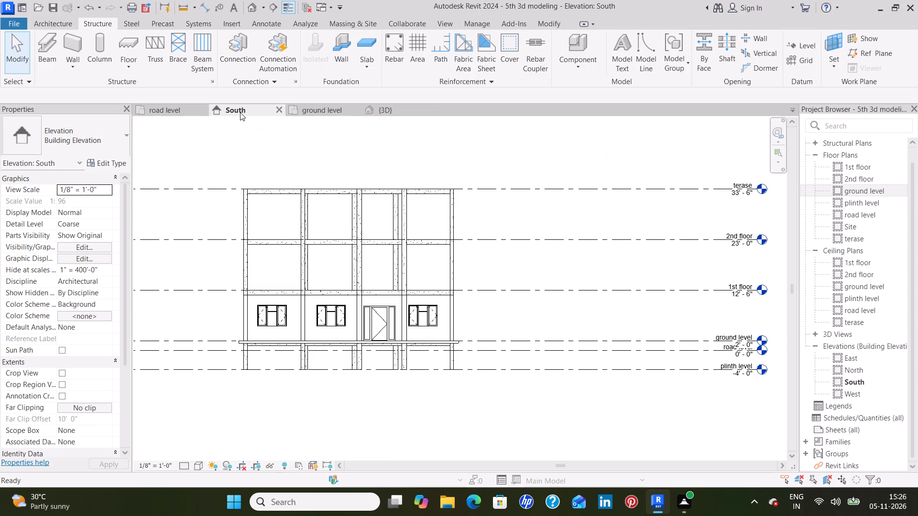
click(333, 111)
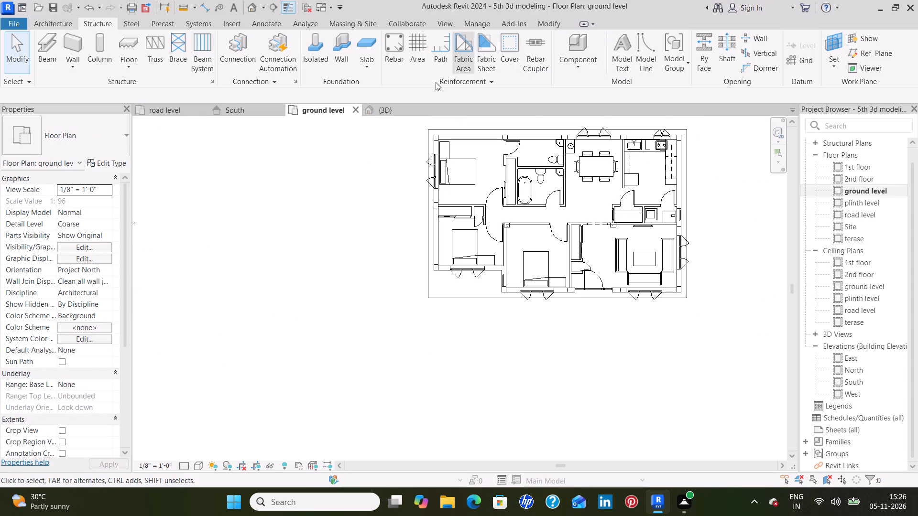
click(44, 39)
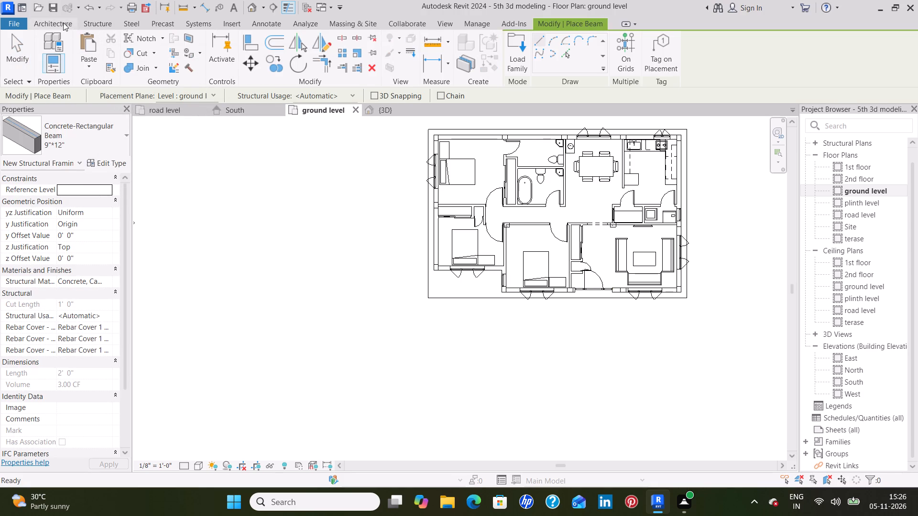
click(108, 22)
click(324, 56)
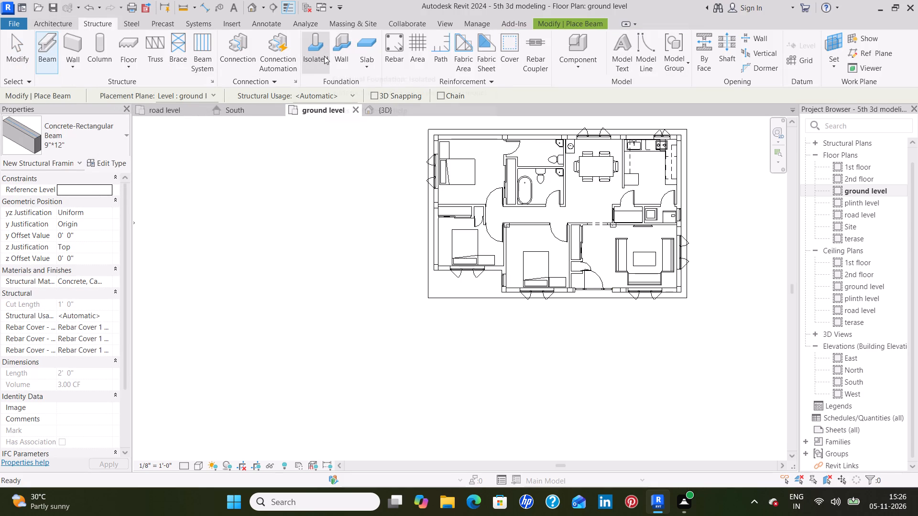
middle_drag(252, 184, 235, 261)
click(596, 62)
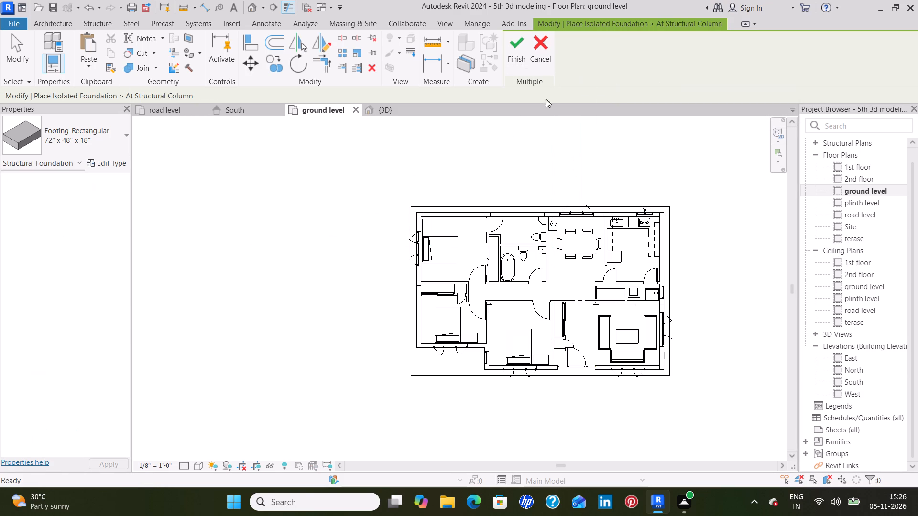
drag(689, 403, 607, 230)
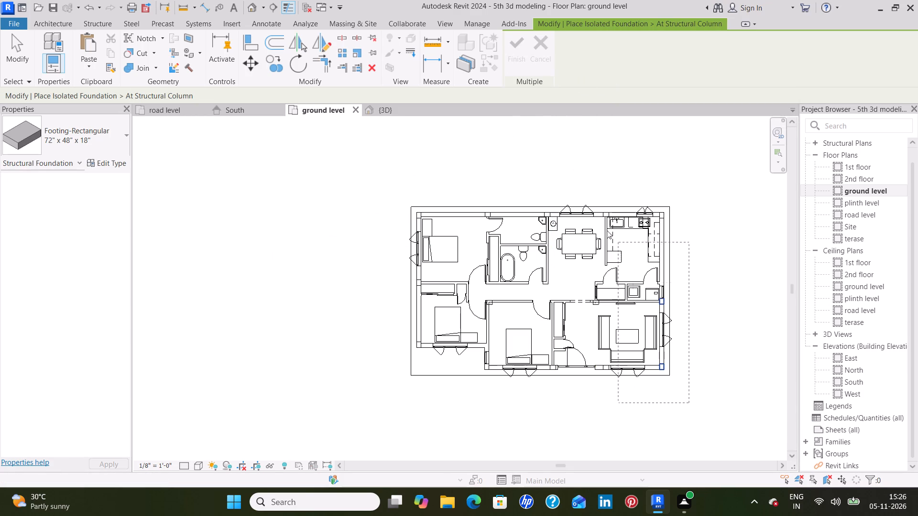
drag(607, 230, 373, 195)
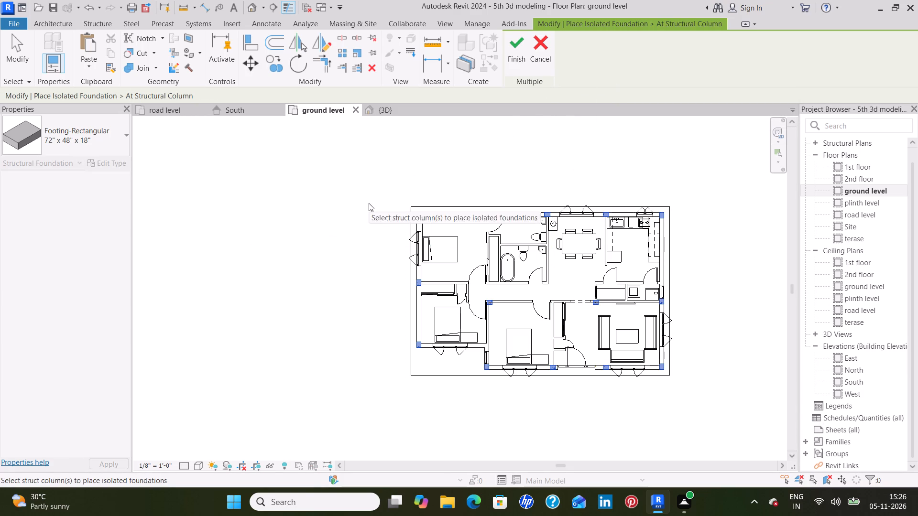
click(524, 49)
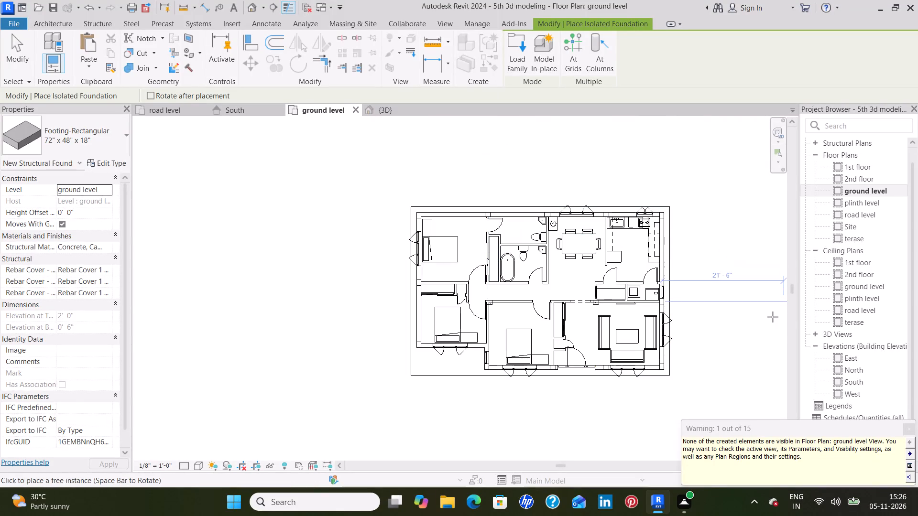
click(910, 430)
click(392, 112)
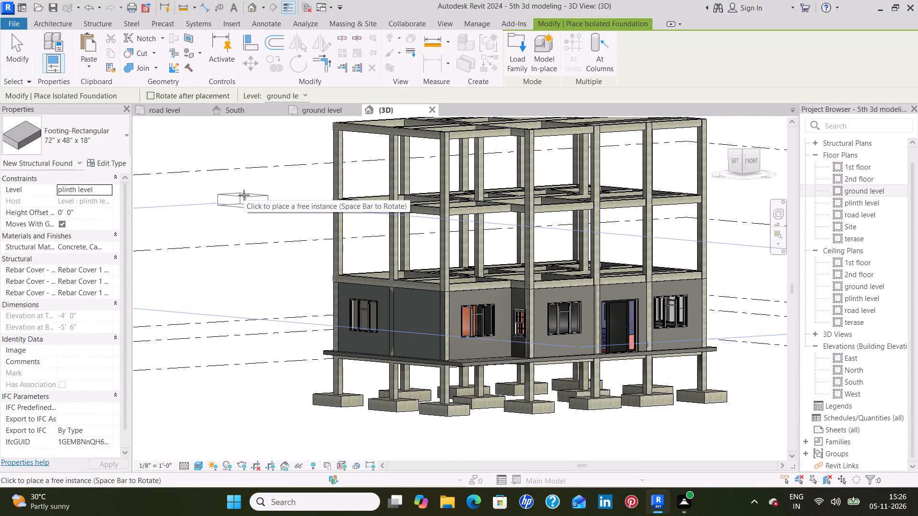
key(Escape)
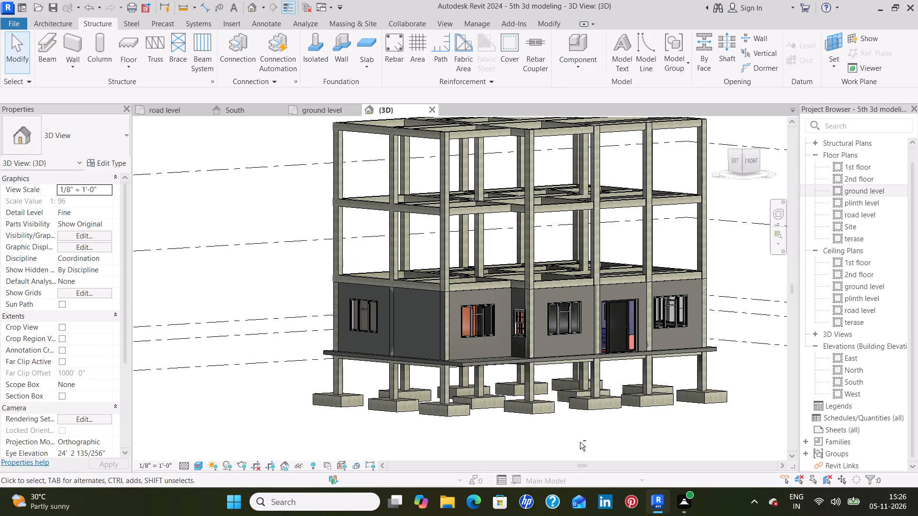
Examine the footings under the columns in 3D from below, the front and the side, and in the South elevation.
shift+middle_drag(580, 442, 568, 337)
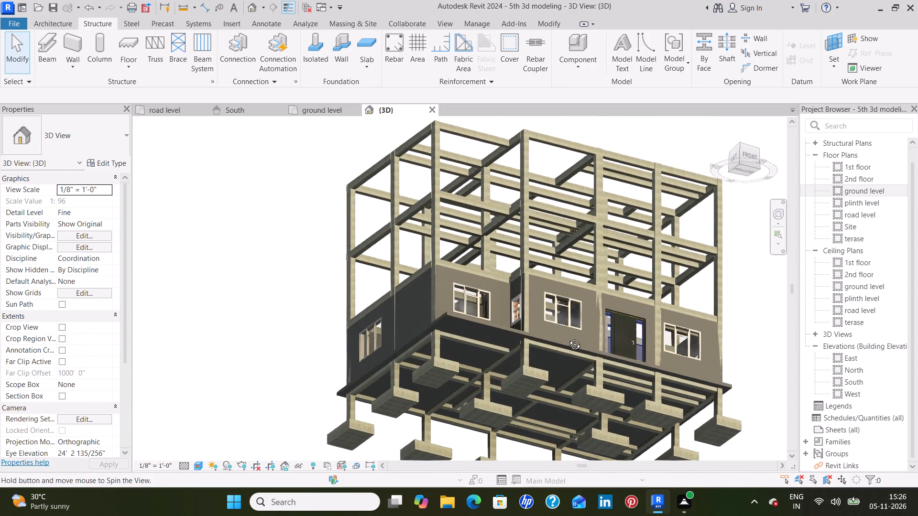
shift+middle_drag(568, 337, 519, 228)
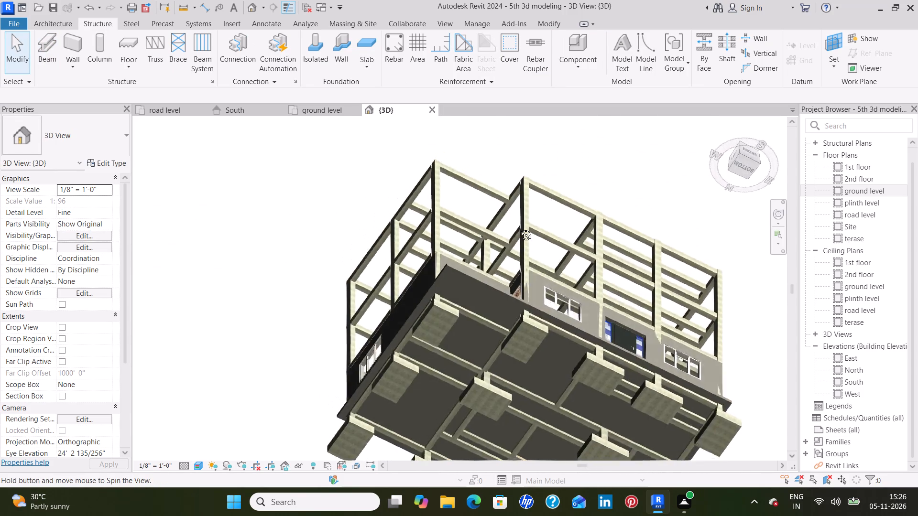
shift+middle_drag(519, 228, 466, 237)
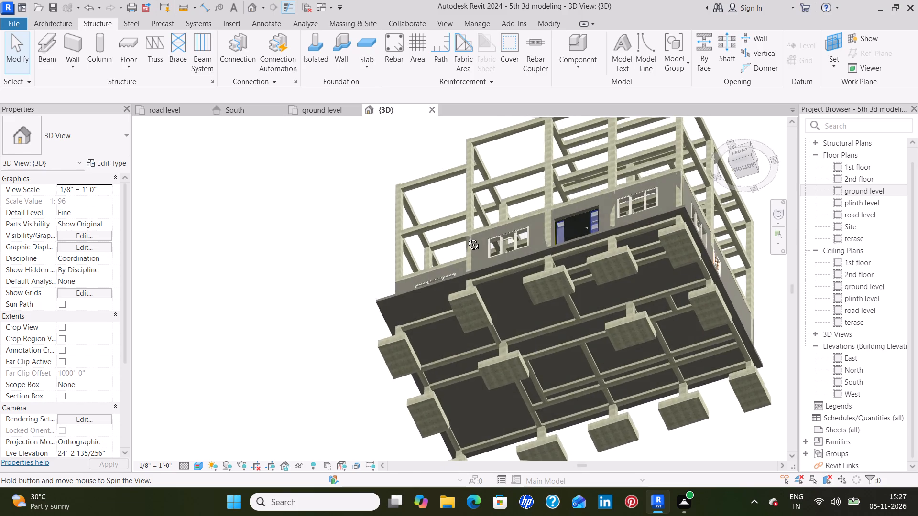
shift+middle_drag(466, 237, 522, 237)
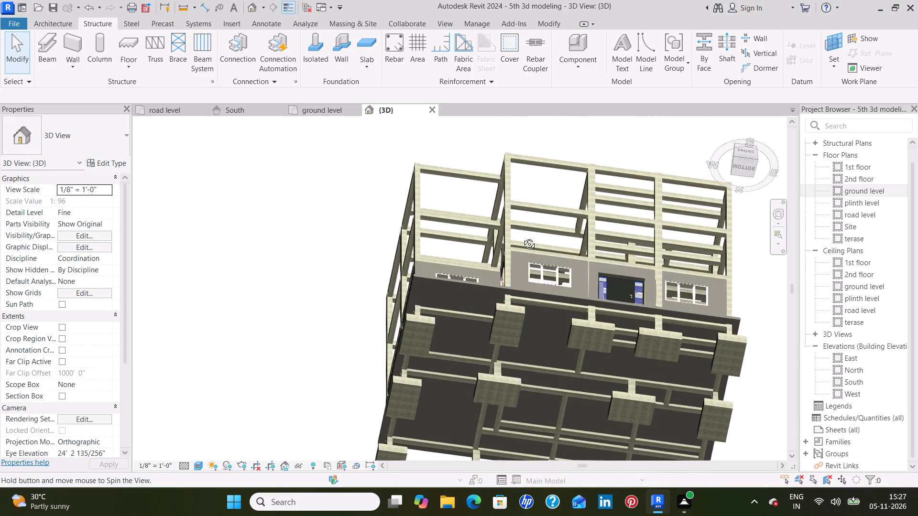
shift+middle_drag(522, 237, 463, 411)
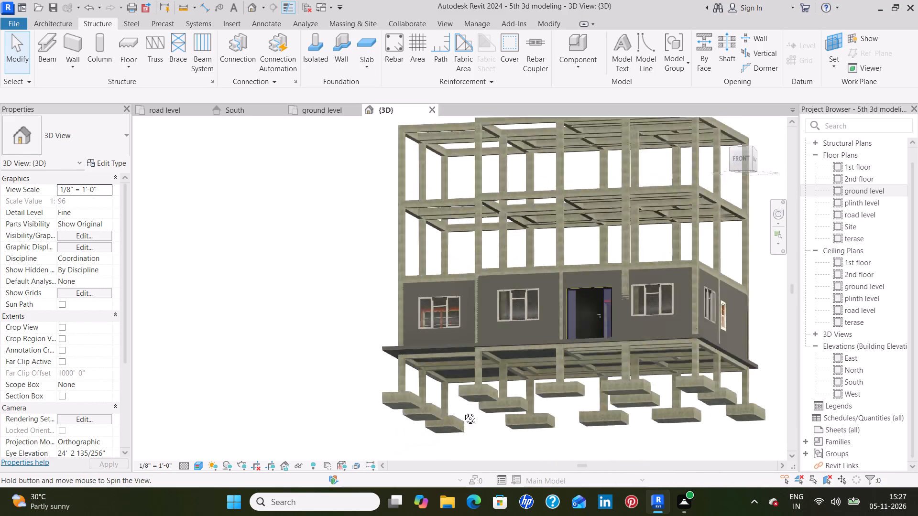
shift+middle_drag(463, 411, 425, 429)
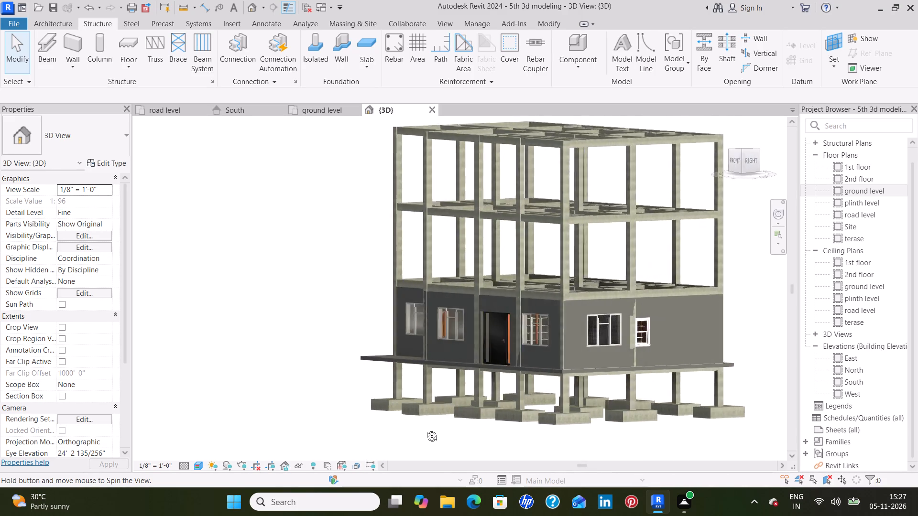
shift+middle_drag(425, 429, 480, 280)
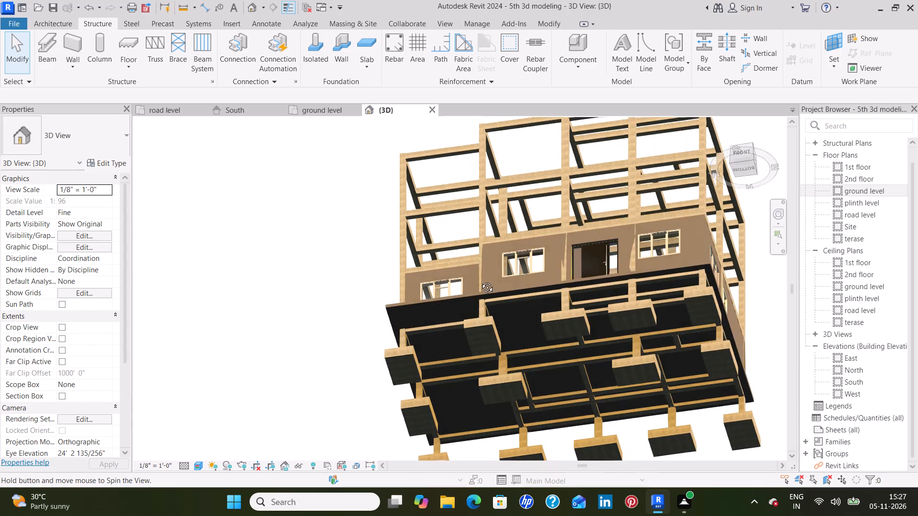
shift+middle_drag(480, 280, 485, 398)
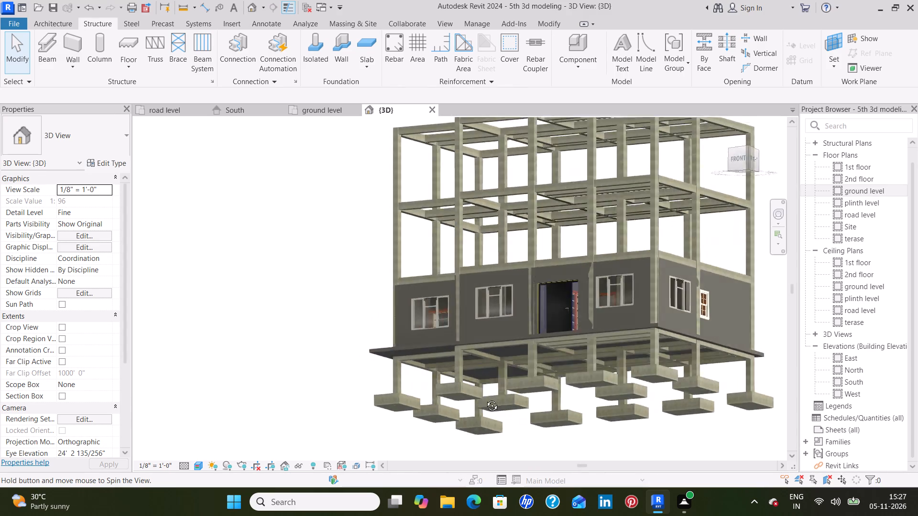
shift+middle_drag(485, 398, 492, 430)
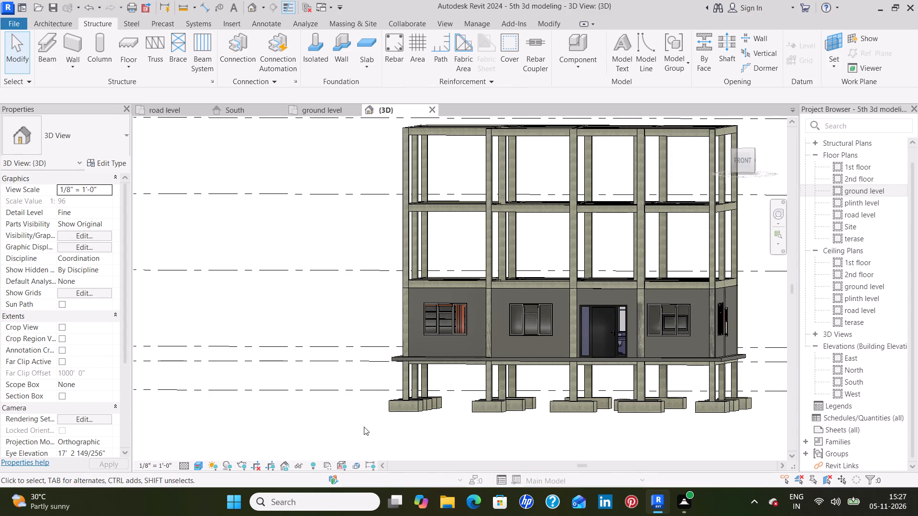
middle_drag(359, 417, 372, 446)
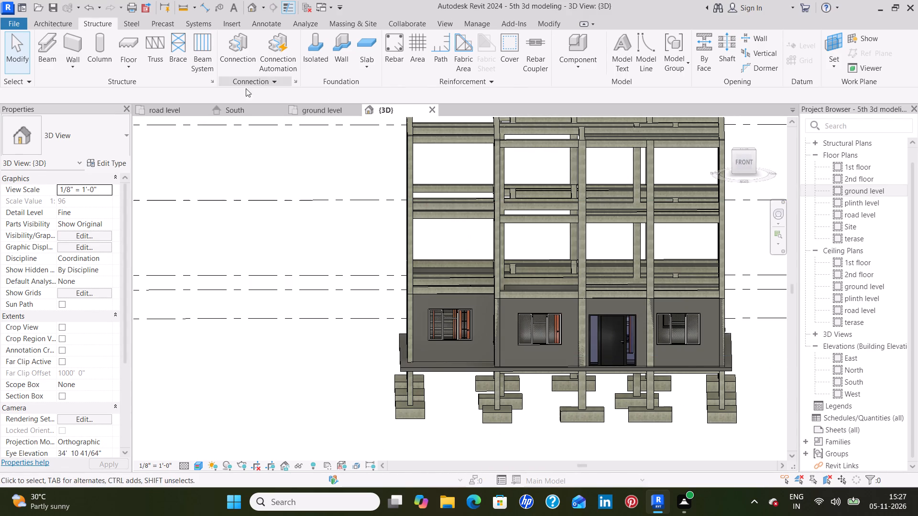
click(241, 110)
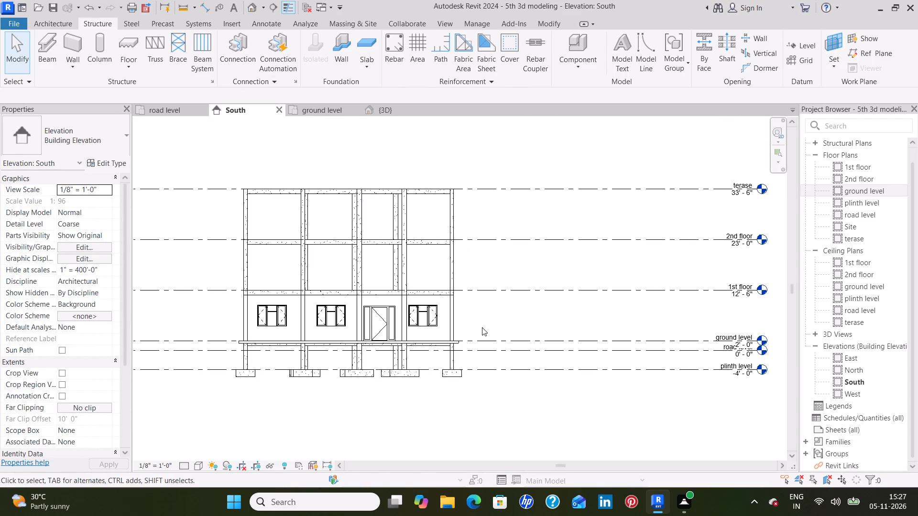
middle_drag(482, 325, 585, 300)
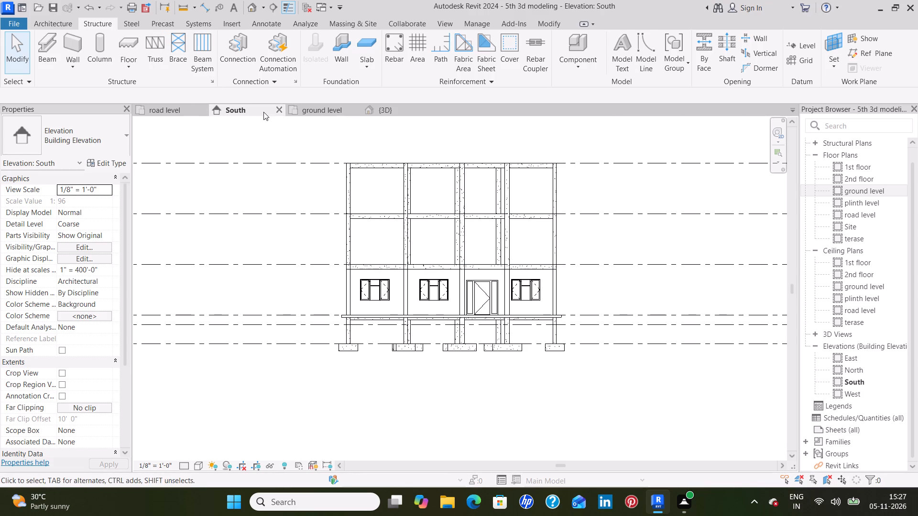
click(391, 112)
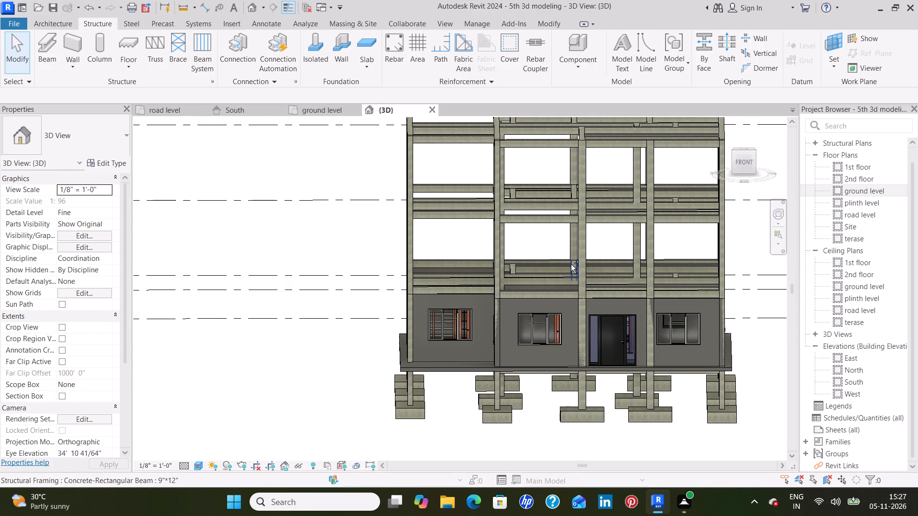
shift+middle_drag(571, 263, 578, 393)
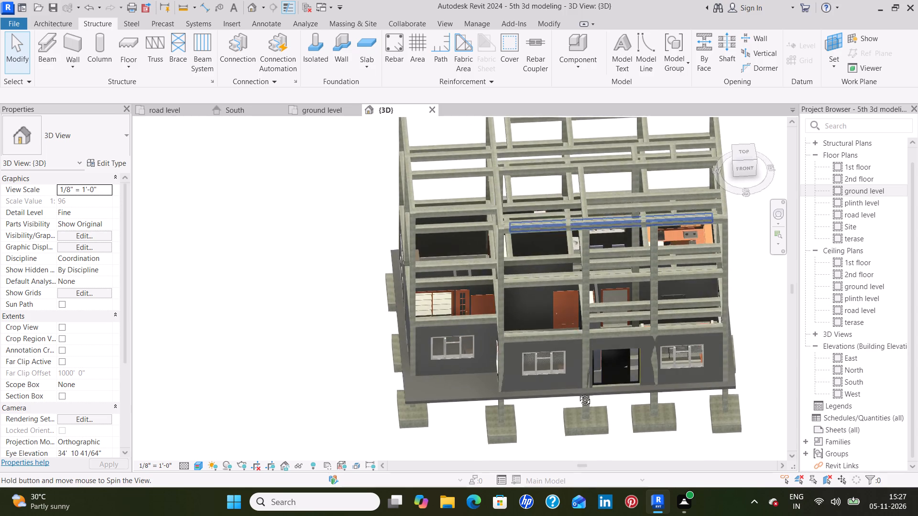
shift+middle_drag(578, 393, 564, 268)
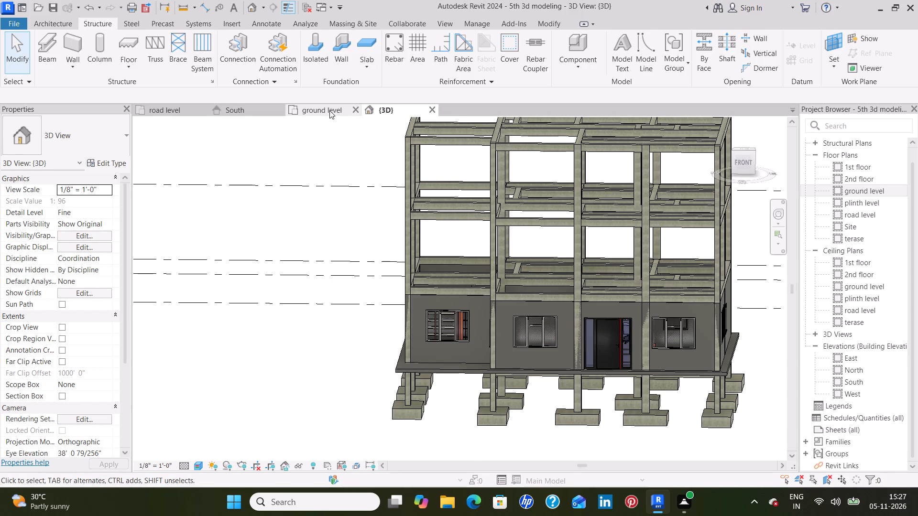
In the South elevation, copy the ground-floor storey's elements, excluding levels, structural columns and structural framing, and start pasting them aligned to selected levels.
click(233, 112)
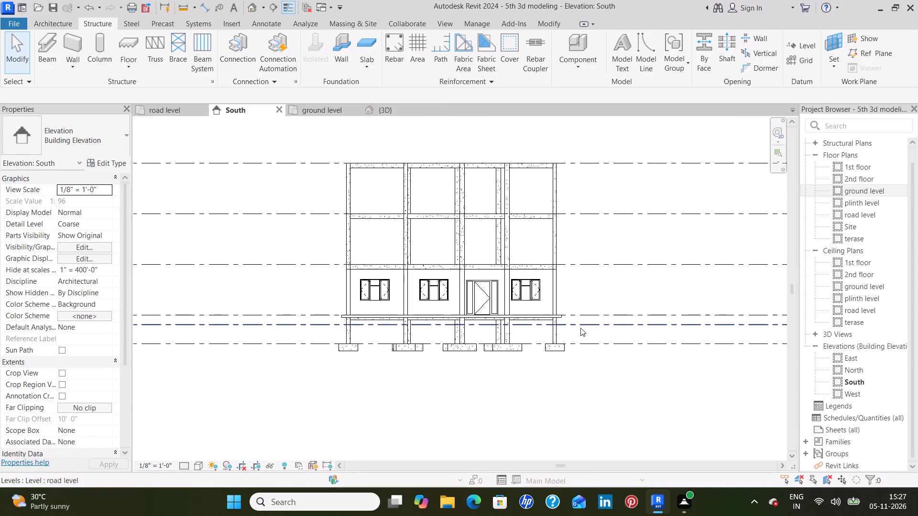
drag(582, 336, 351, 233)
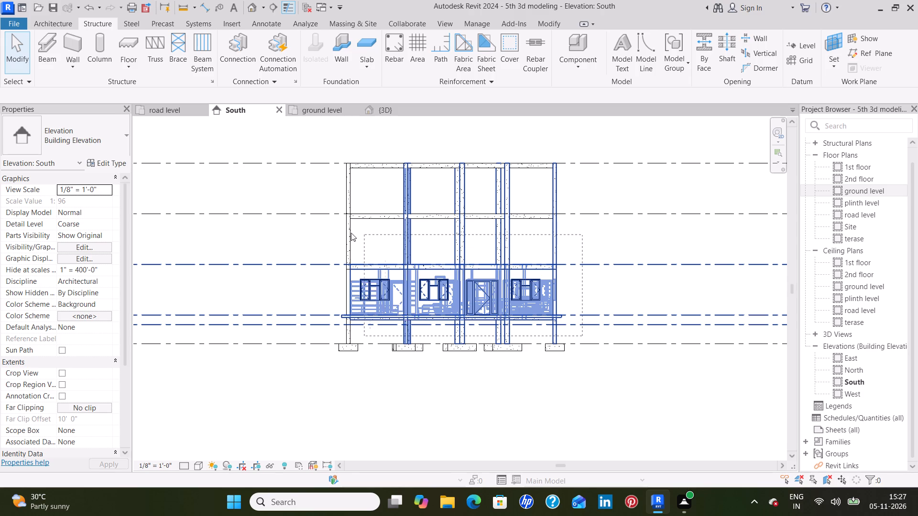
drag(351, 233, 336, 231)
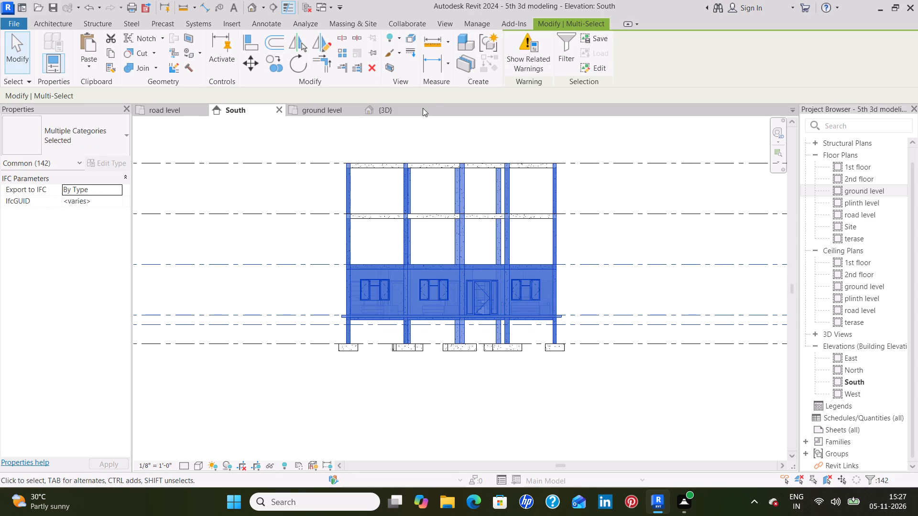
click(567, 56)
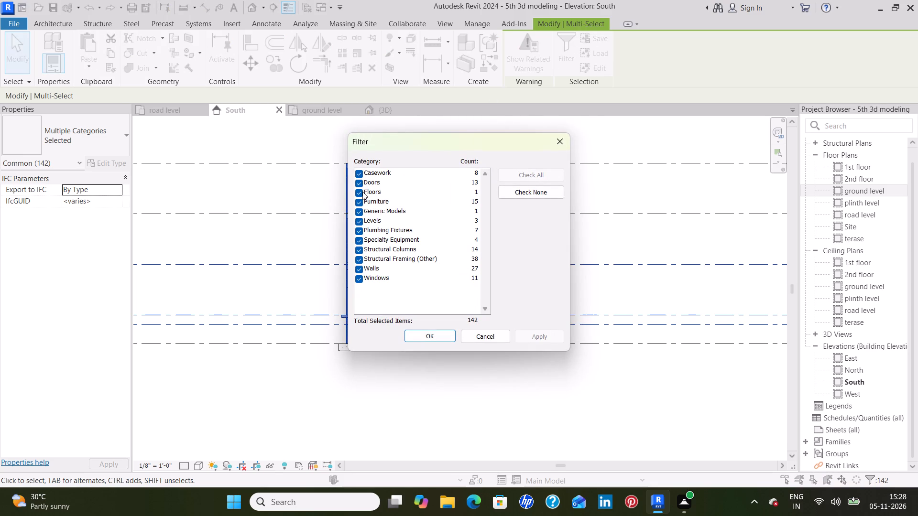
click(359, 221)
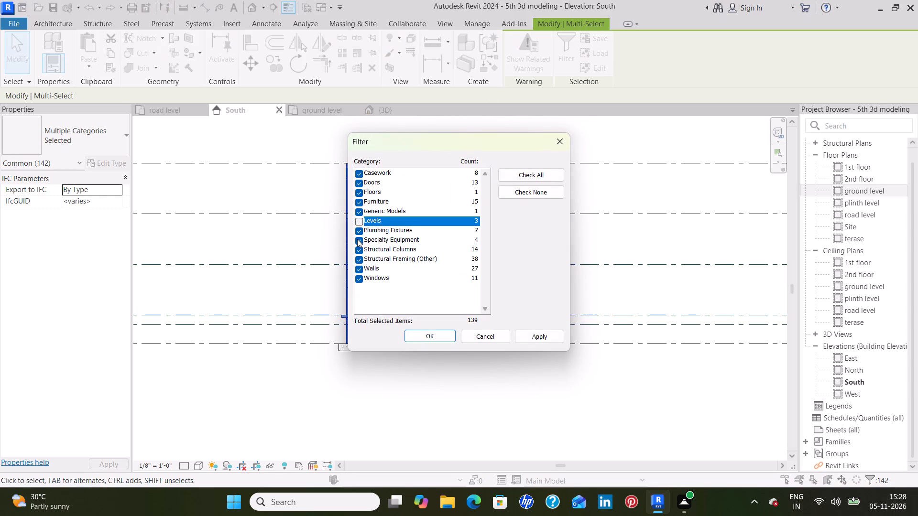
click(358, 248)
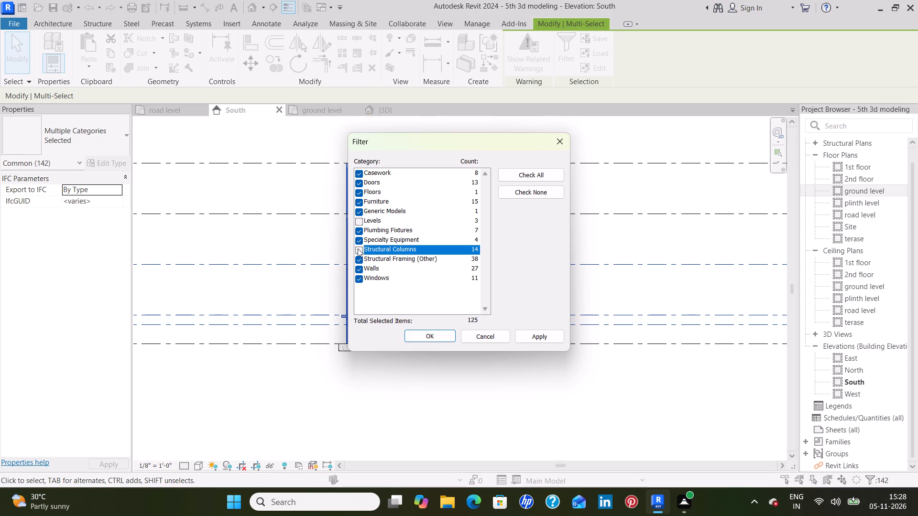
click(360, 261)
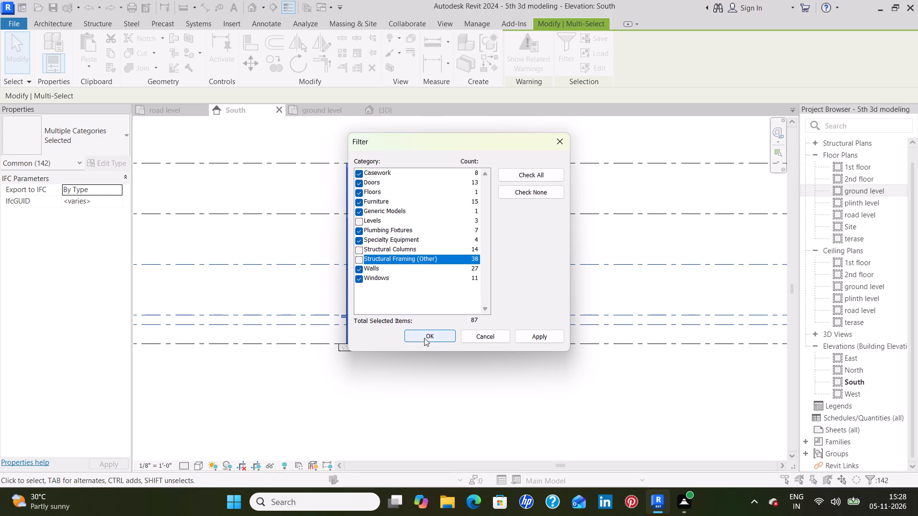
click(555, 338)
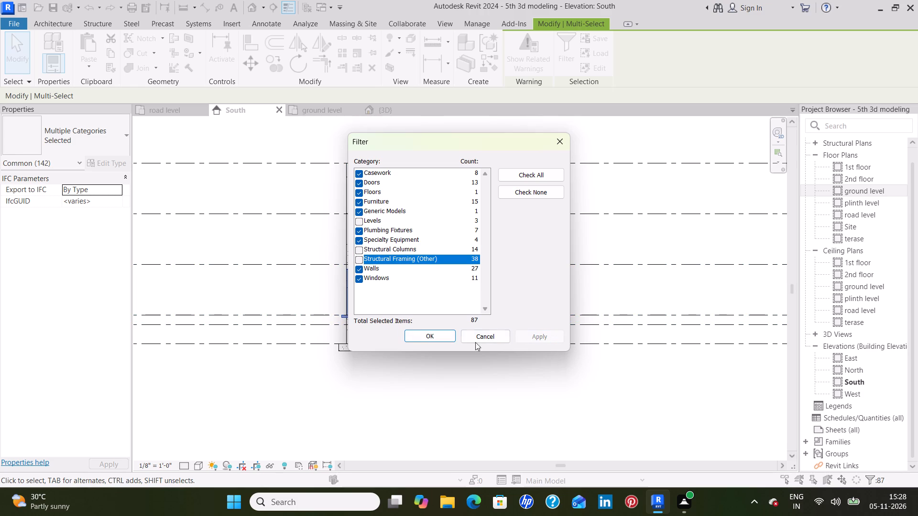
click(431, 337)
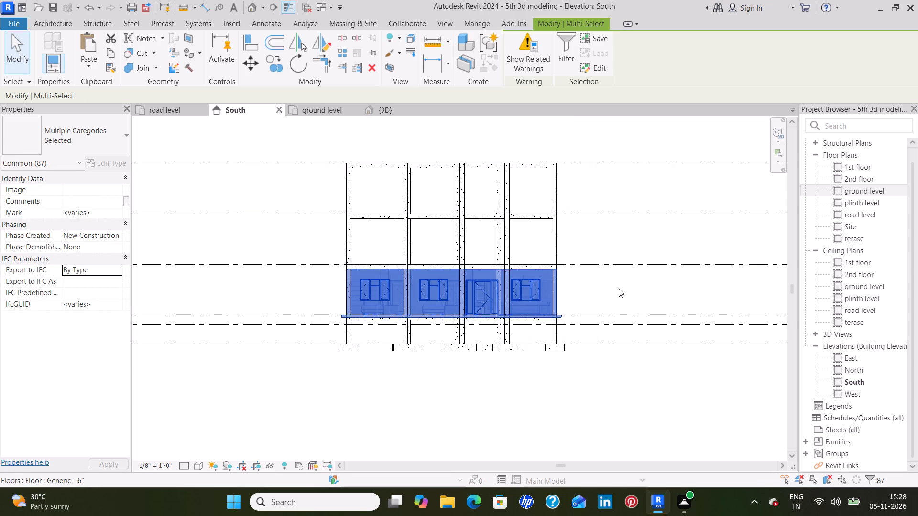
click(113, 55)
click(93, 65)
click(142, 107)
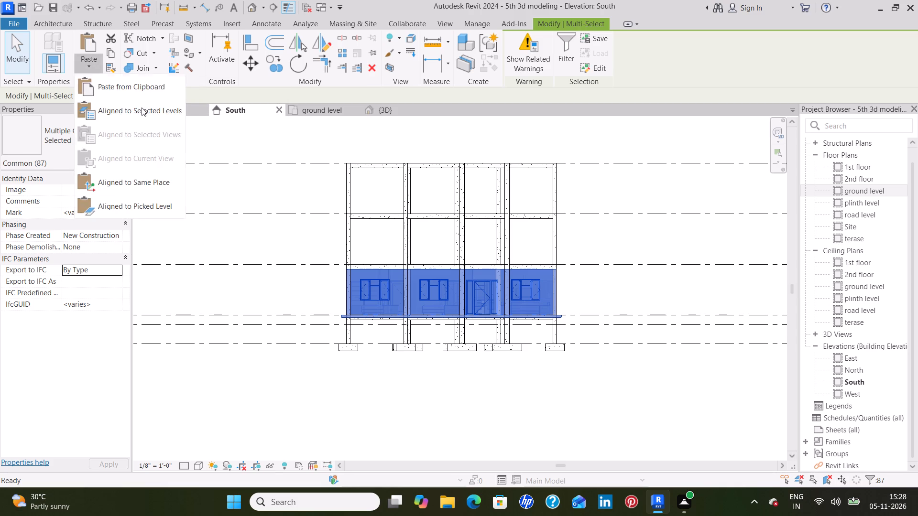
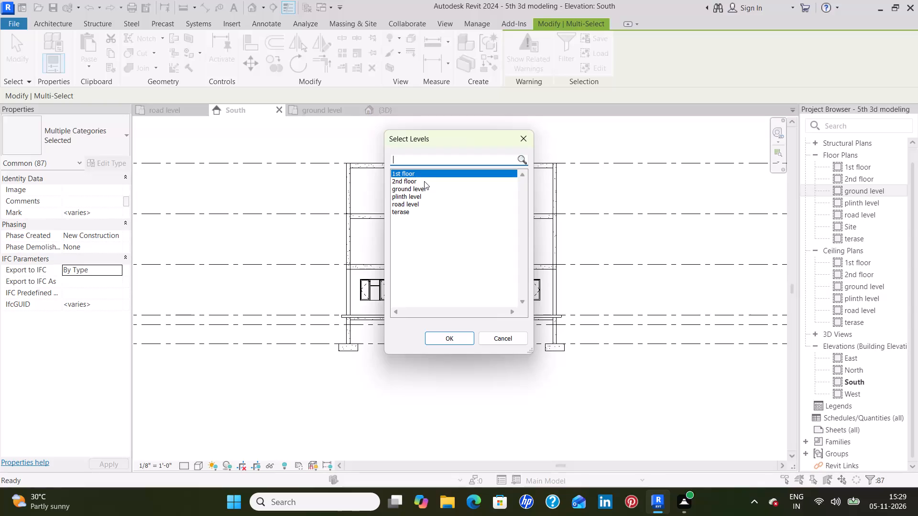
Paste the copied elements aligned to the 1st floor, 2nd floor and terase levels.
ctrl+click(424, 181)
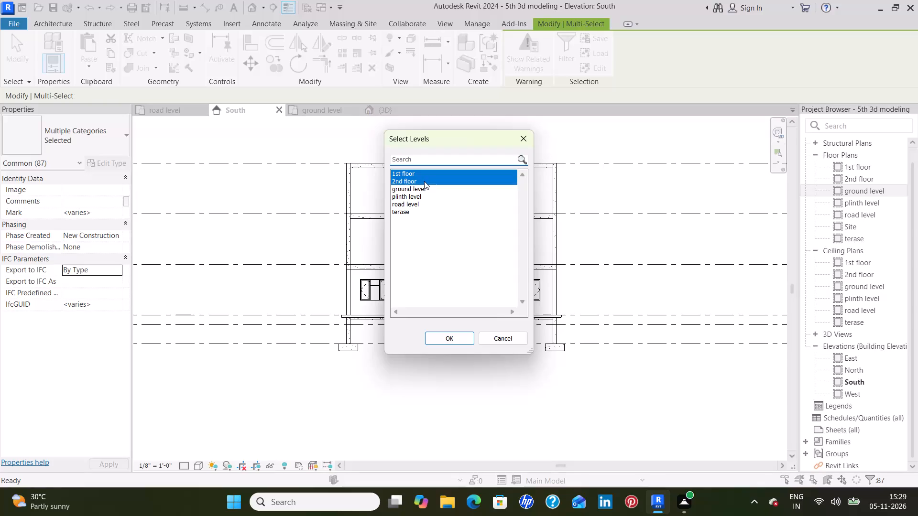
ctrl+click(419, 213)
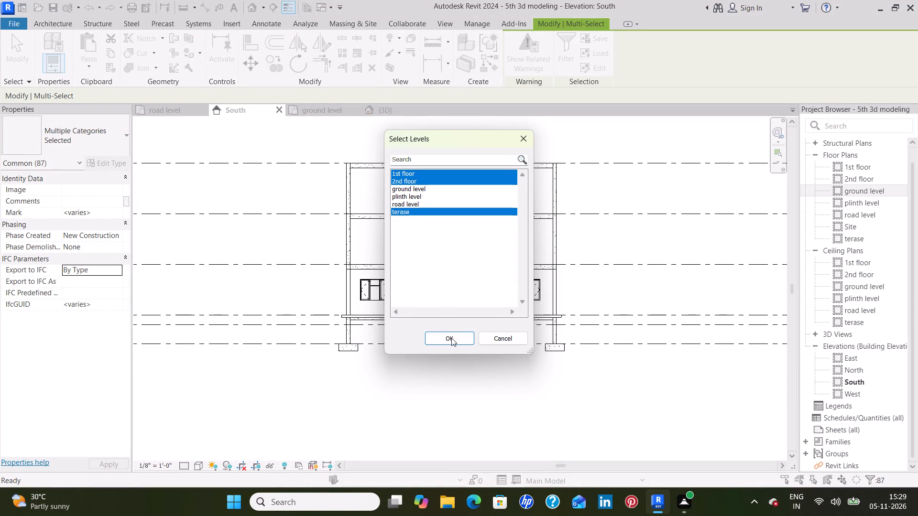
click(455, 336)
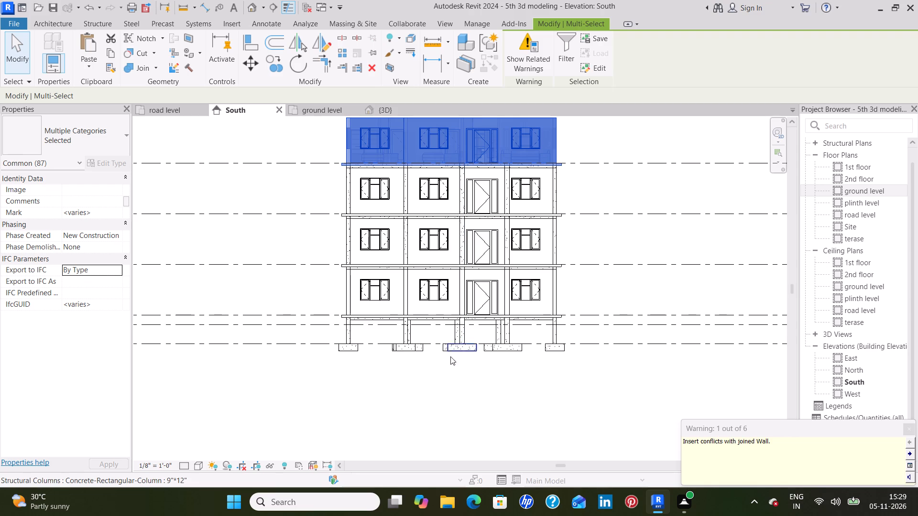
click(456, 386)
Delete the pasted walls, windows and doors standing above the terase level in the South elevation.
middle_drag(419, 138, 393, 256)
drag(565, 255, 303, 247)
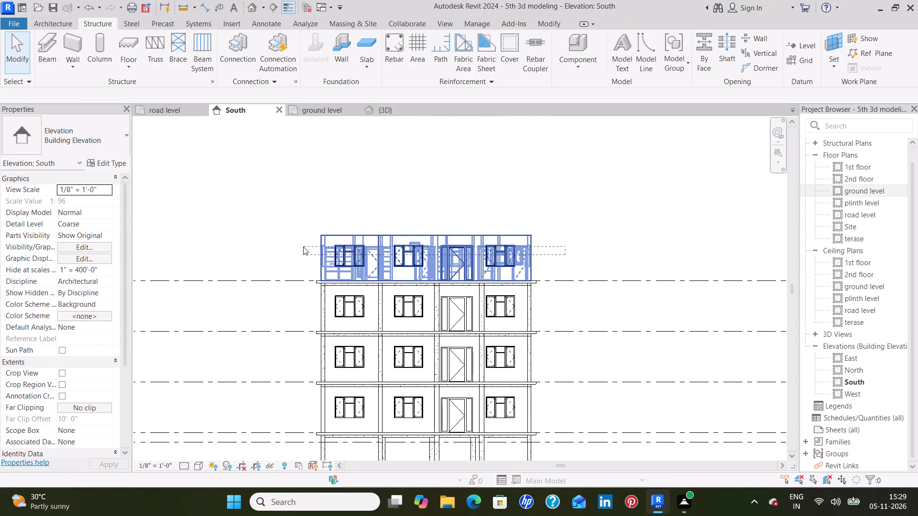
drag(303, 247, 301, 247)
key(Delete)
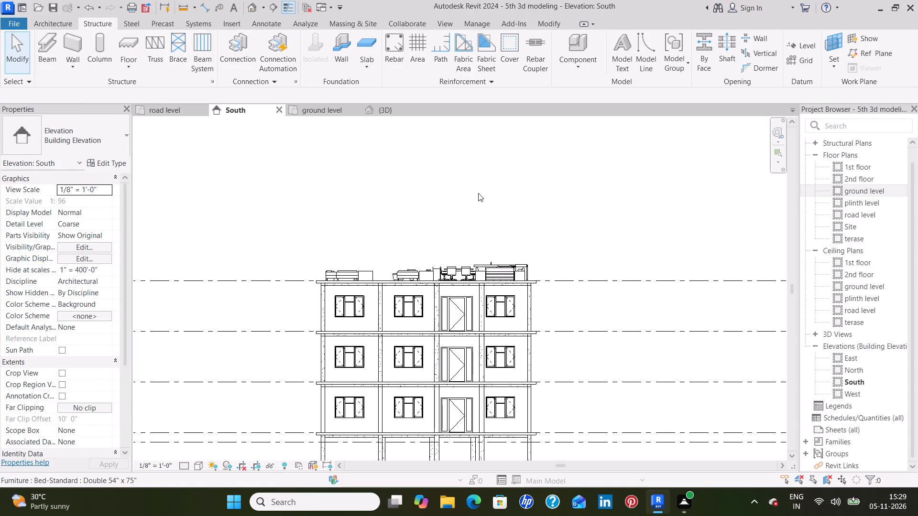
In the 3D view, delete the three sofas and the rectangular coffee table from the terrace.
middle_drag(478, 193, 484, 284)
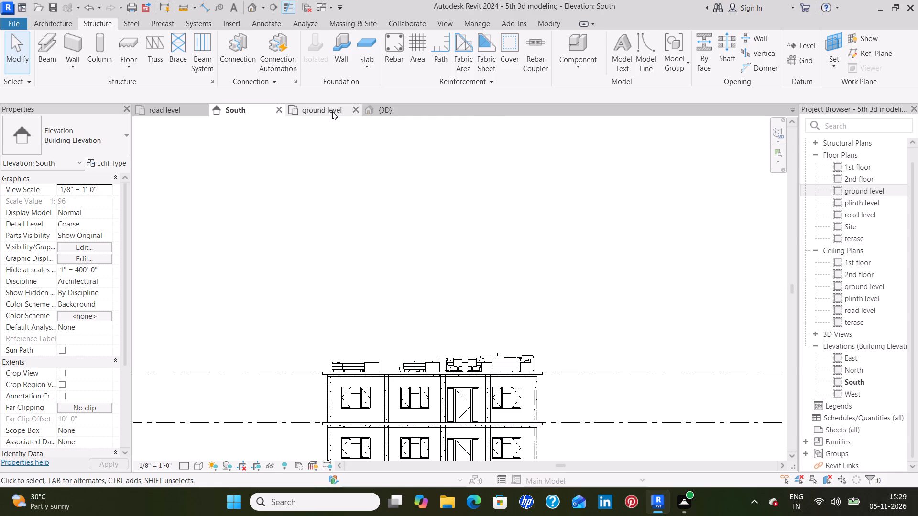
click(383, 112)
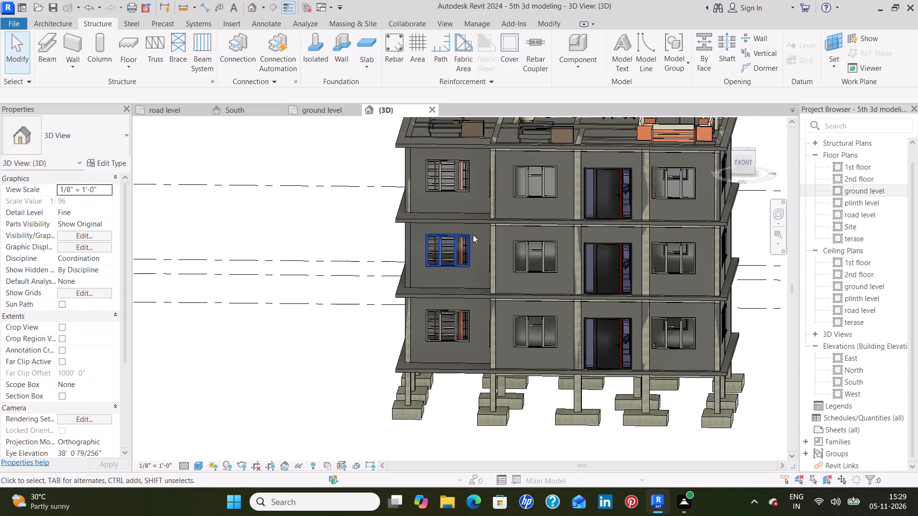
shift+middle_drag(544, 200, 515, 261)
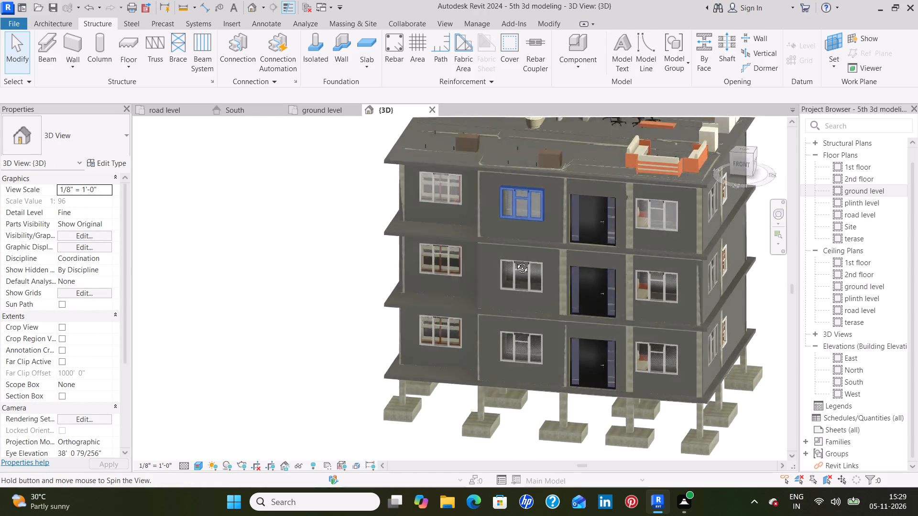
shift+middle_drag(515, 261, 498, 309)
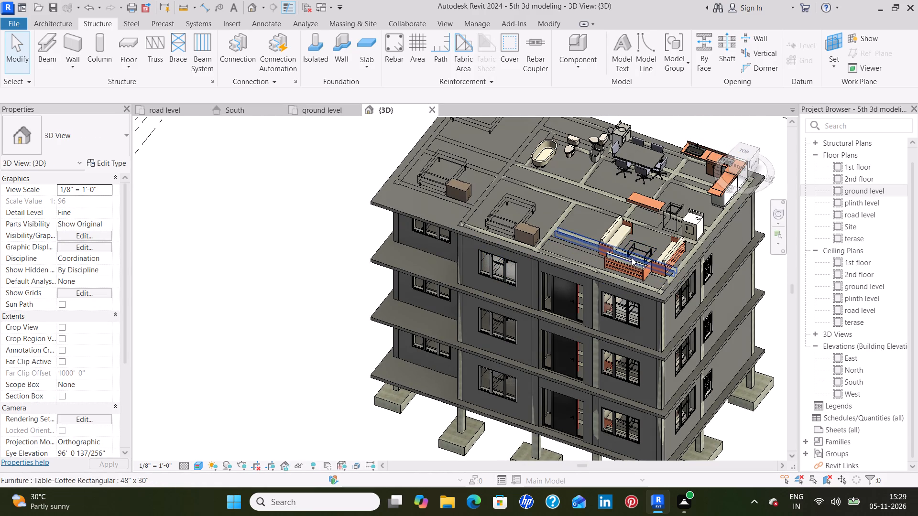
click(630, 262)
key(Delete)
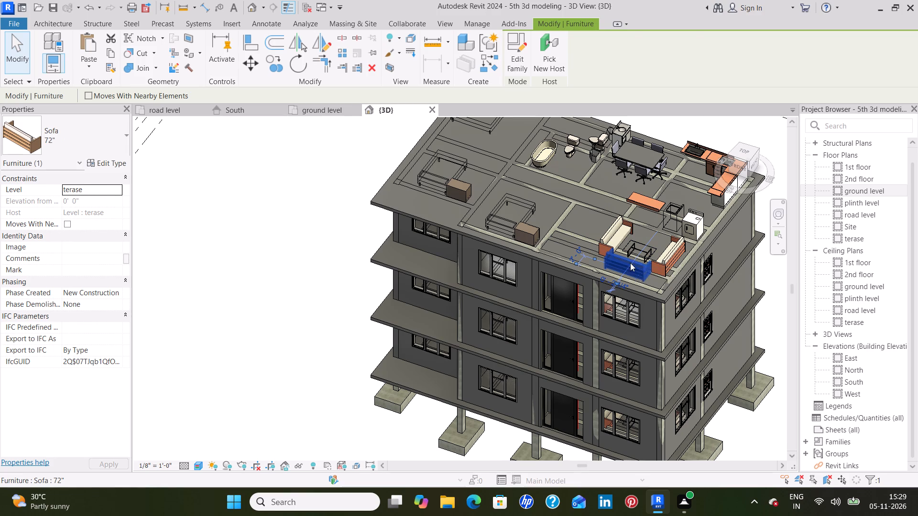
click(663, 260)
key(Delete)
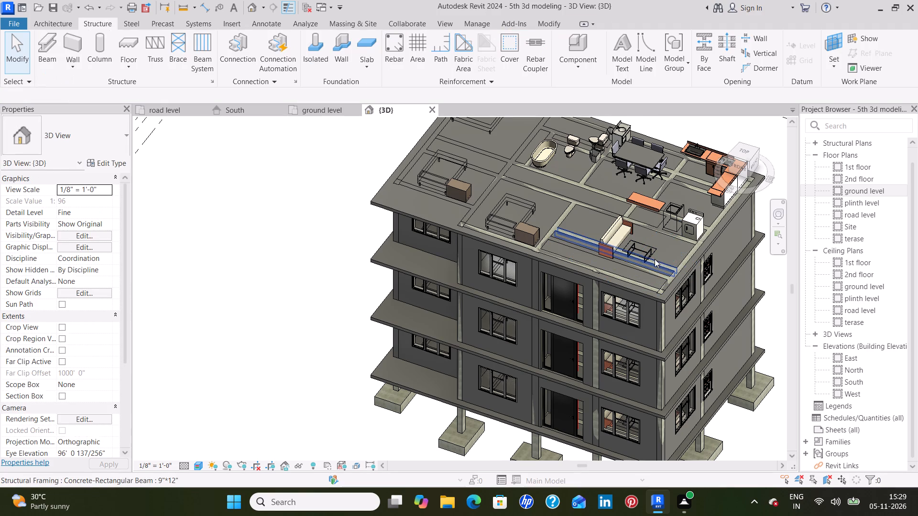
click(645, 255)
key(Delete)
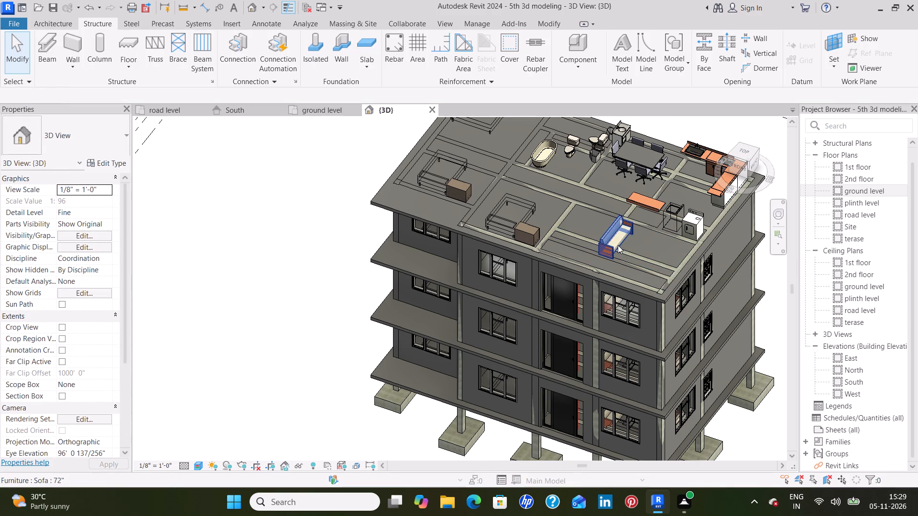
click(615, 243)
key(Delete)
Delete the separate counter top, the dryer and the unit beside it from the terrace.
click(649, 206)
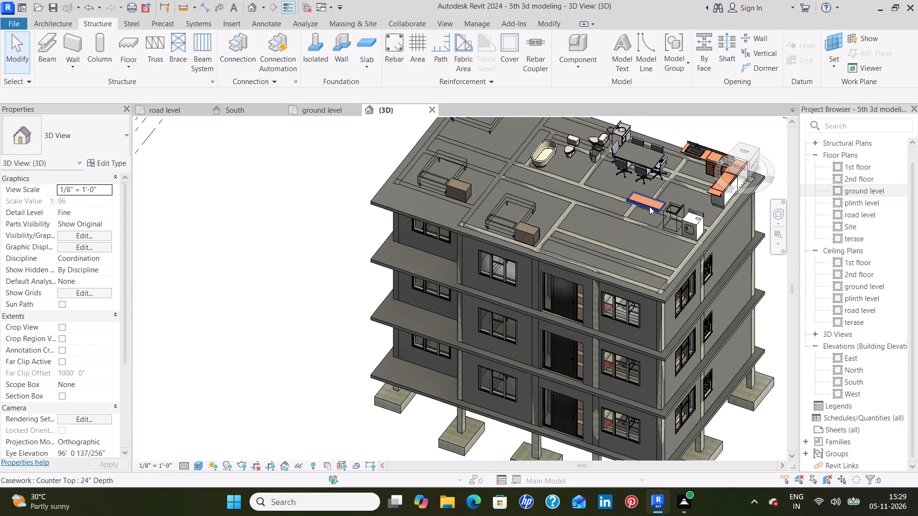
key(Delete)
click(667, 213)
key(Delete)
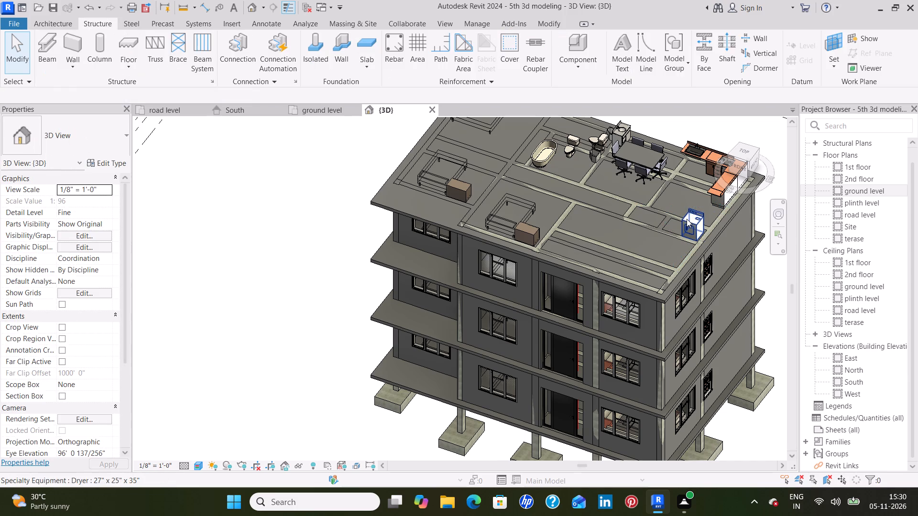
click(687, 219)
key(Delete)
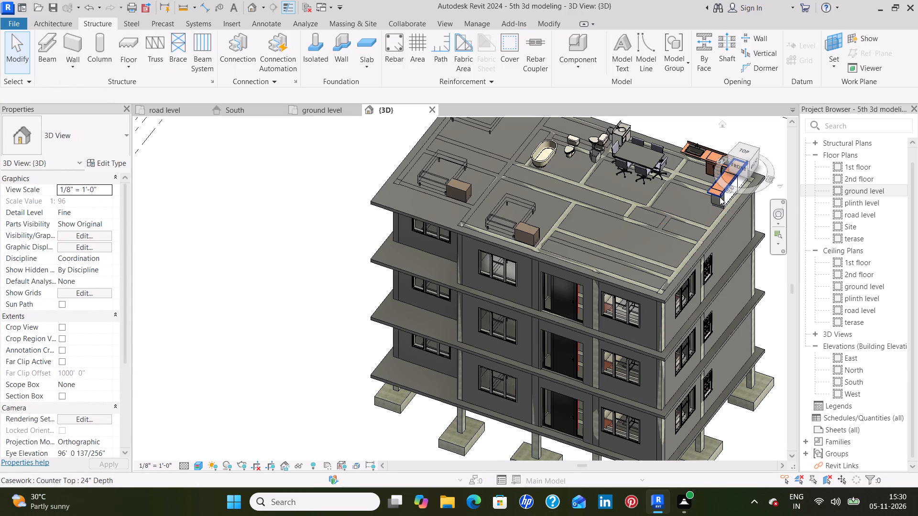
Delete the kitchen counter tops, vanity cabinet, base cabinets and sink from the terrace corner.
click(718, 193)
key(Delete)
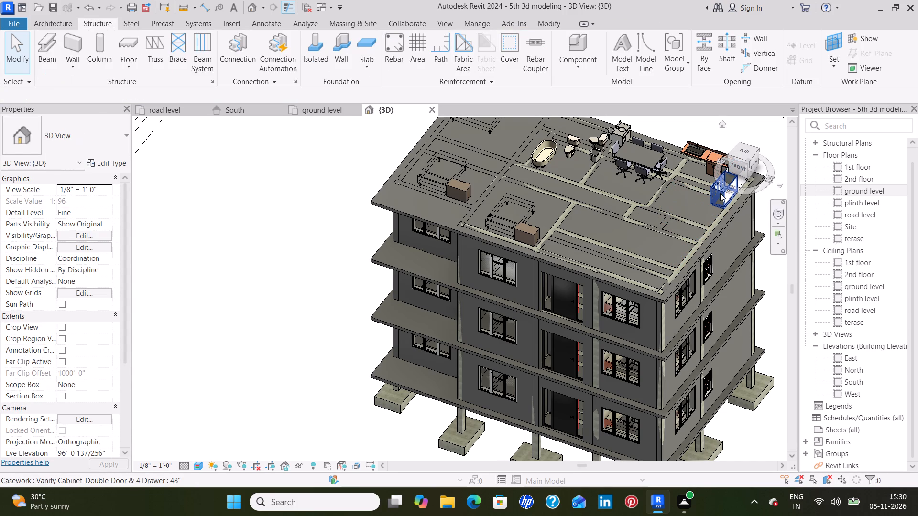
click(720, 193)
key(Delete)
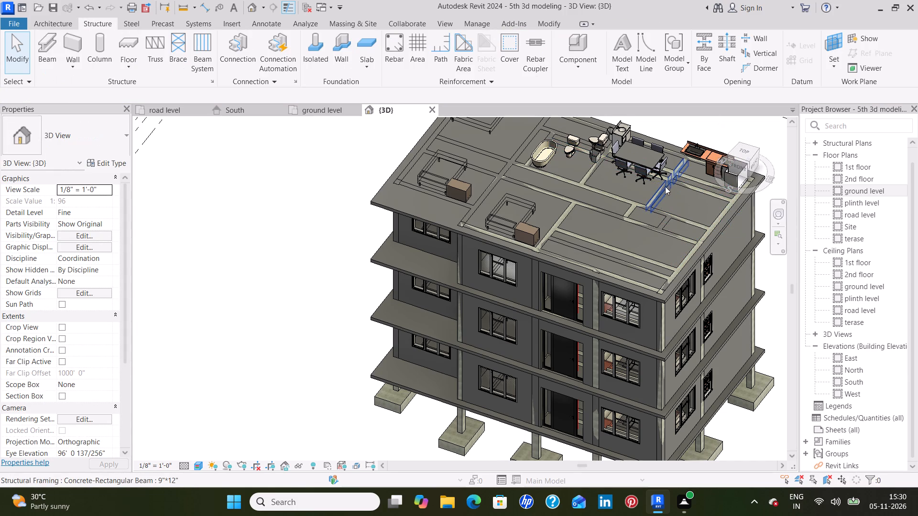
middle_drag(662, 188, 434, 272)
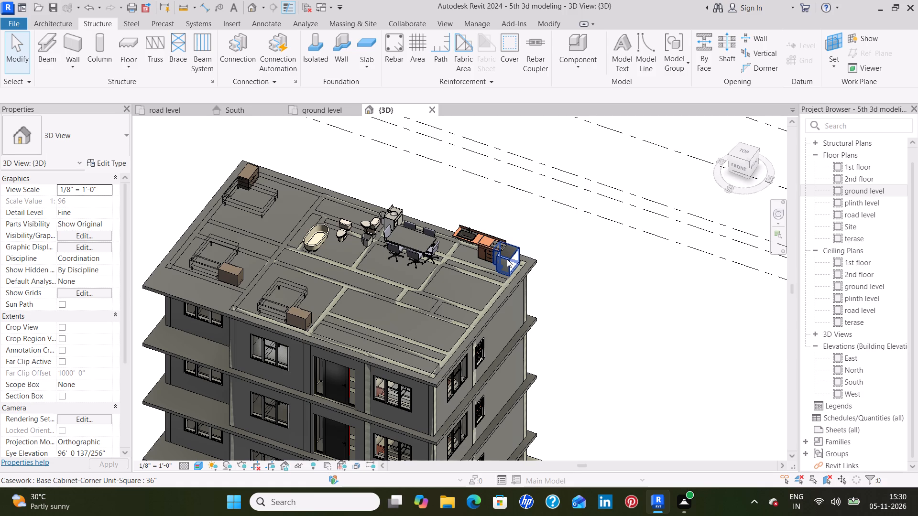
click(507, 259)
key(Delete)
click(493, 247)
key(Delete)
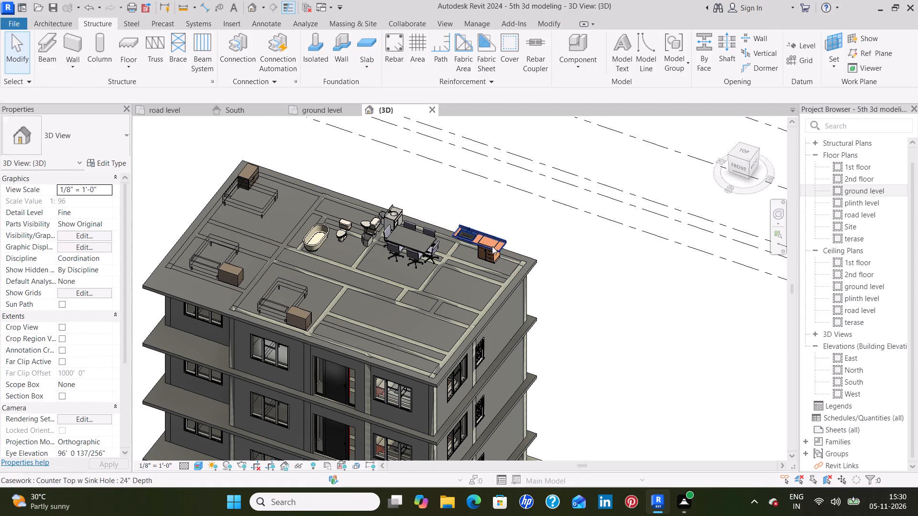
click(490, 246)
key(Delete)
click(489, 249)
key(Delete)
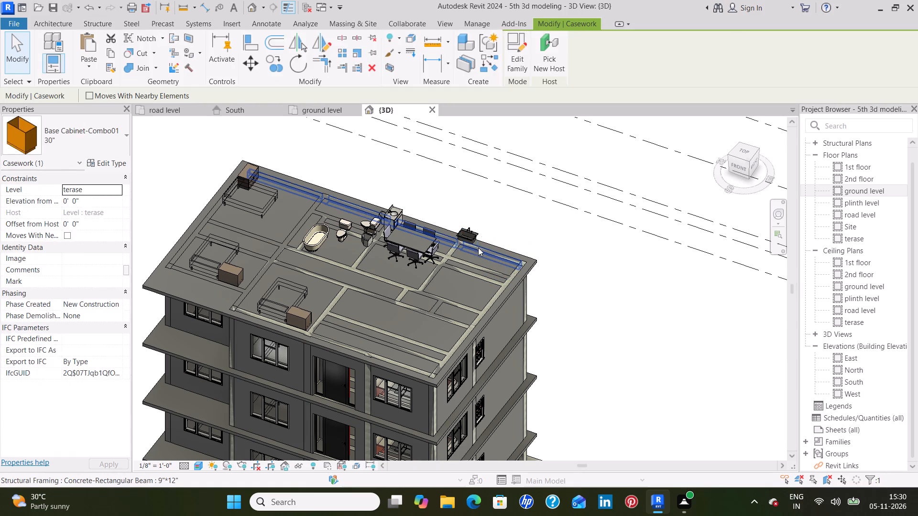
click(470, 238)
key(Delete)
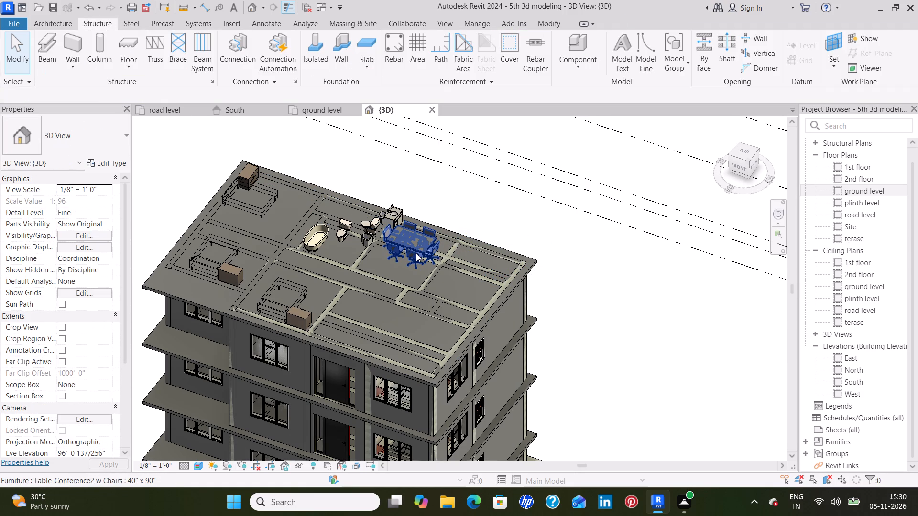
Delete the conference table with chairs from the terrace.
click(416, 253)
key(Delete)
Delete the bathroom plumbing fixtures from the terrace, including the lavatory vanity, mop sink, toilet and free-standing tub.
click(389, 218)
key(Delete)
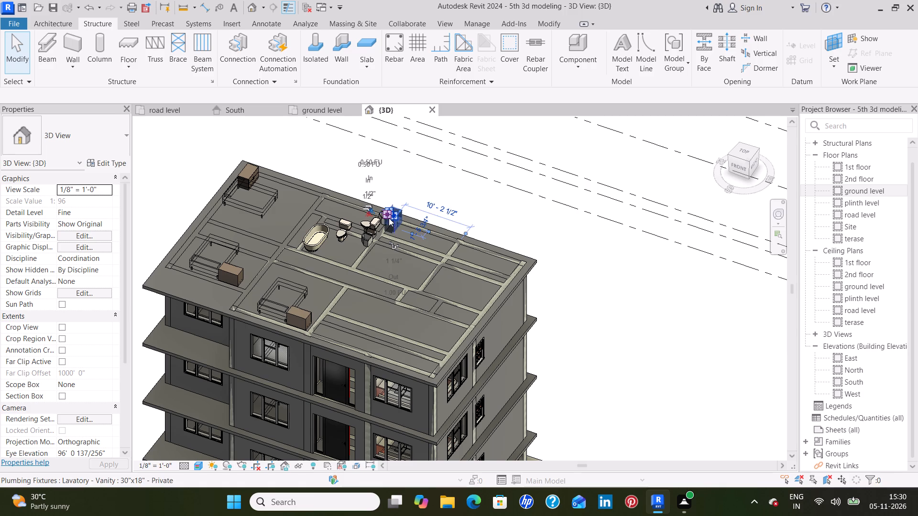
click(386, 218)
key(Delete)
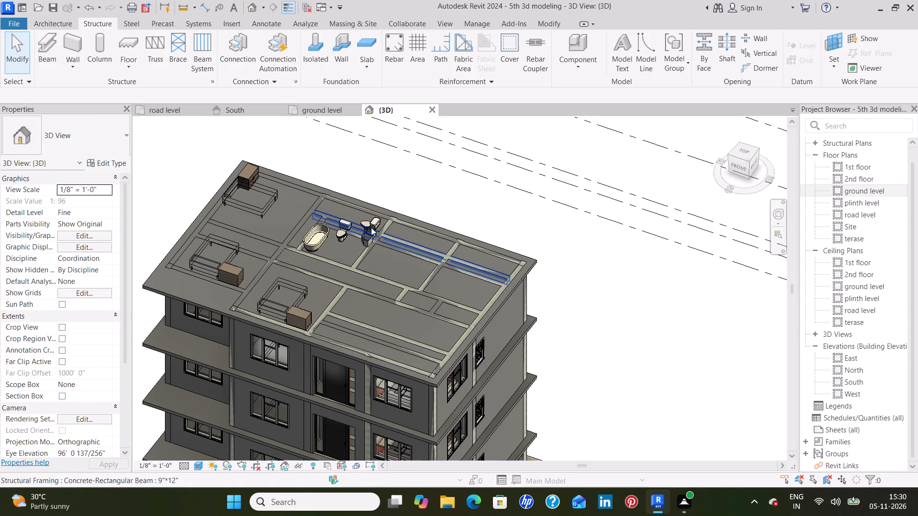
click(372, 227)
key(Delete)
click(370, 240)
key(Delete)
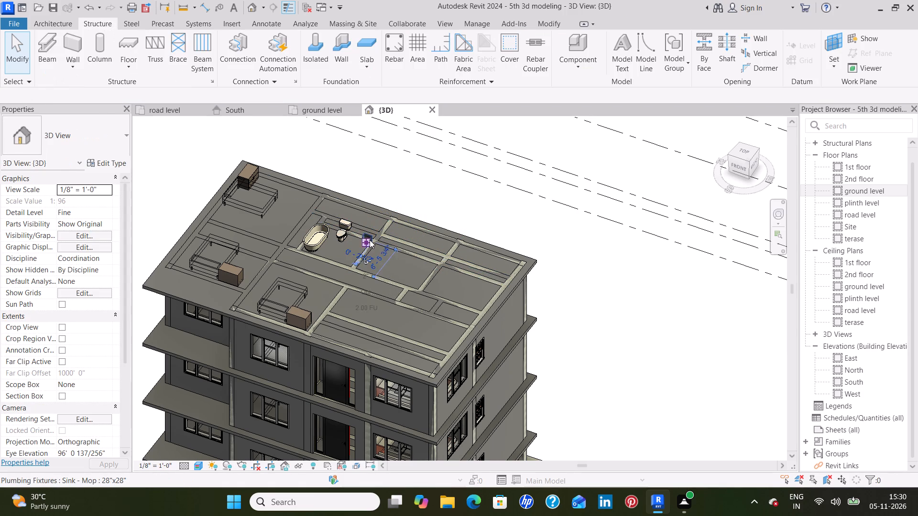
click(345, 228)
key(Delete)
click(319, 233)
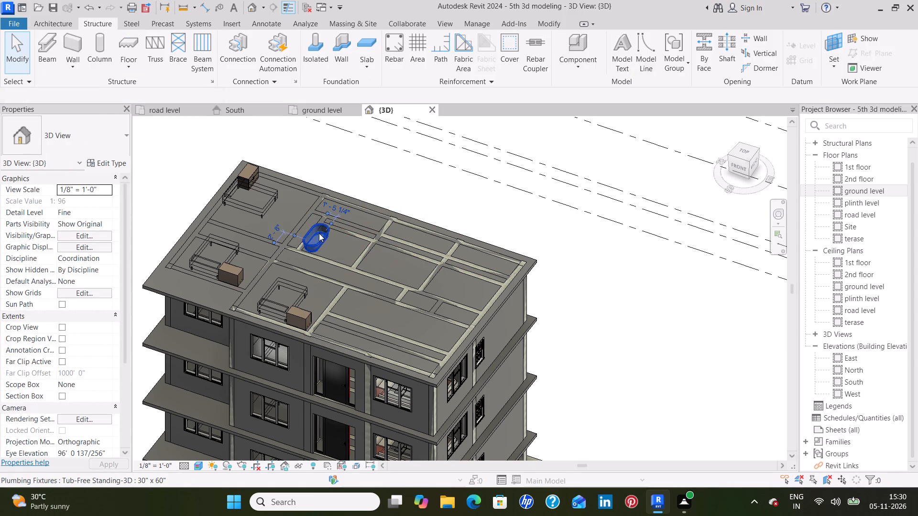
key(Delete)
Delete the three double beds and the three lateral file cabinets from the terrace.
click(264, 202)
key(Delete)
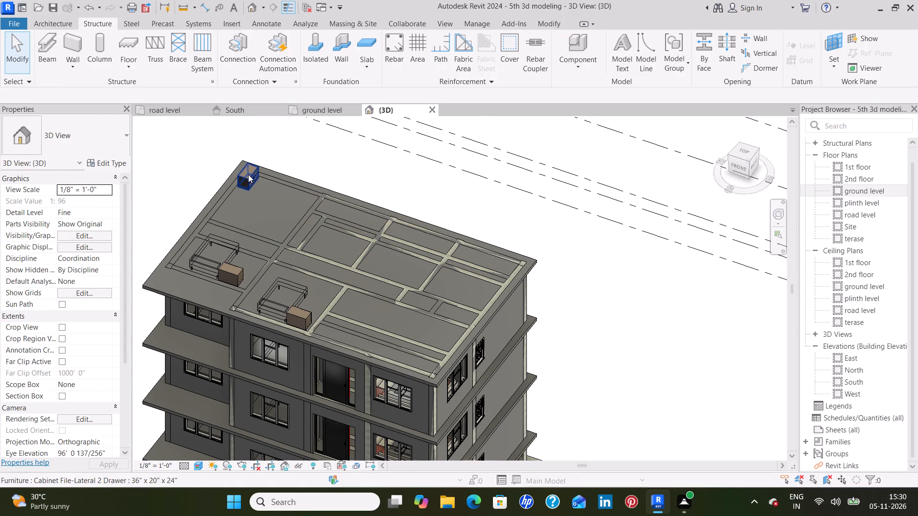
click(248, 174)
key(Delete)
click(222, 255)
key(Delete)
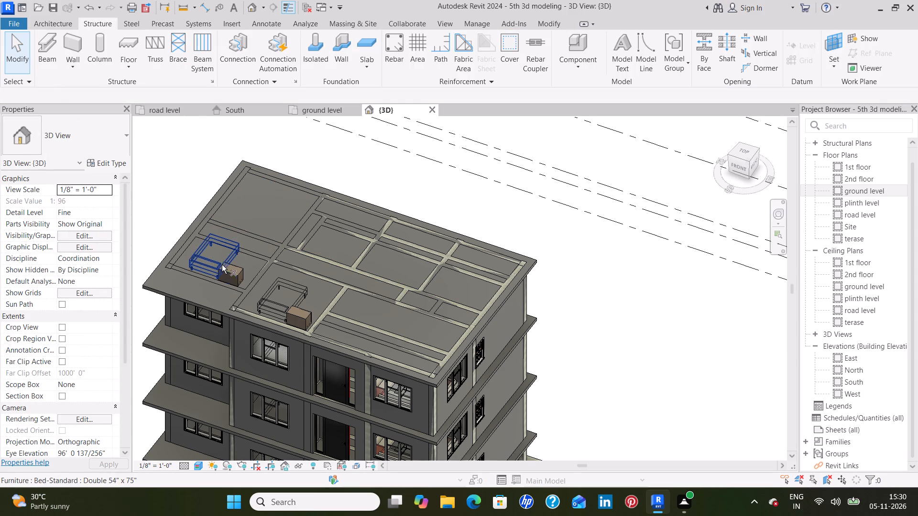
click(231, 272)
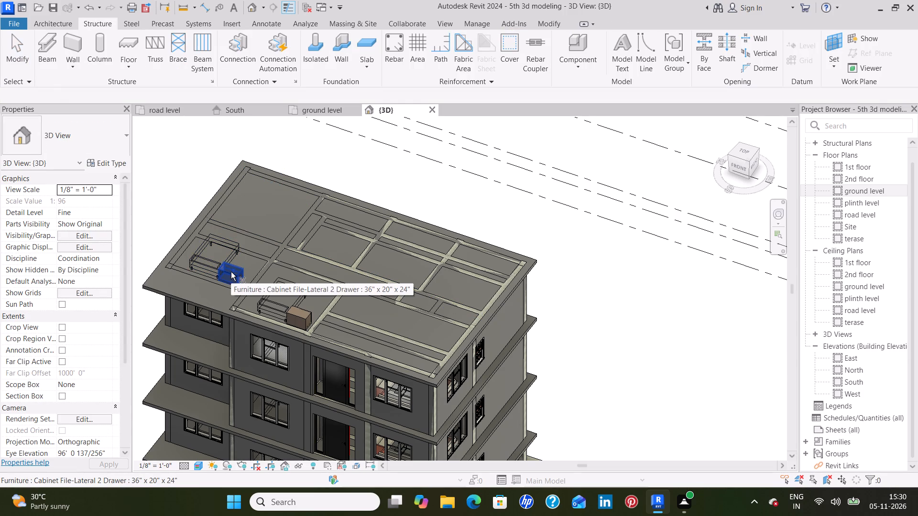
key(Delete)
click(215, 258)
key(Delete)
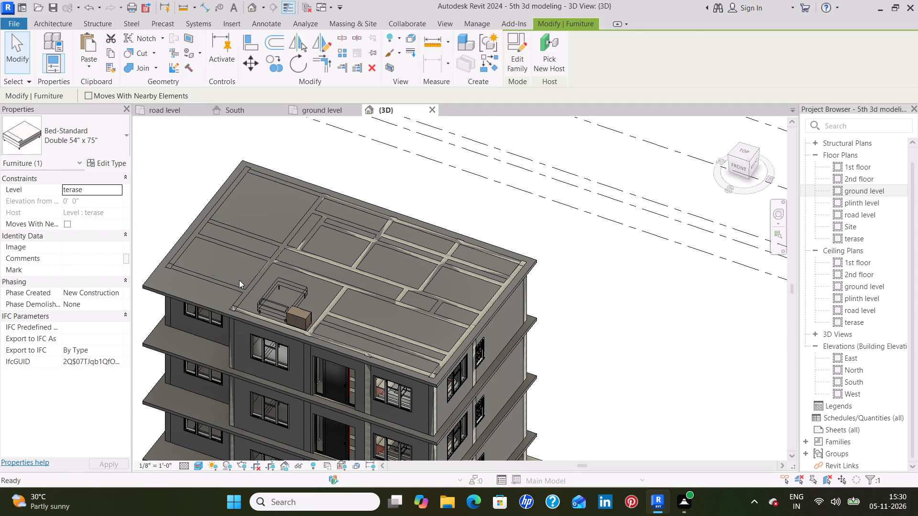
click(306, 294)
key(Delete)
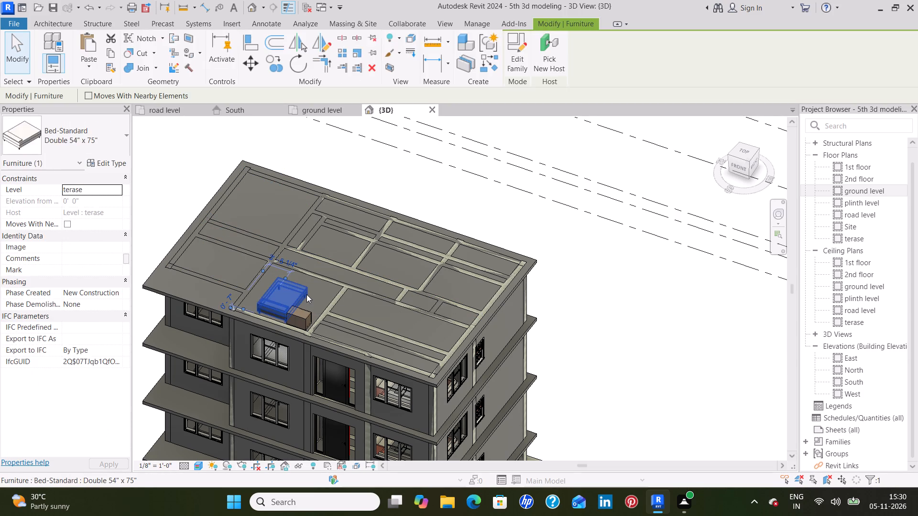
click(300, 317)
key(Delete)
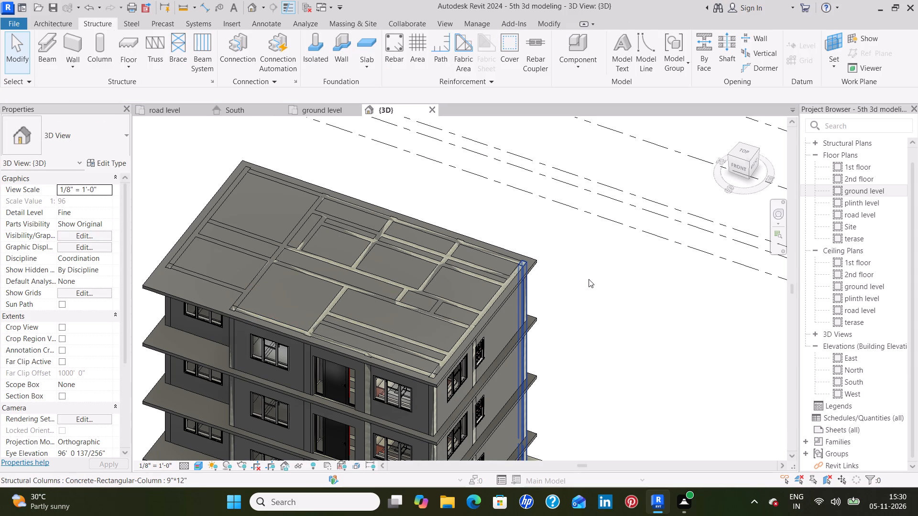
Examine the whole building and its cleared terrace from the front and side in the 3D view.
shift+middle_drag(589, 279, 618, 166)
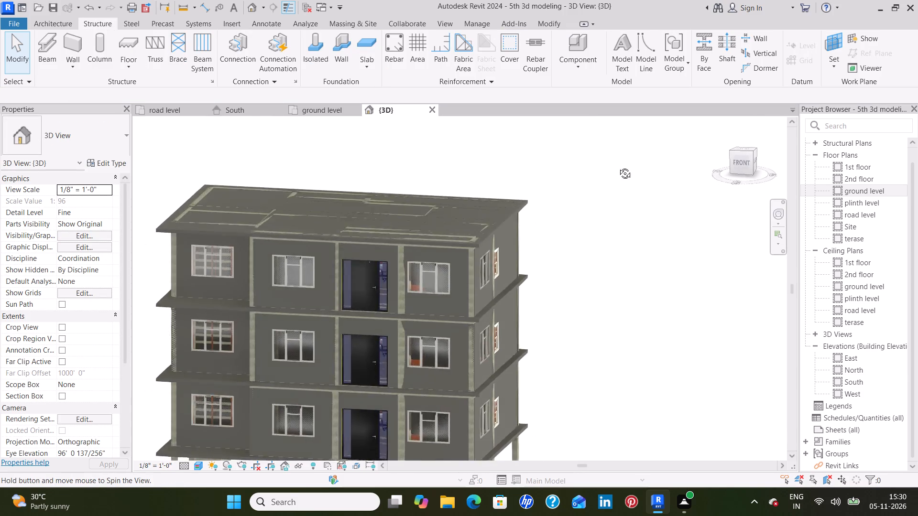
shift+middle_drag(618, 166, 581, 127)
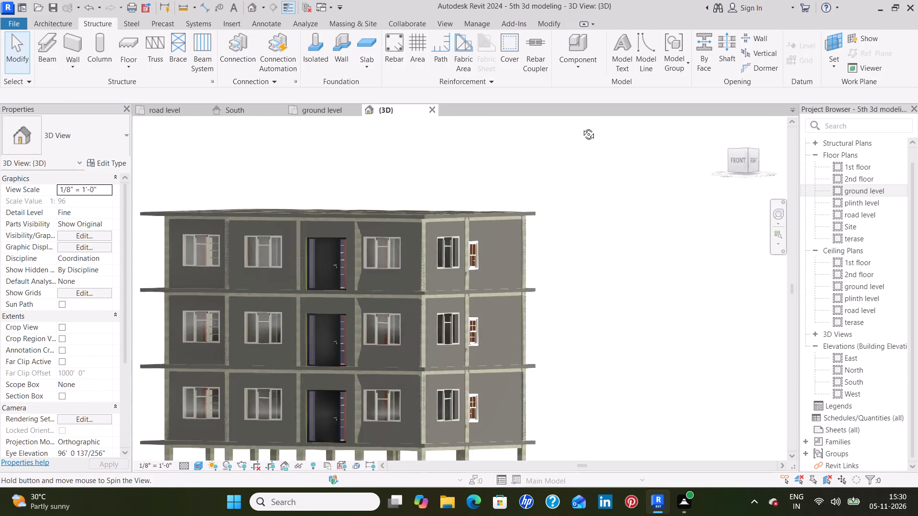
shift+middle_drag(581, 127, 641, 144)
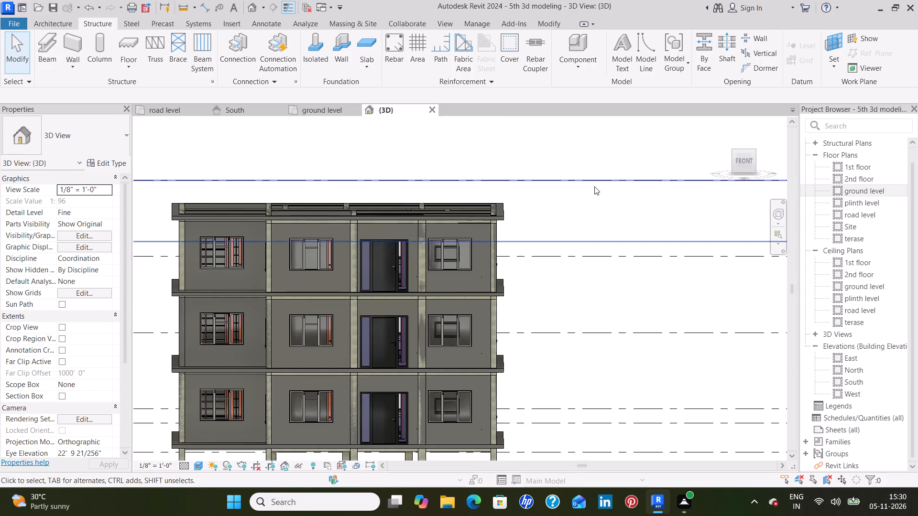
scroll(588, 190, down, 3)
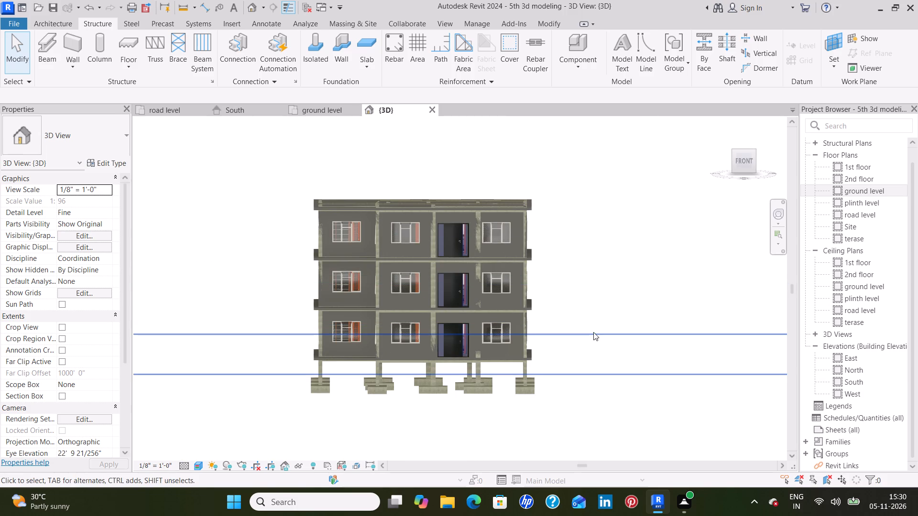
shift+middle_drag(592, 322, 551, 329)
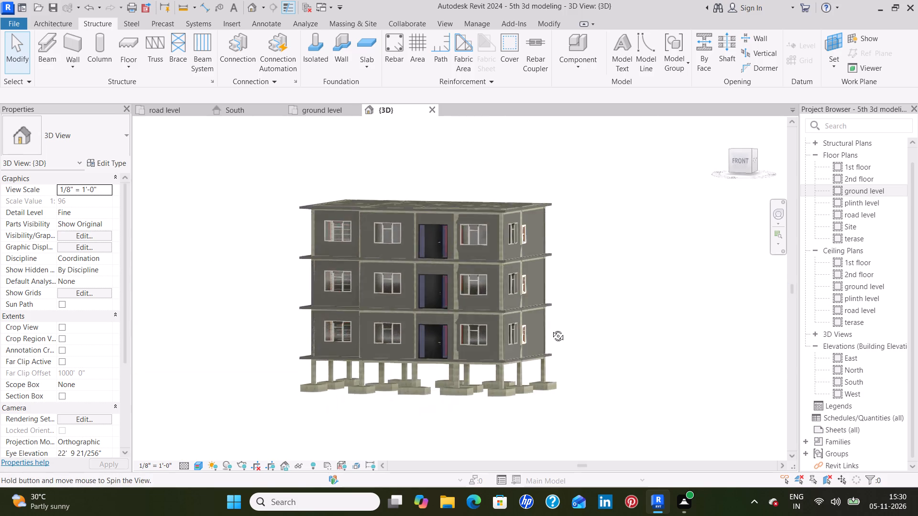
shift+middle_drag(551, 329, 545, 362)
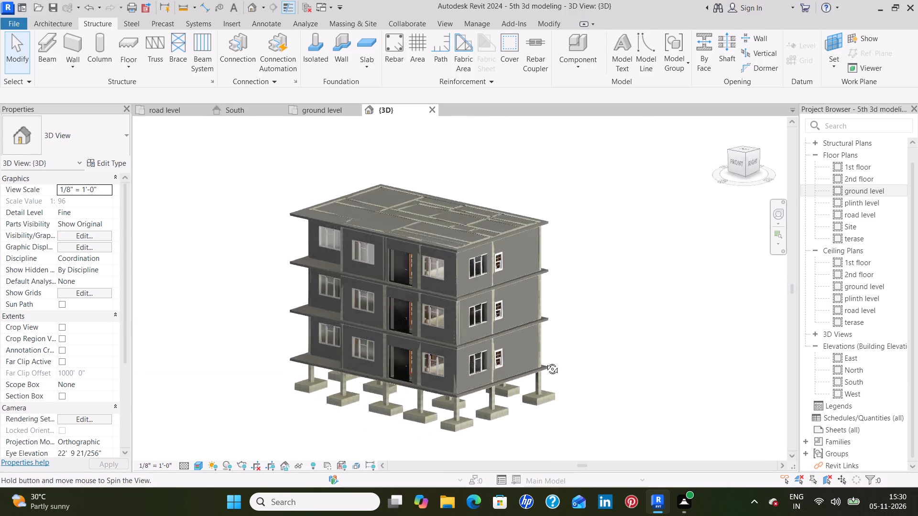
shift+middle_drag(545, 362, 596, 346)
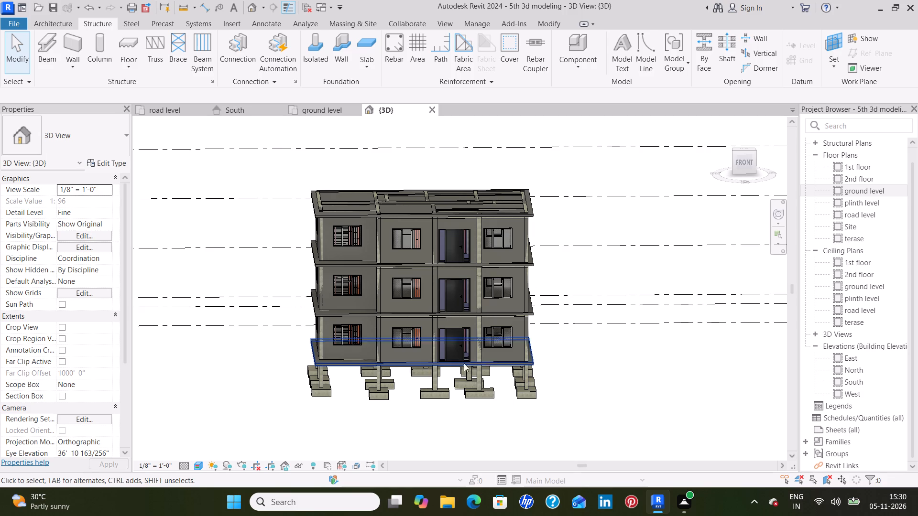
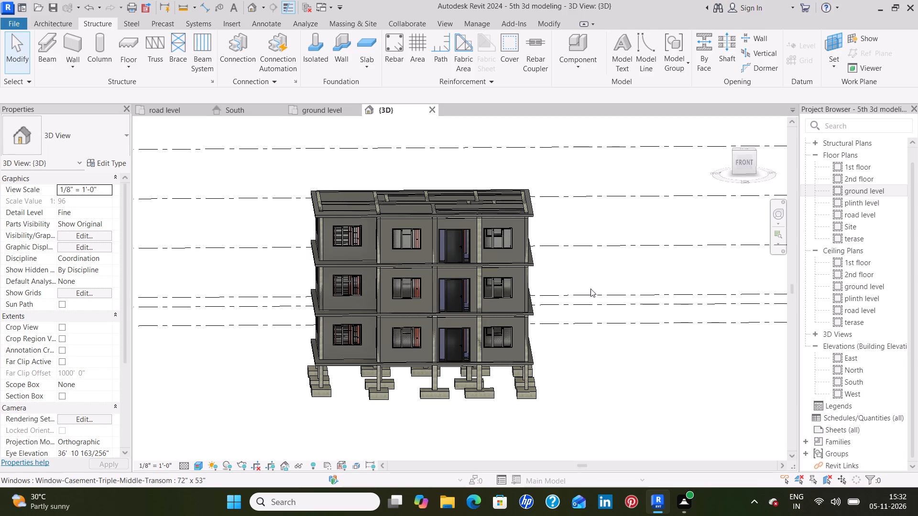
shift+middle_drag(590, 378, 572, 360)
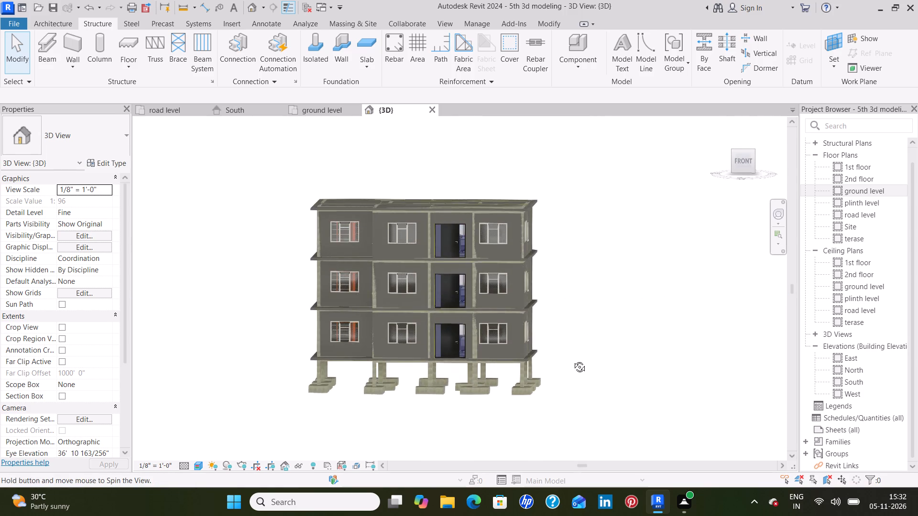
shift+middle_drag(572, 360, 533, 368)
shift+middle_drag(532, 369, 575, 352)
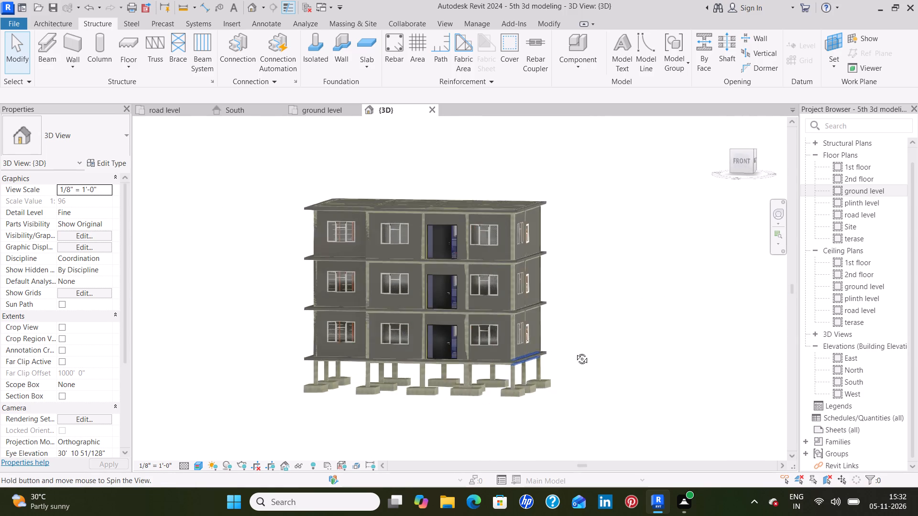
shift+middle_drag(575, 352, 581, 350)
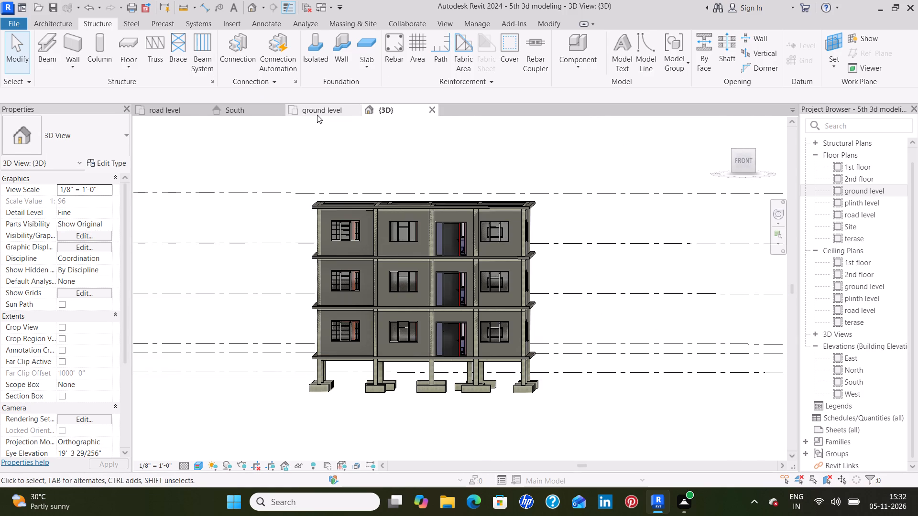
Place a perspective camera in the ground level plan, looking from outside the living room corner diagonally across the building past the opposite bedroom corner.
click(317, 115)
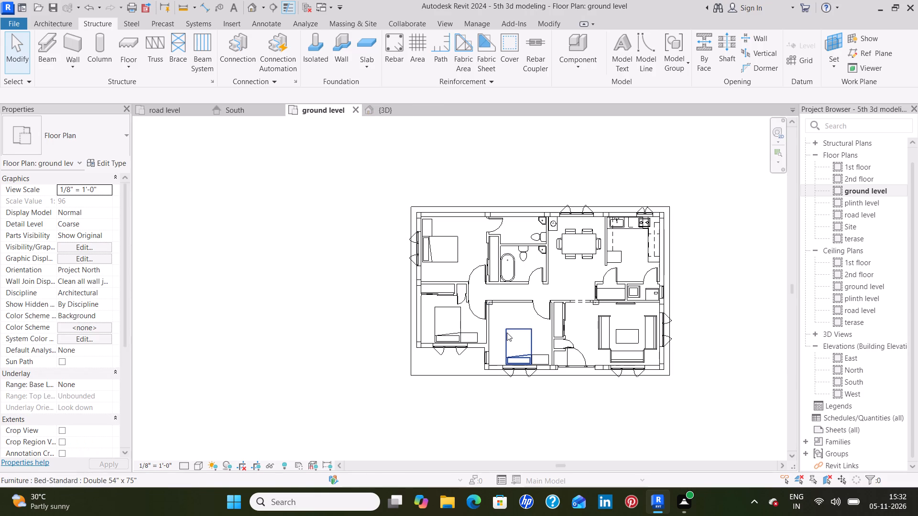
middle_drag(508, 332, 489, 256)
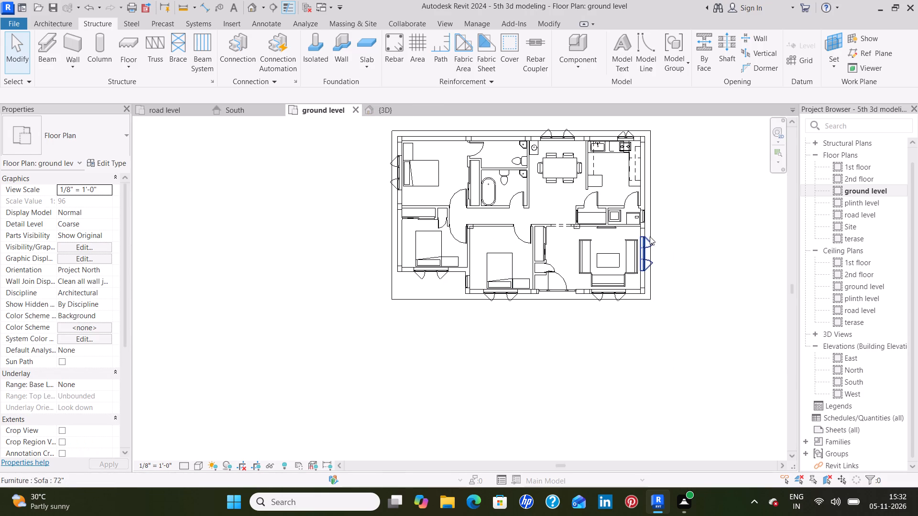
middle_drag(683, 242, 673, 257)
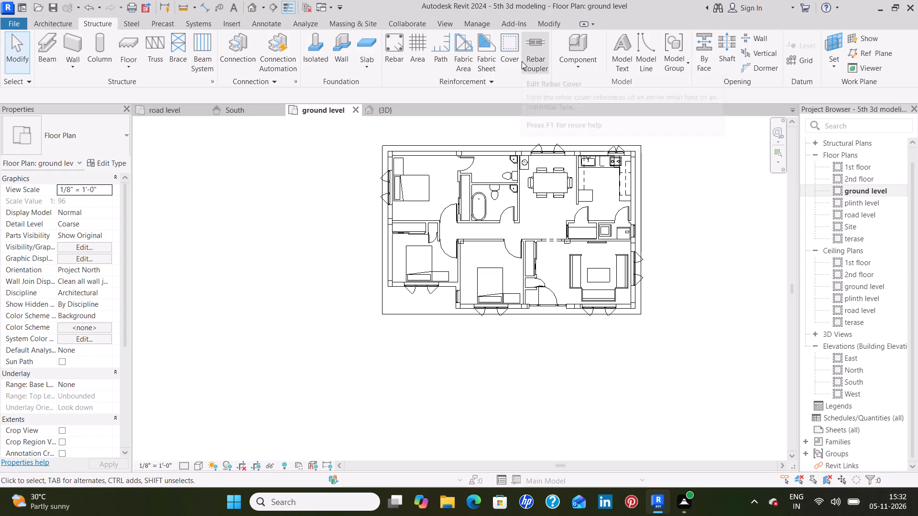
click(448, 26)
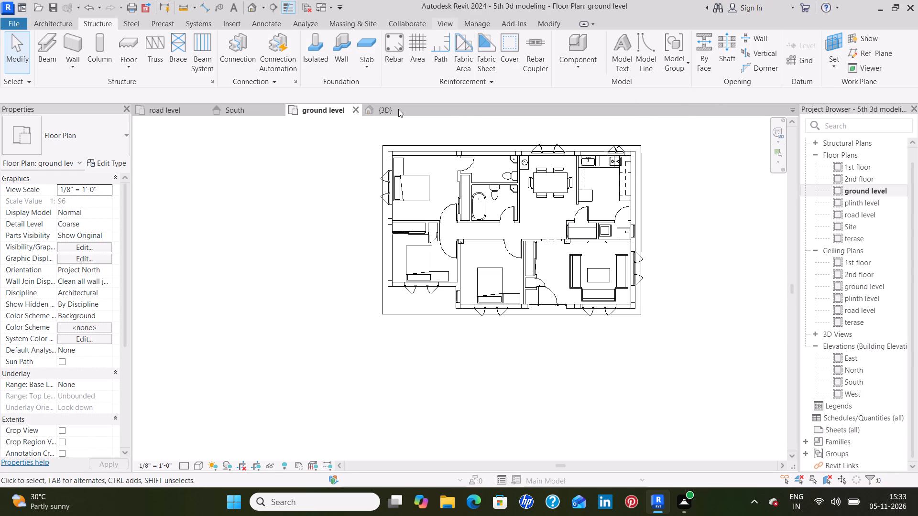
click(378, 62)
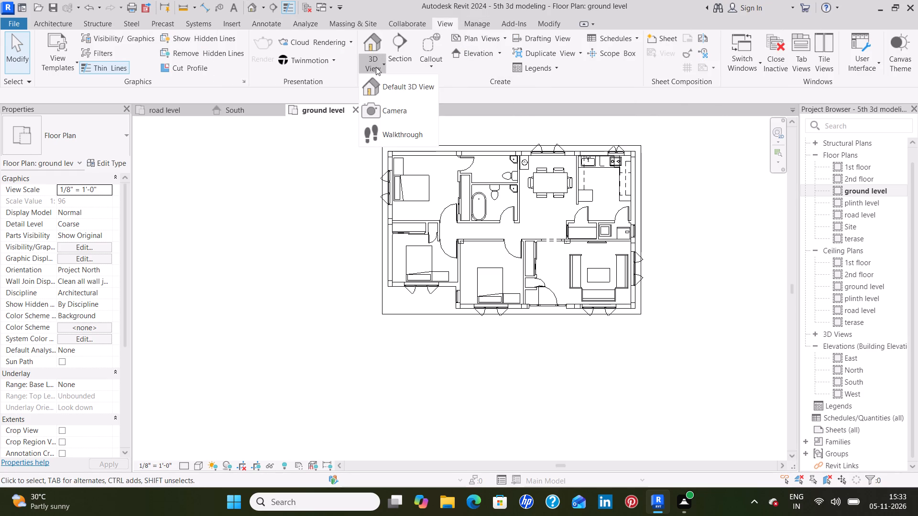
click(392, 107)
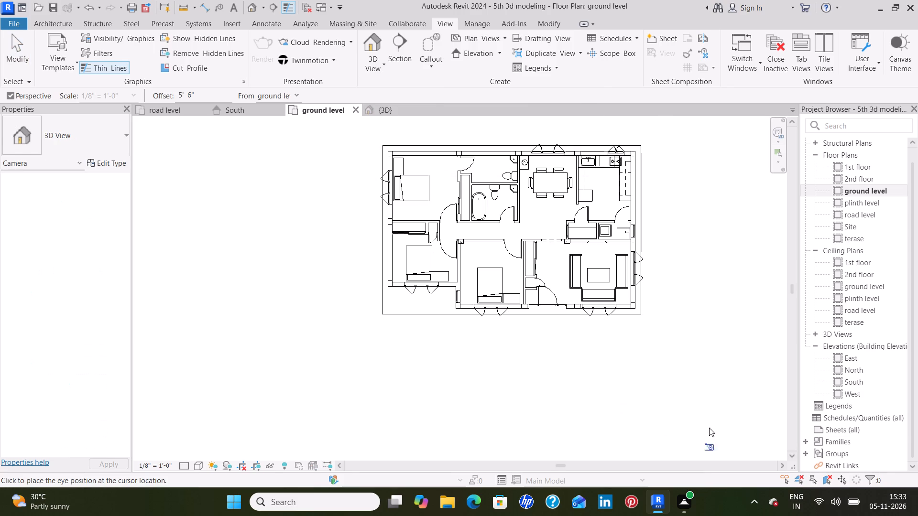
middle_drag(536, 225, 384, 219)
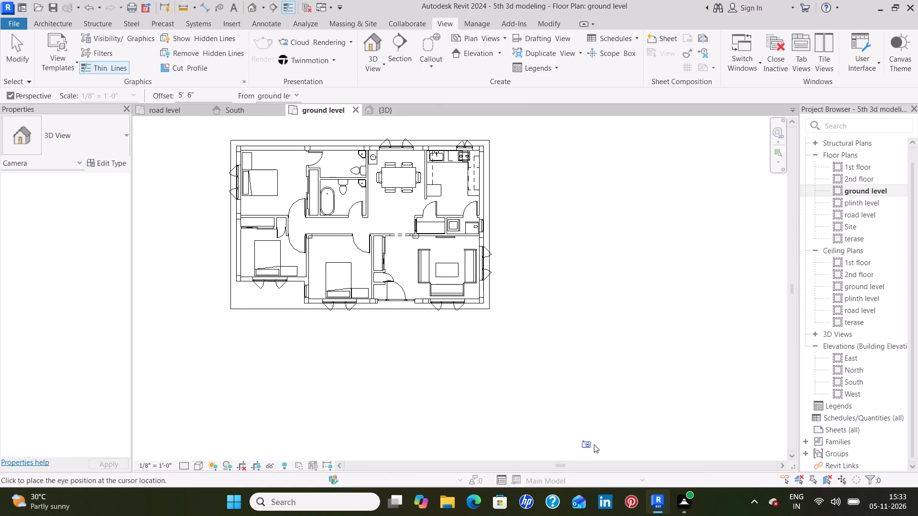
click(611, 445)
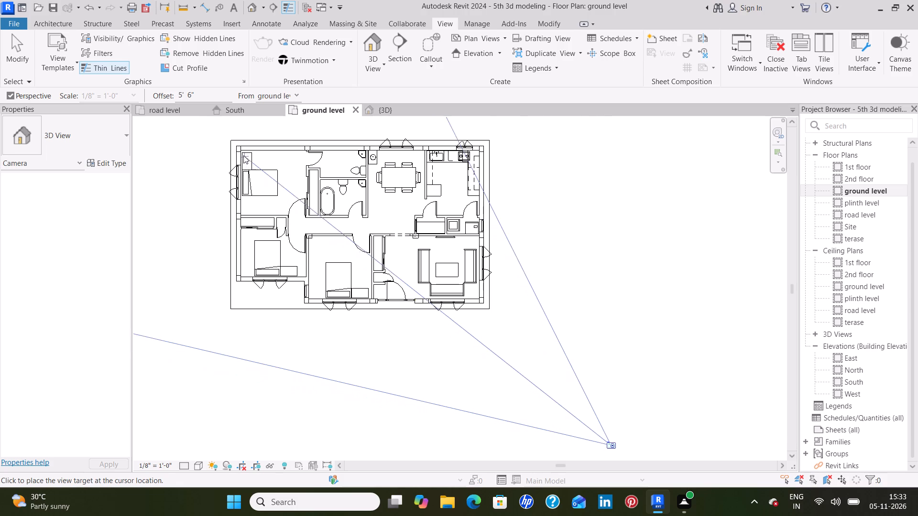
click(207, 136)
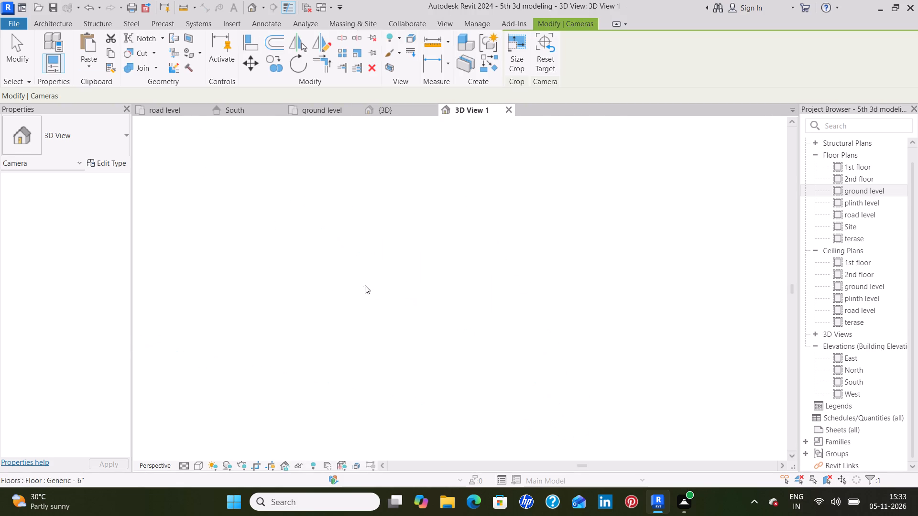
Resize the camera view's crop region on all four sides so it frames the whole building from roof to footings.
scroll(579, 241, down, 3)
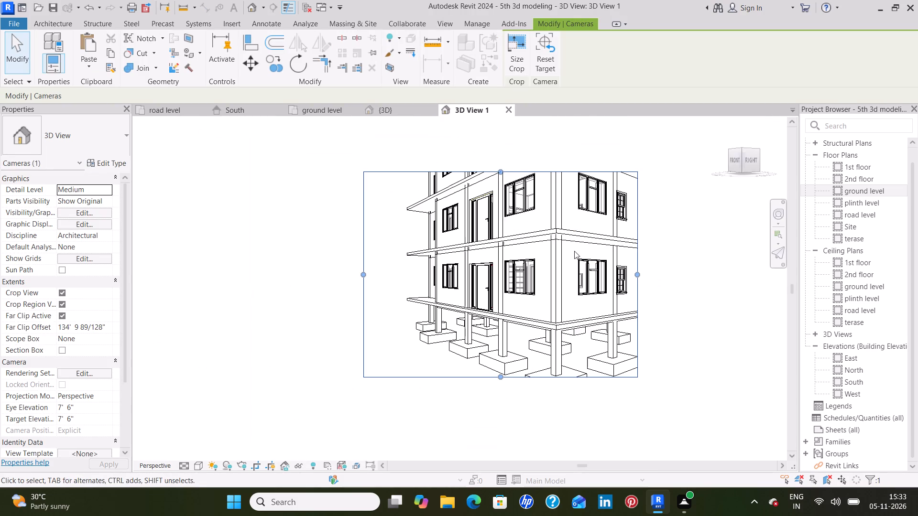
middle_drag(579, 232, 535, 292)
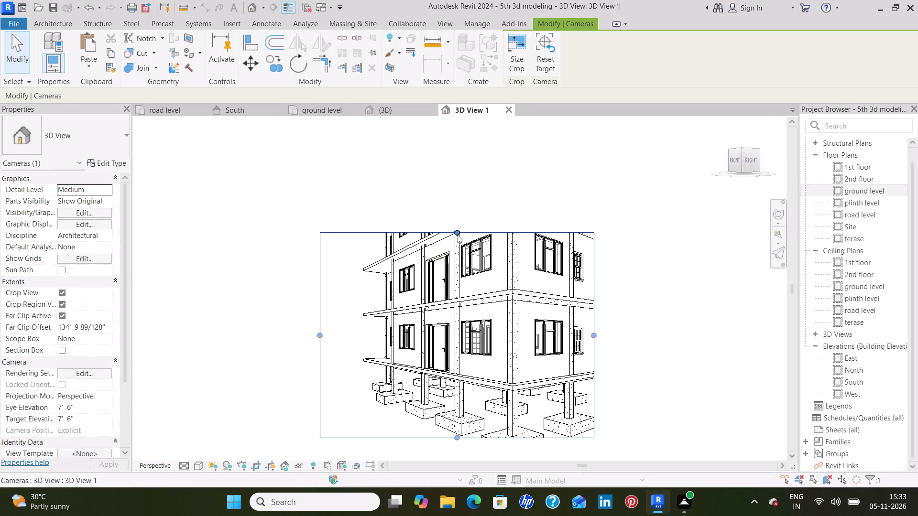
drag(454, 230, 459, 150)
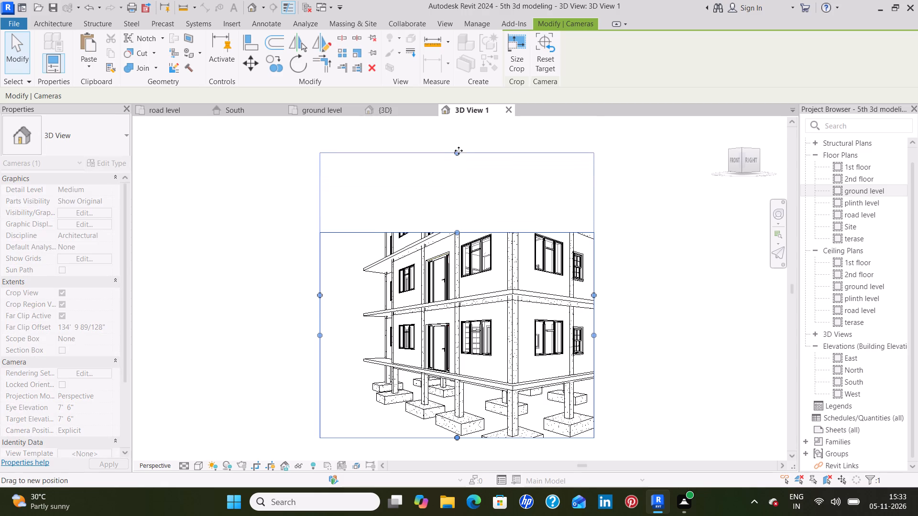
scroll(499, 264, down, 3)
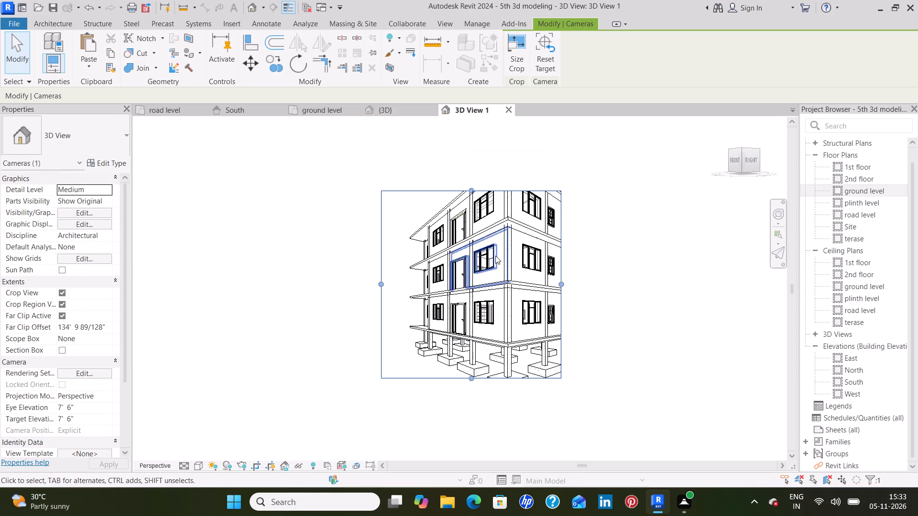
middle_drag(495, 256, 480, 299)
drag(456, 234, 459, 222)
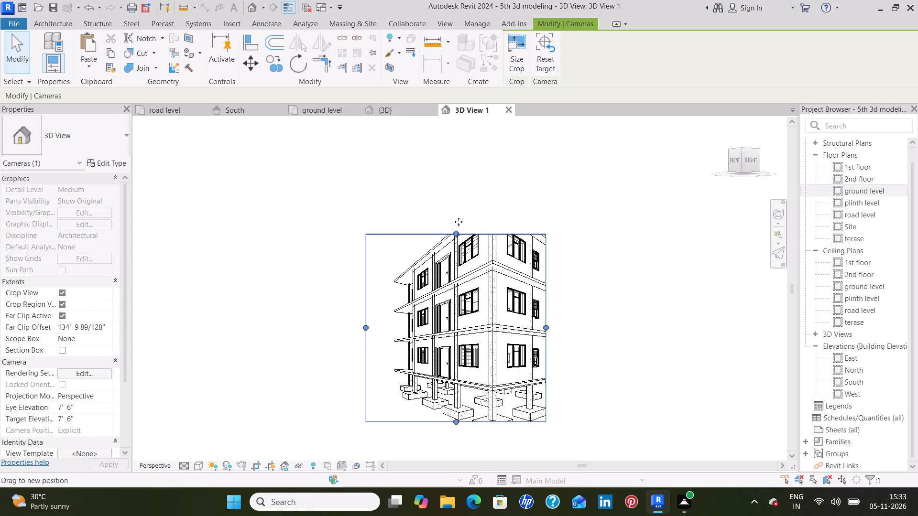
drag(459, 222, 464, 193)
drag(545, 307, 626, 295)
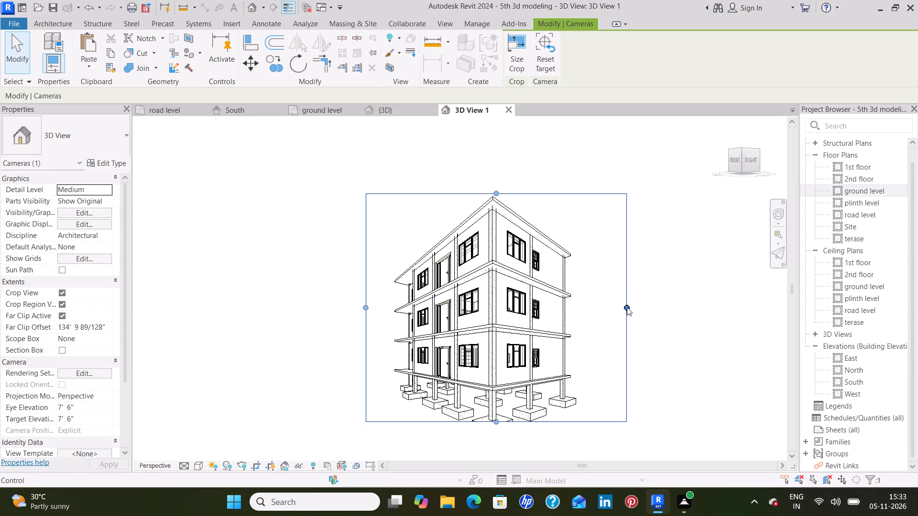
drag(626, 308, 602, 311)
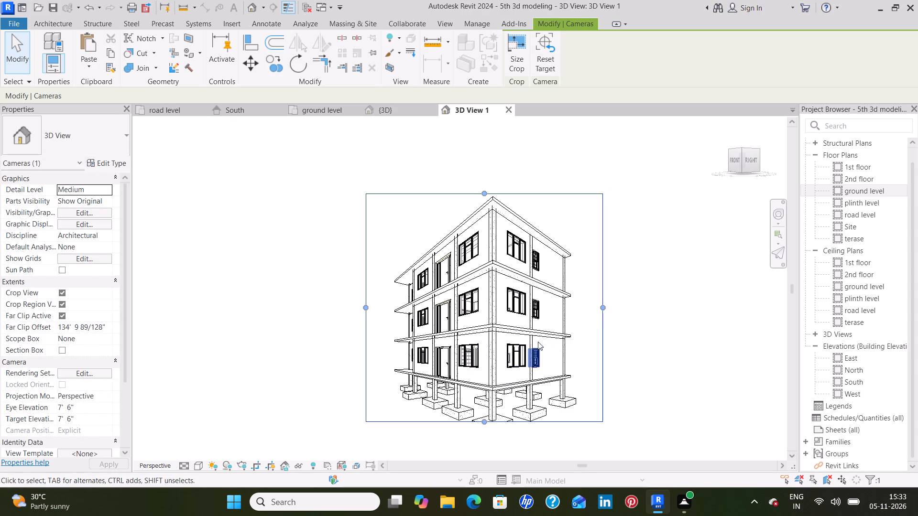
drag(363, 305, 370, 307)
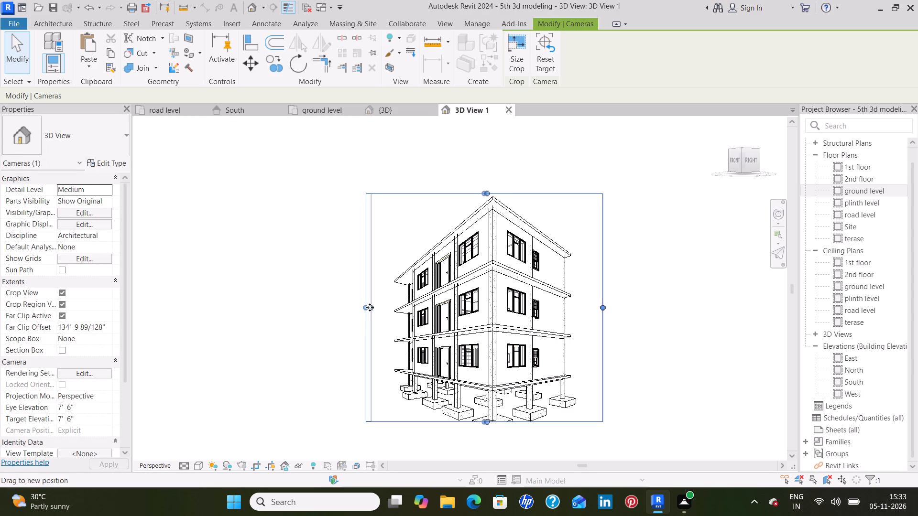
drag(370, 307, 371, 307)
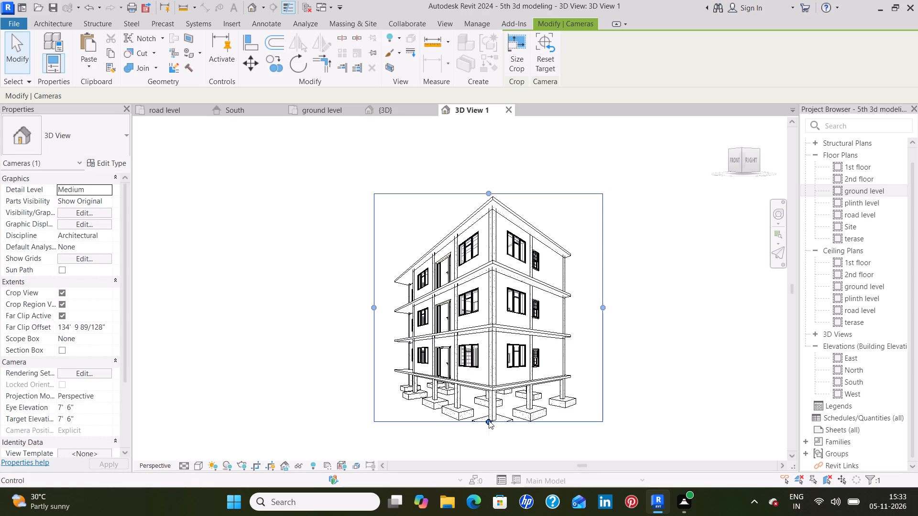
drag(489, 420, 487, 437)
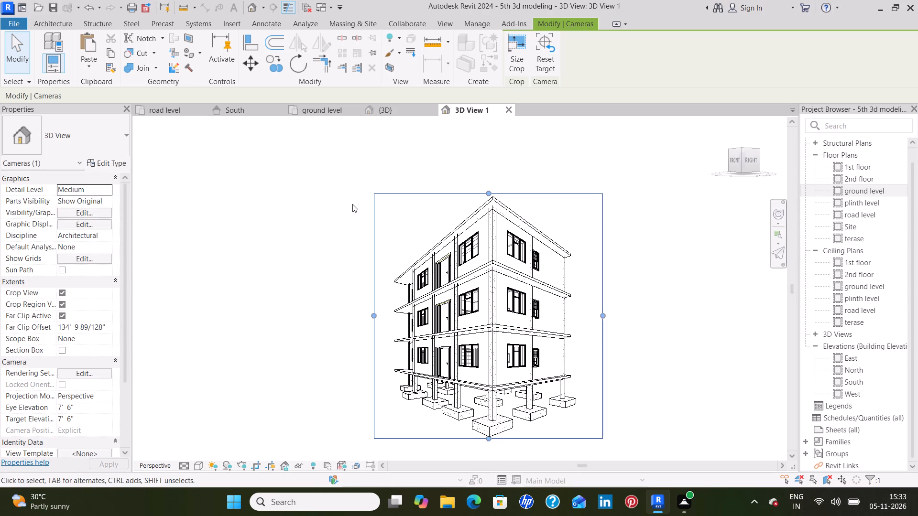
Render the camera view at Medium quality with Printer resolution at 150 DPI and a Sky: Very Cloudy background.
text(rr)
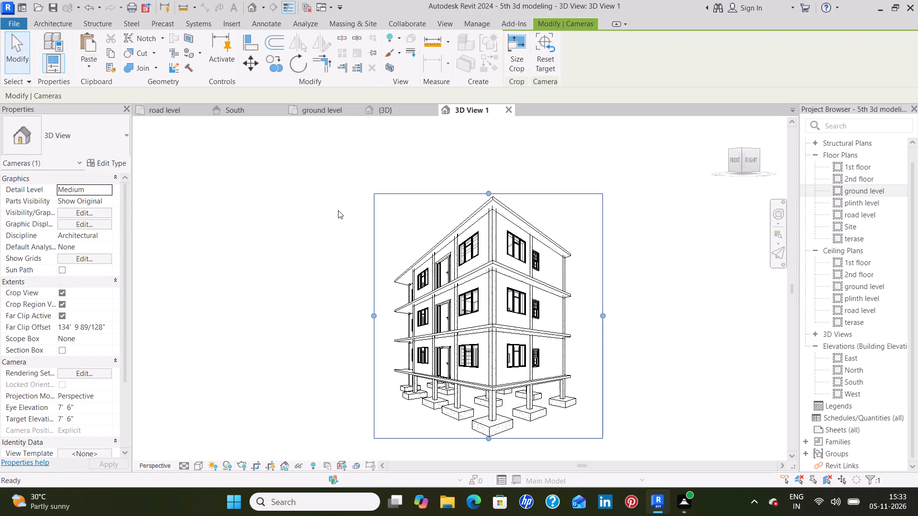
click(144, 62)
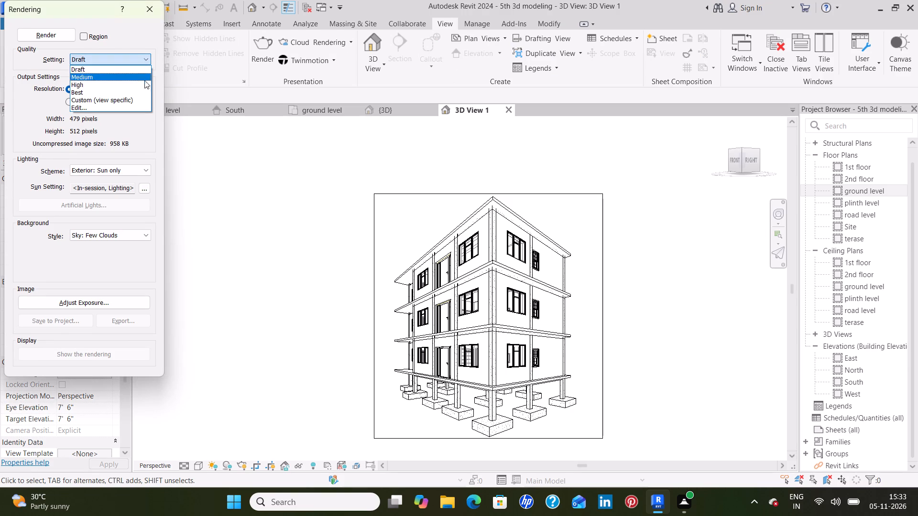
click(122, 75)
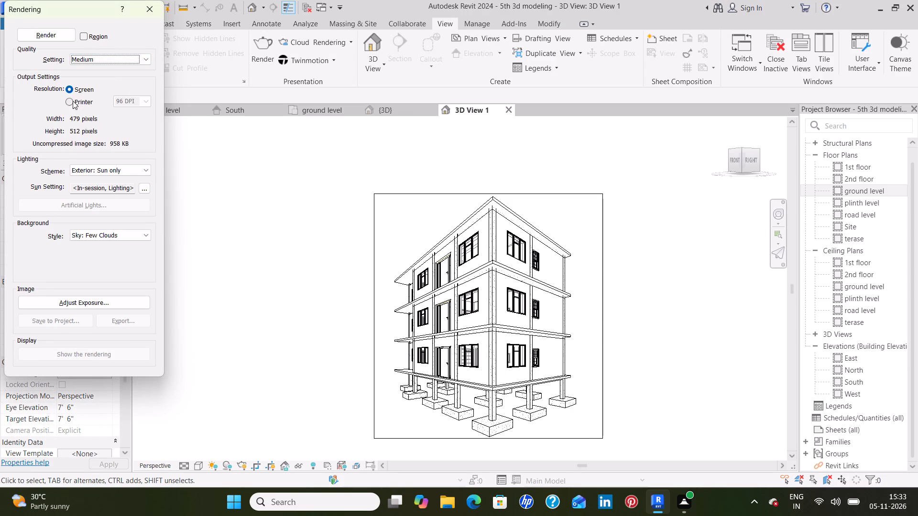
click(67, 101)
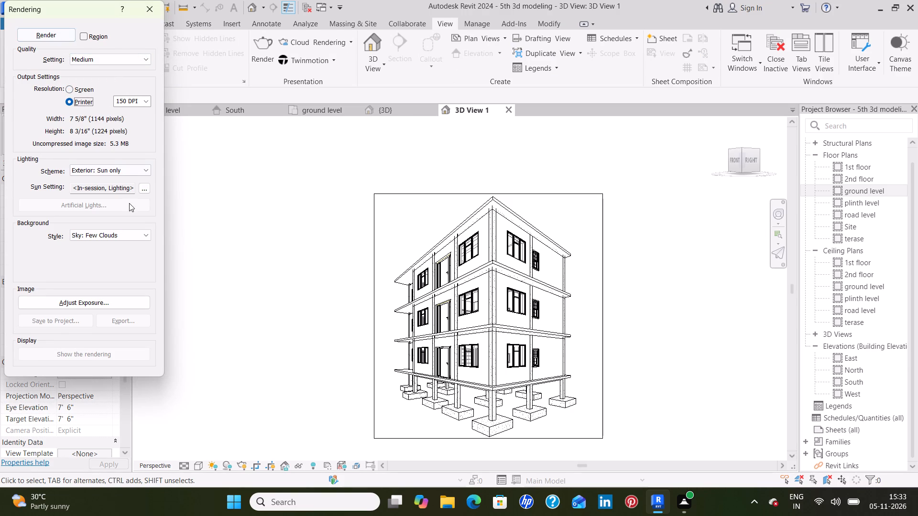
click(105, 234)
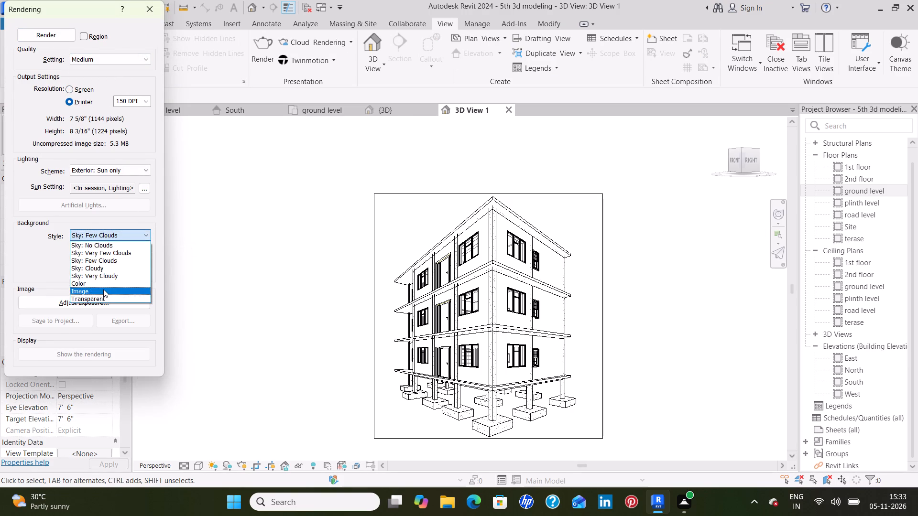
click(112, 277)
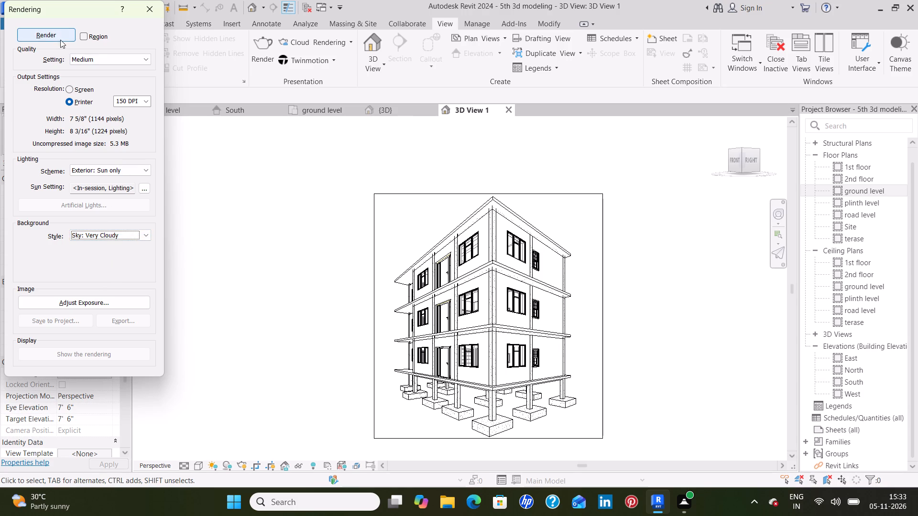
click(57, 37)
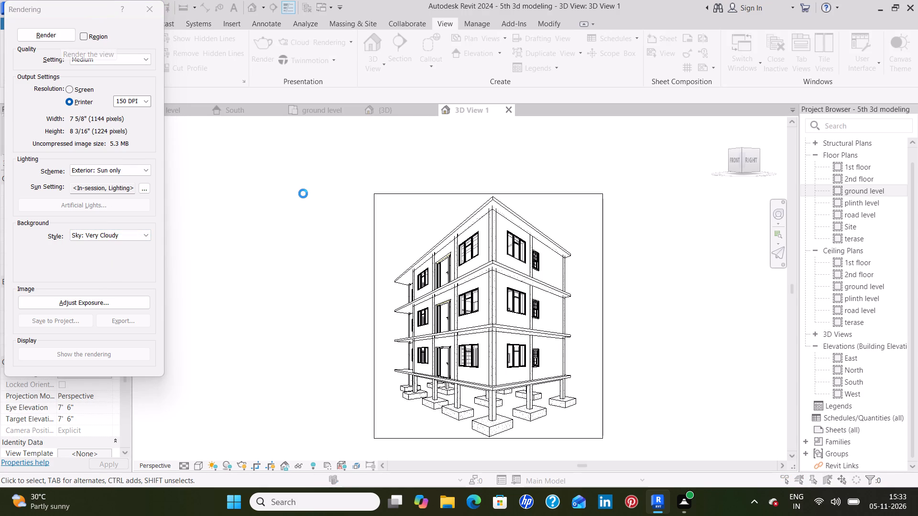
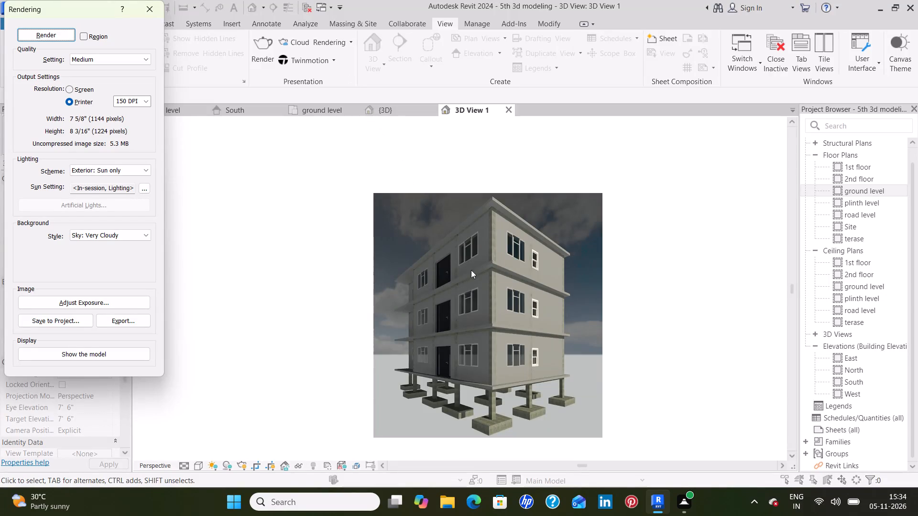
Export the rendered image to the Desktop as a JPEG named "5th 3d pic", and close the rendering settings and the camera view.
scroll(461, 285, up, 3)
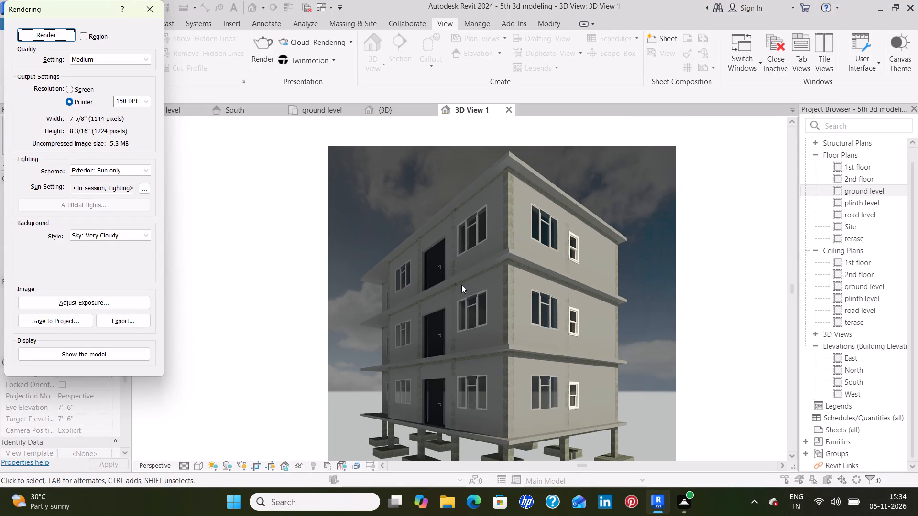
middle_drag(593, 279, 590, 235)
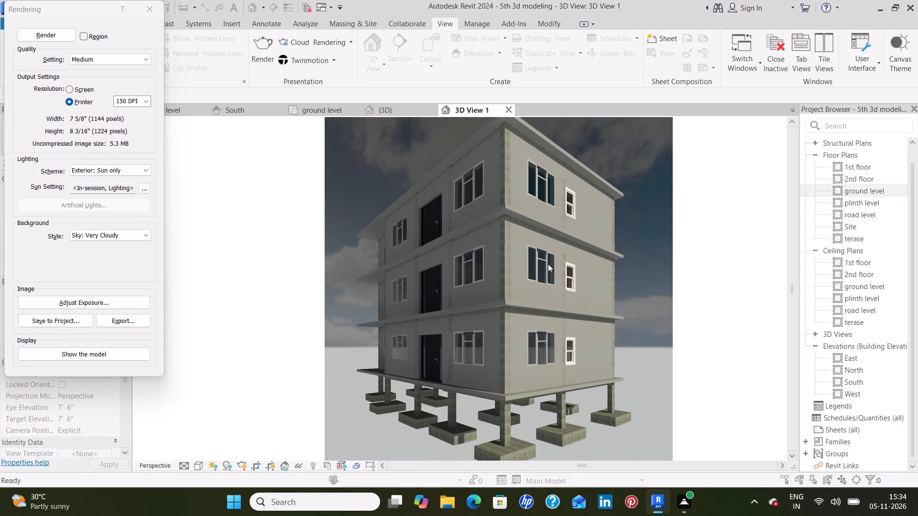
click(120, 318)
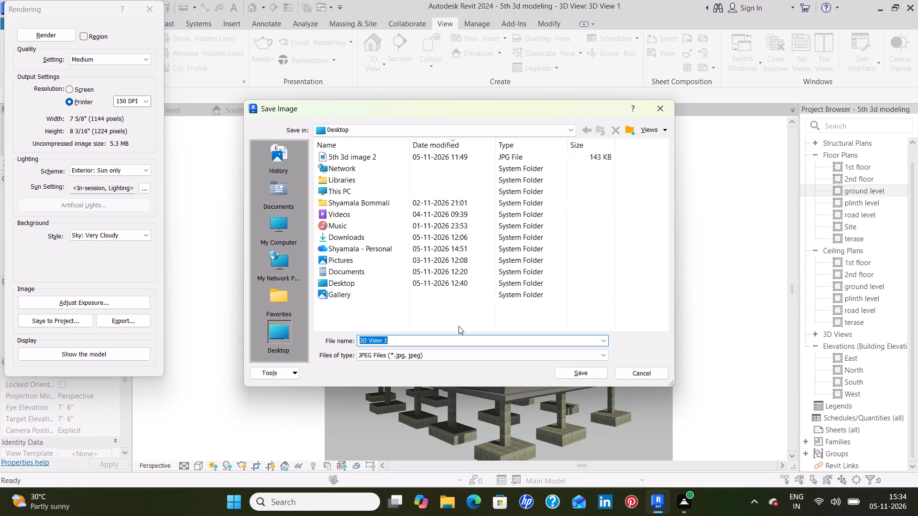
key(BackSpace)
text(5th)
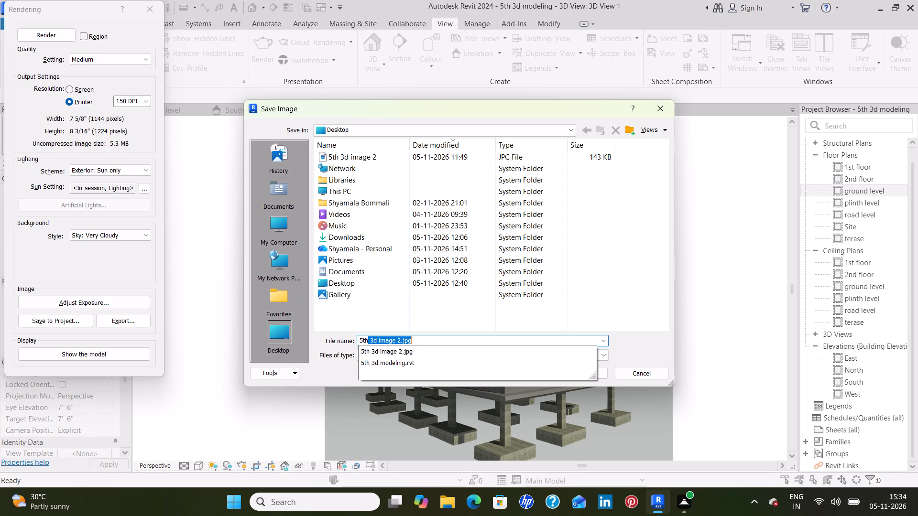
key(space)
text(3d)
key(space)
text(pi)
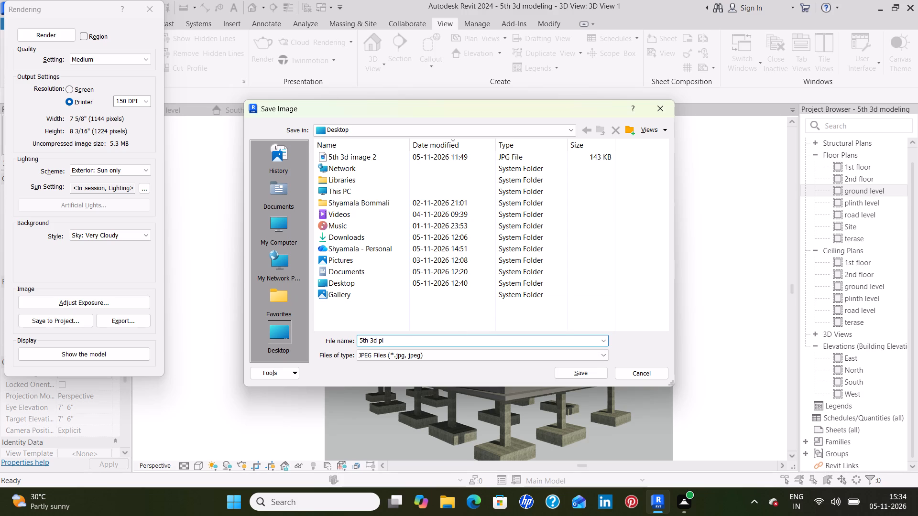
key(c)
click(573, 375)
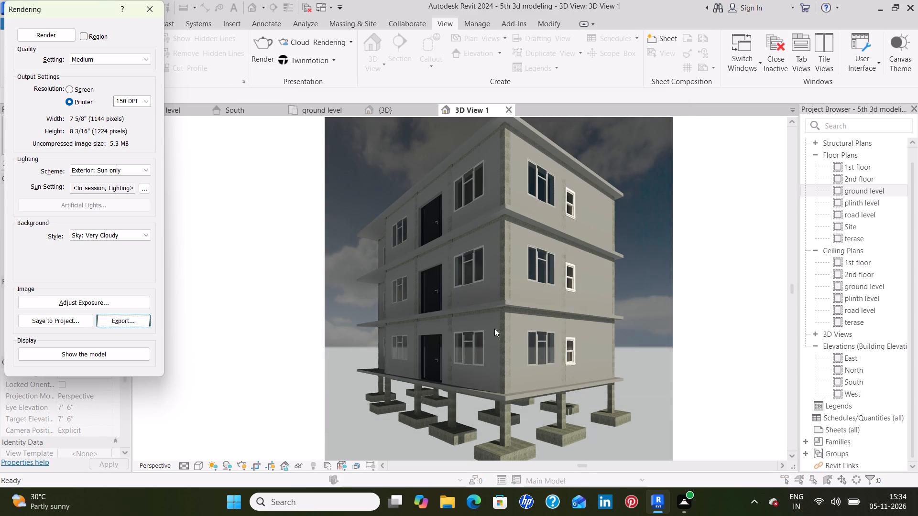
click(150, 8)
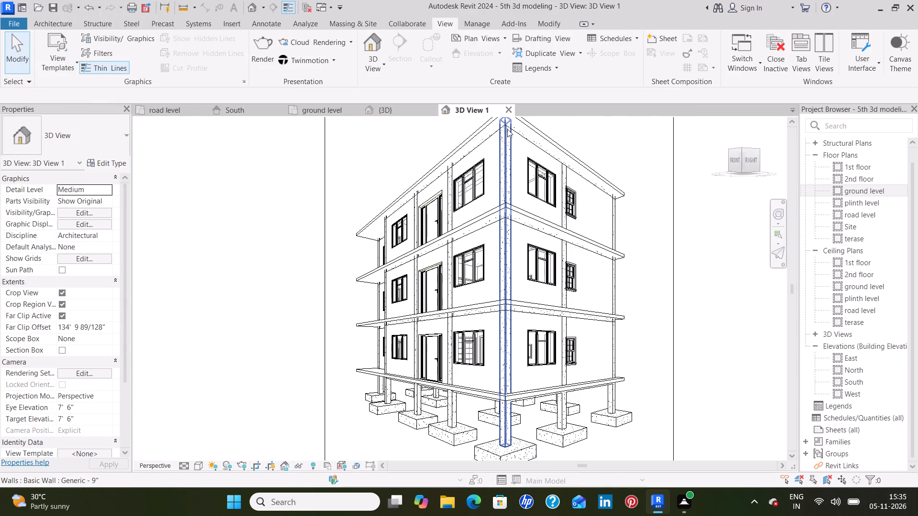
click(508, 107)
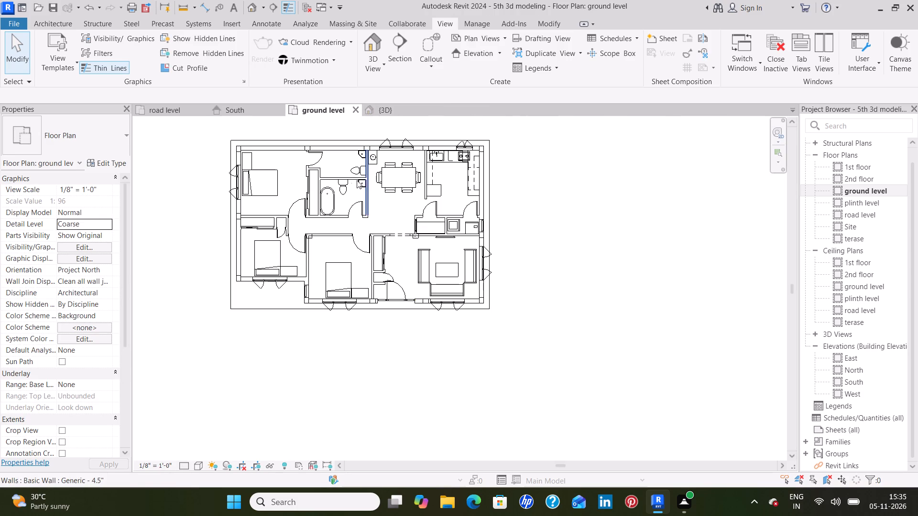
Place a perspective camera in the 1st floor plan, looking from outside the recessed bedroom corner diagonally across the building past the kitchen corner.
middle_drag(331, 194, 536, 192)
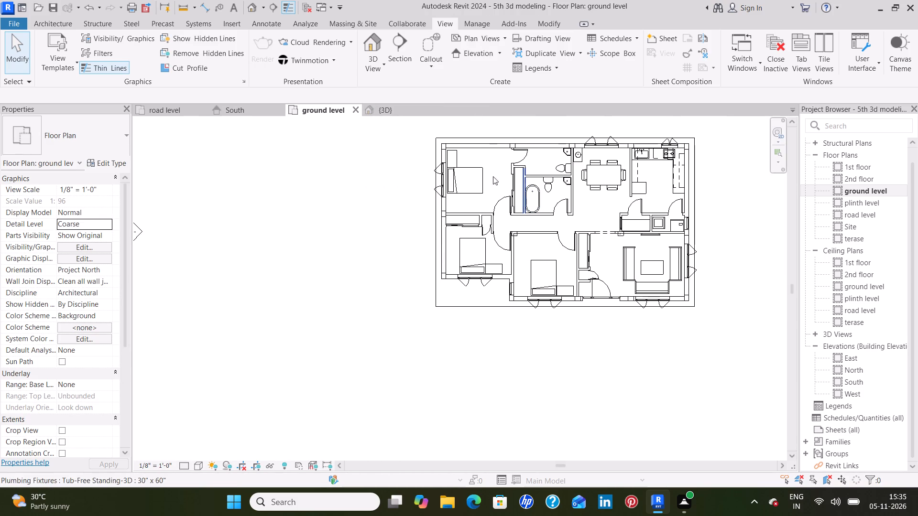
click(376, 71)
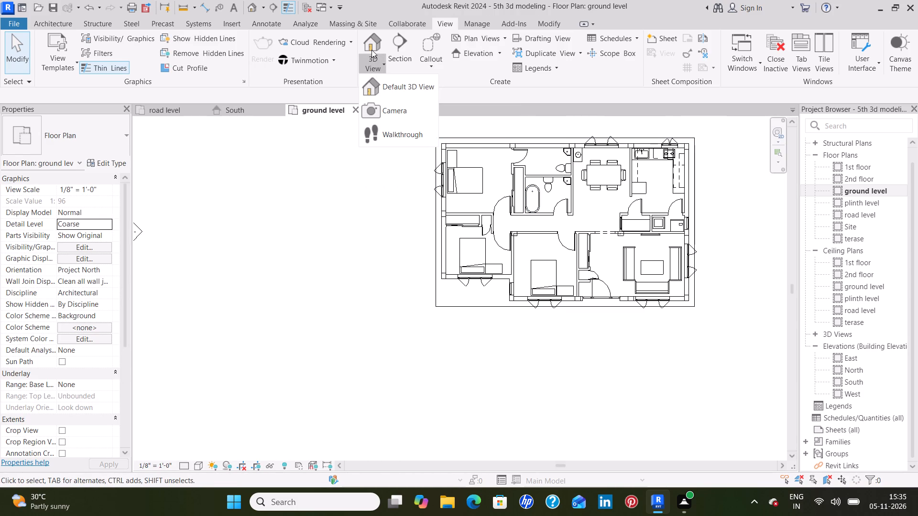
click(298, 182)
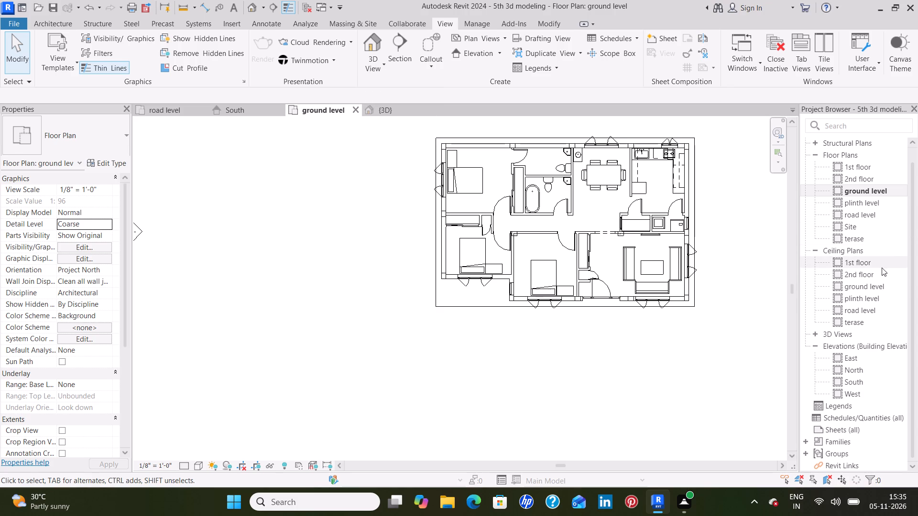
double_click(855, 168)
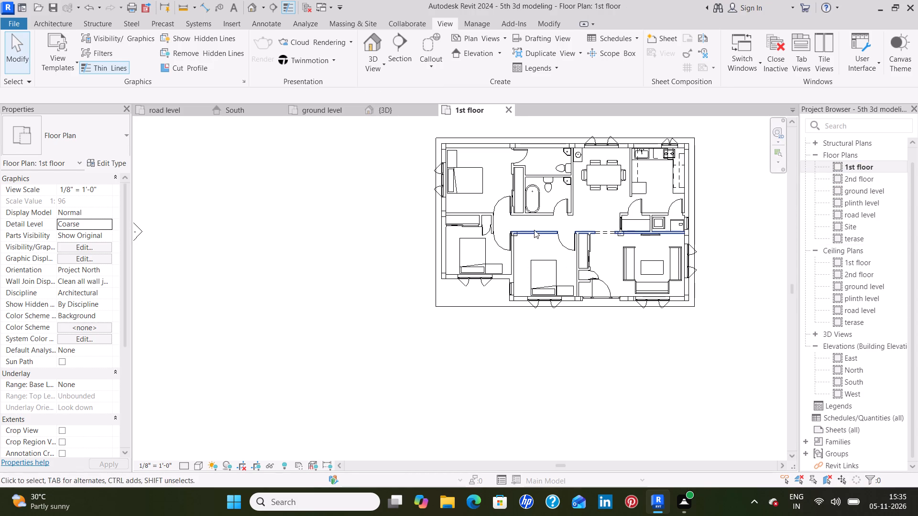
click(376, 59)
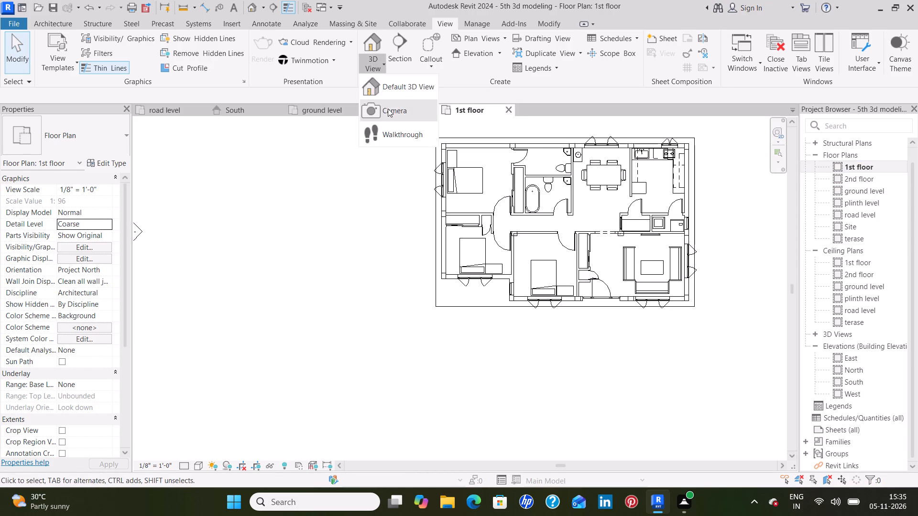
click(391, 107)
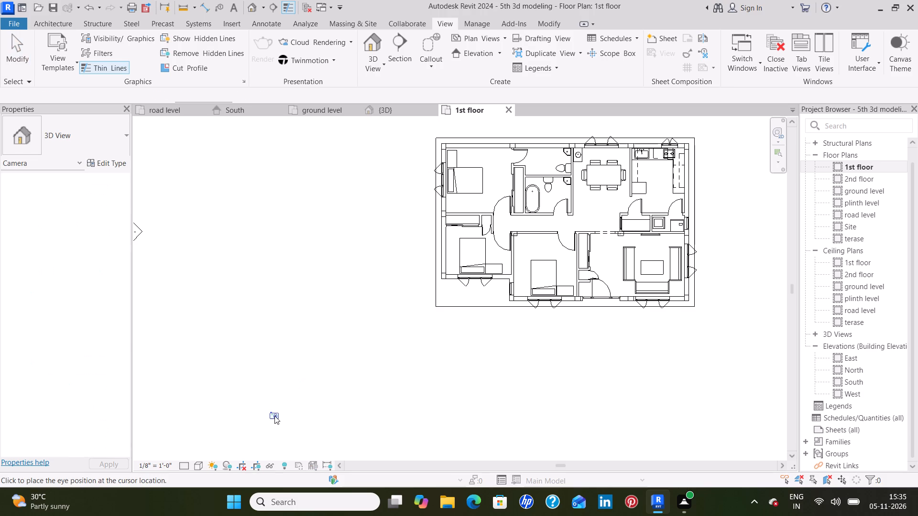
click(257, 415)
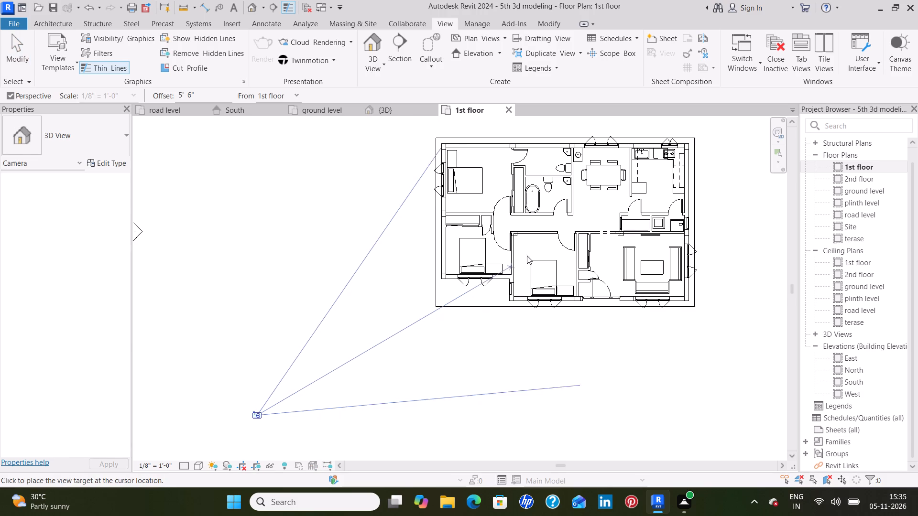
click(717, 125)
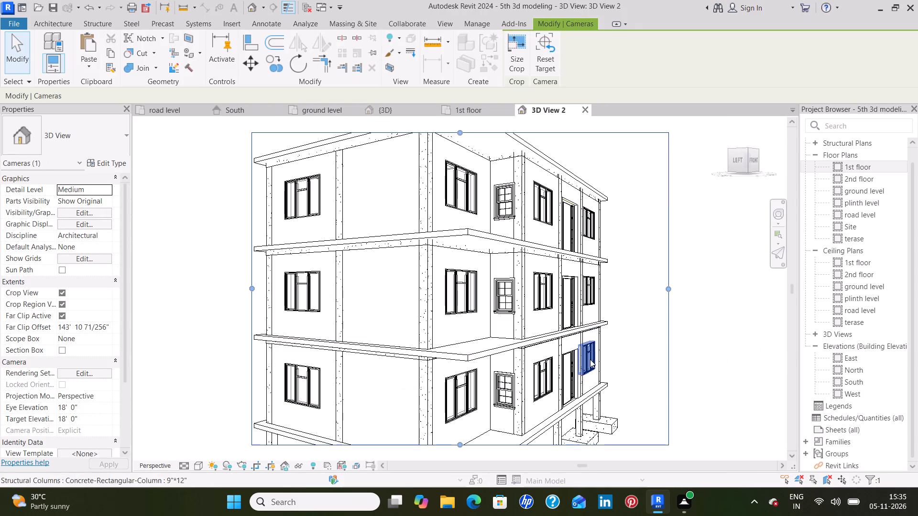
Extend the new camera view's crop region at the top, bottom and left so it frames the roof, footings and side wall.
scroll(467, 231, down, 4)
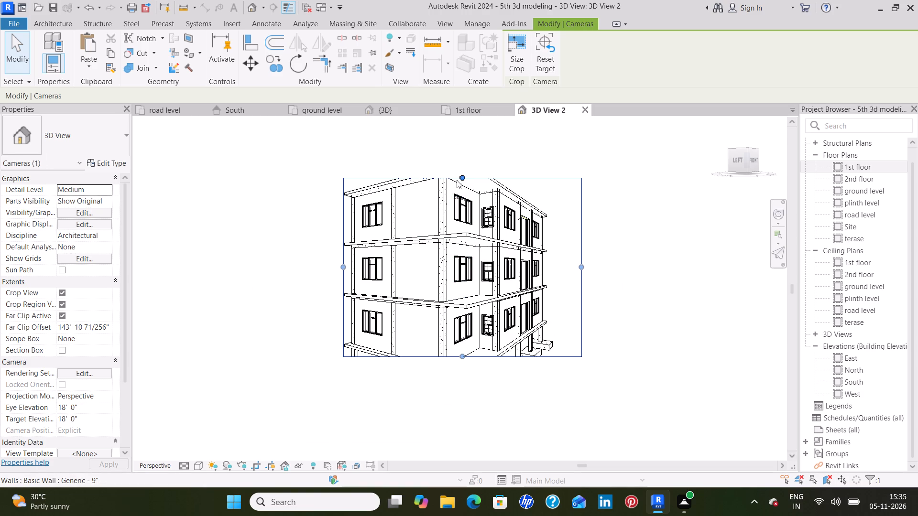
drag(461, 175, 465, 156)
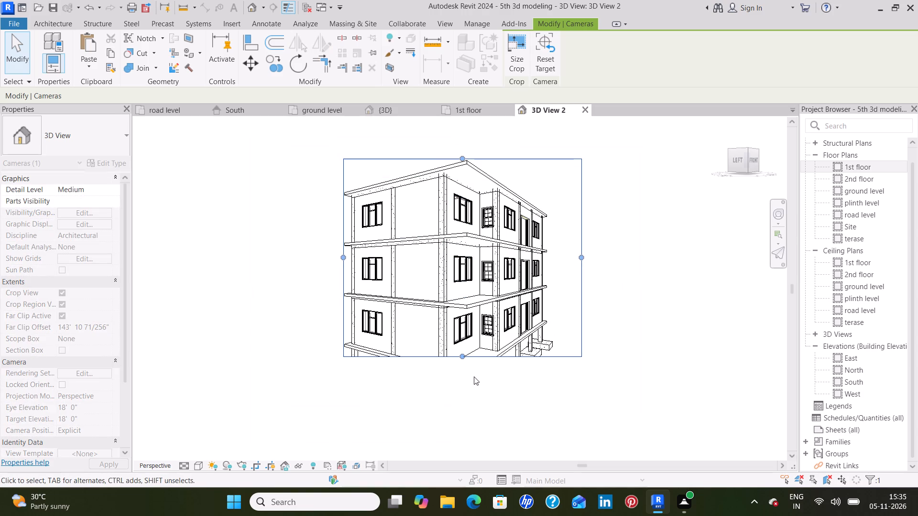
drag(461, 356, 462, 391)
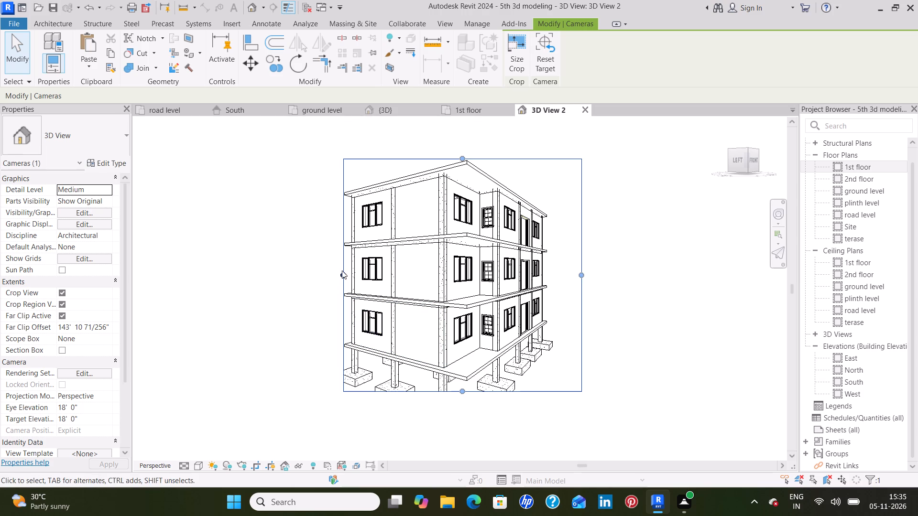
drag(342, 274, 326, 276)
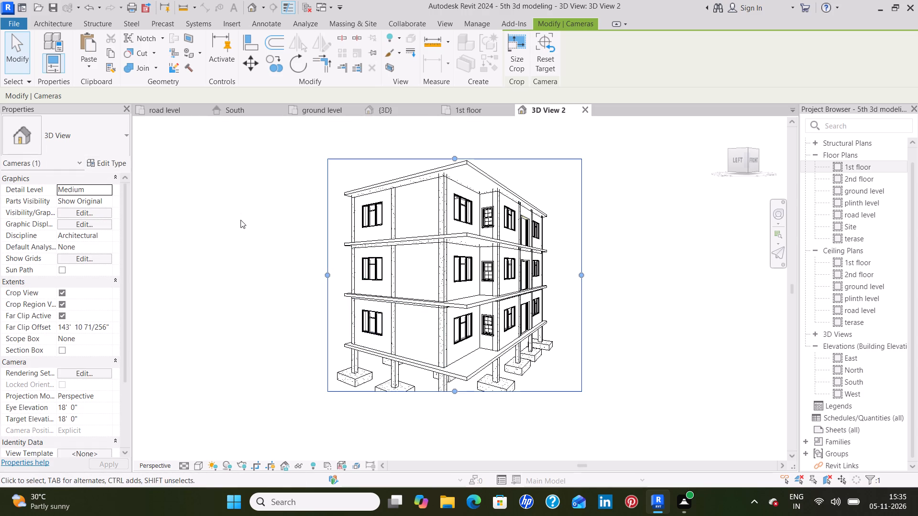
Render the new camera view at Medium quality with Printer resolution at 150 DPI and a Sky: Very Cloudy background.
text(rr)
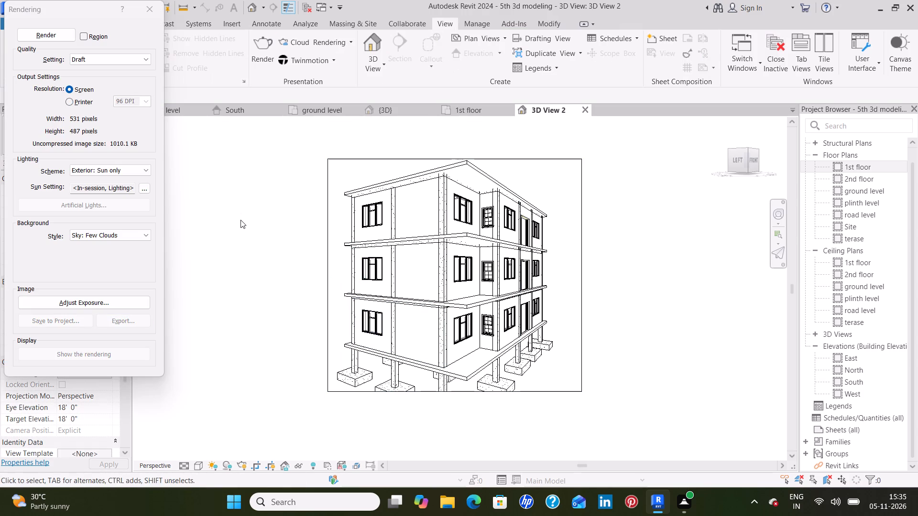
click(146, 59)
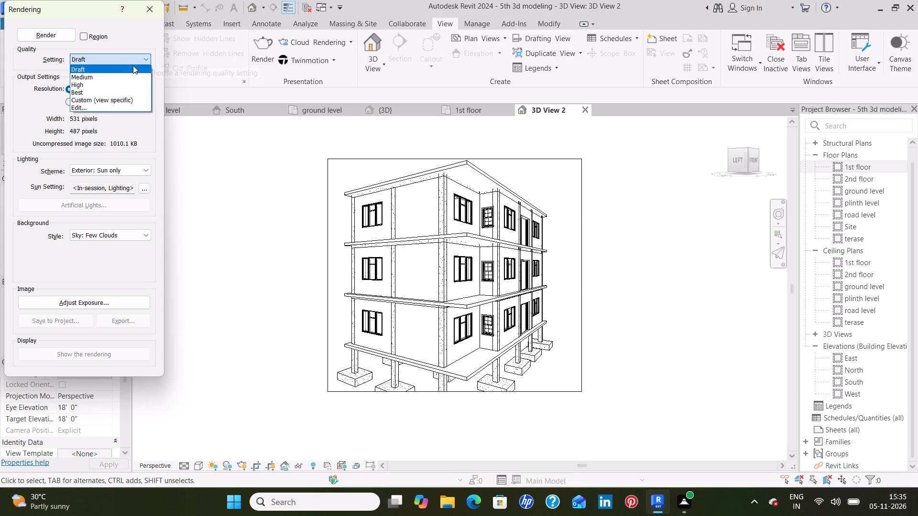
click(128, 73)
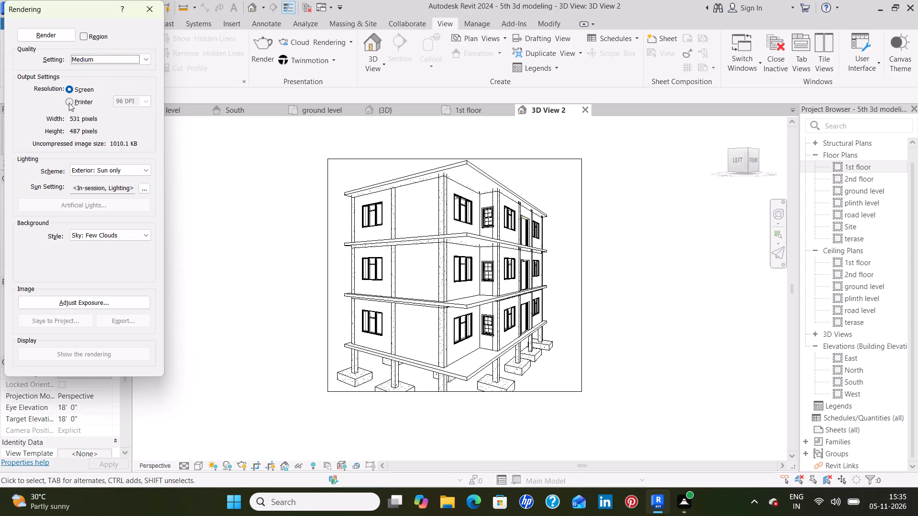
click(69, 103)
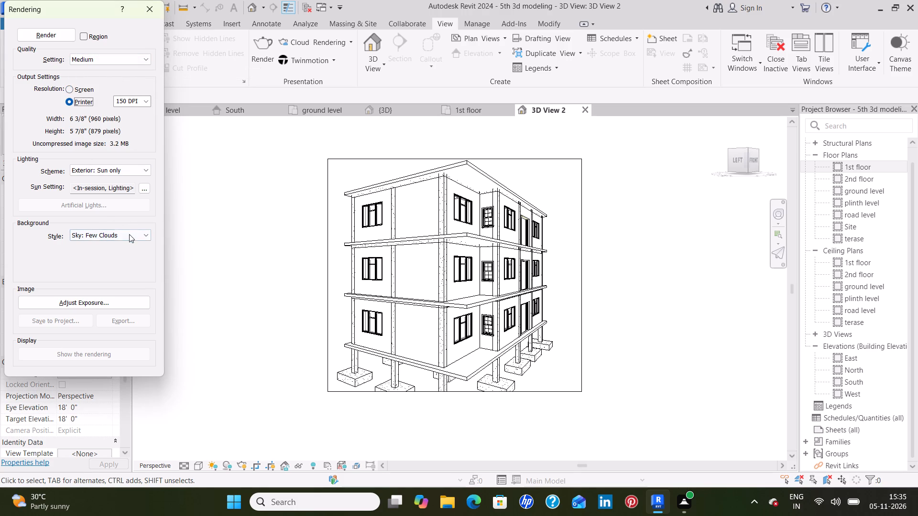
click(130, 232)
click(119, 274)
click(37, 36)
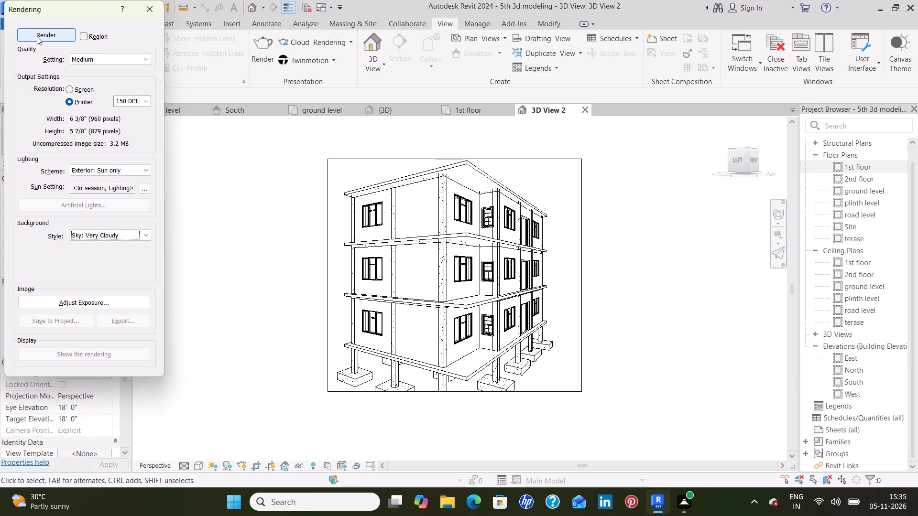
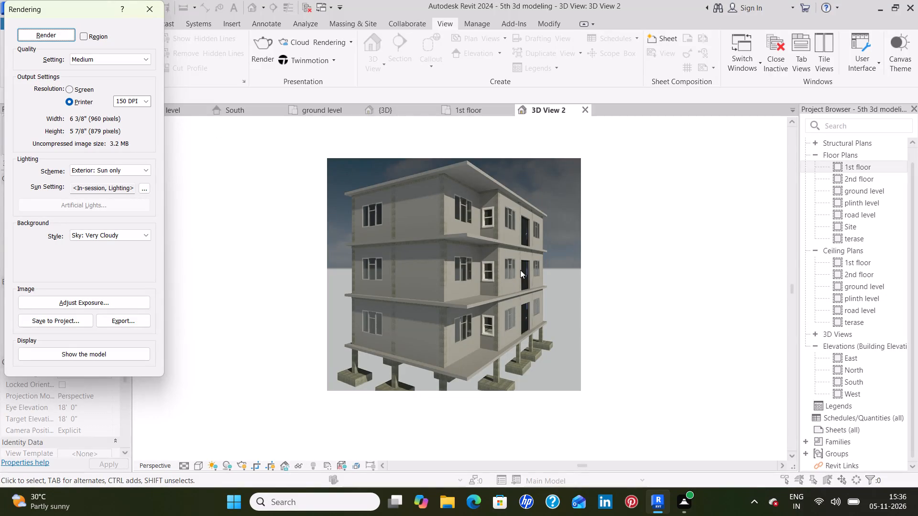
Export the rendered image to the Desktop as a JPEG named "5th 3d pic 2" and close the rendering settings.
scroll(506, 269, up, 3)
scroll(501, 266, down, 1)
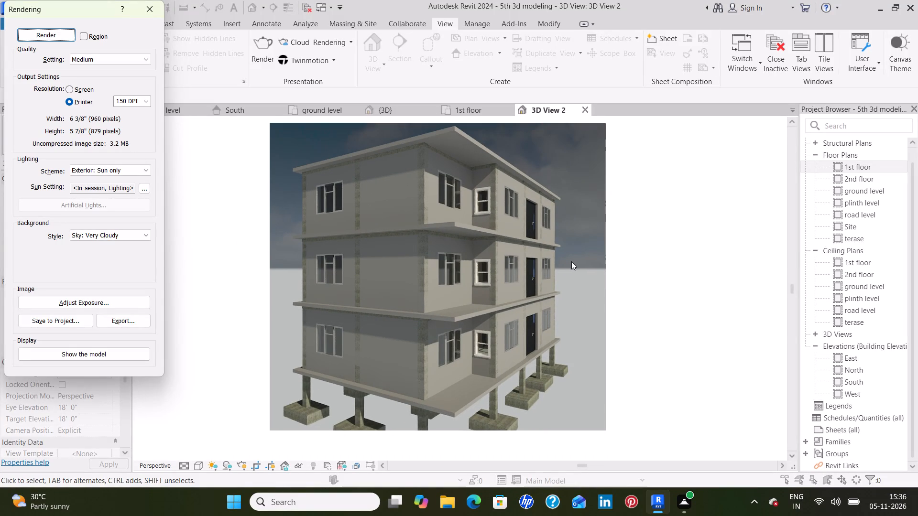
click(129, 321)
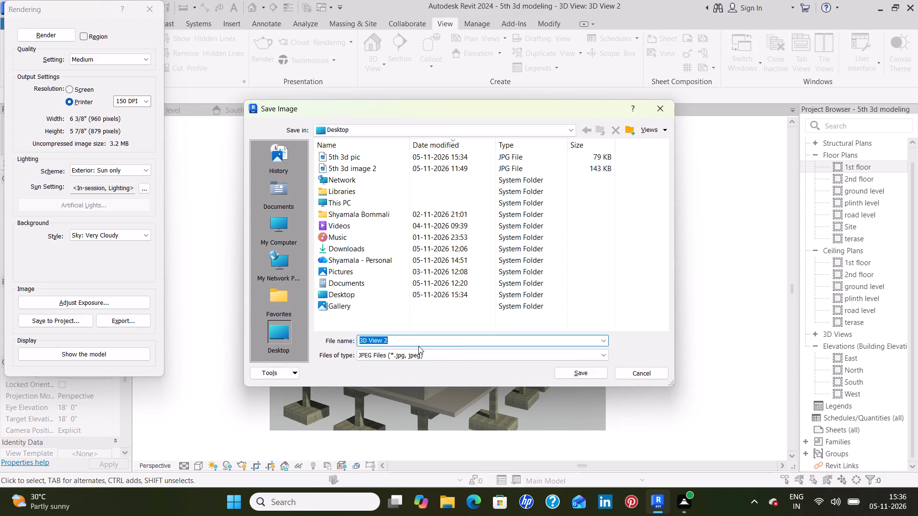
click(418, 346)
click(419, 344)
key(BackSpace)
key(BackSpace)
key(BackSpace)
key(BackSpace)
key(BackSpace)
key(BackSpace)
key(BackSpace)
key(BackSpace)
key(BackSpace)
key(BackSpace)
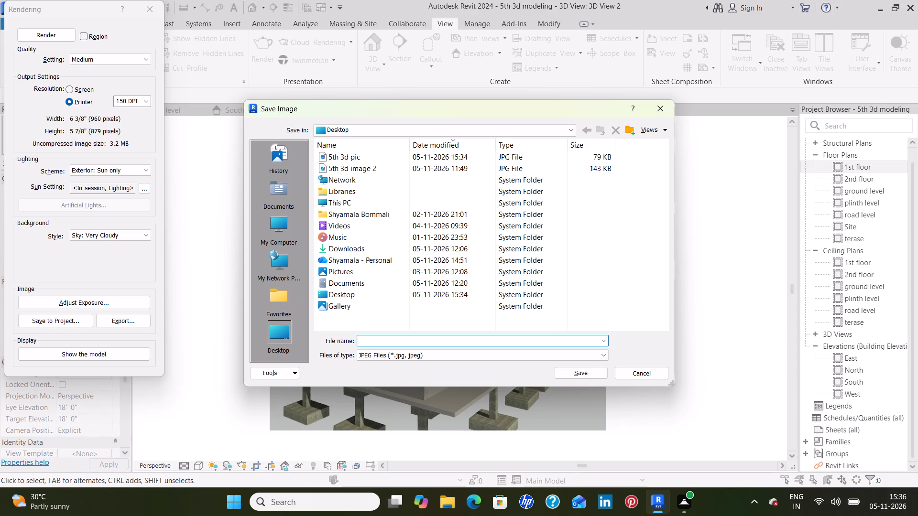
text(5th)
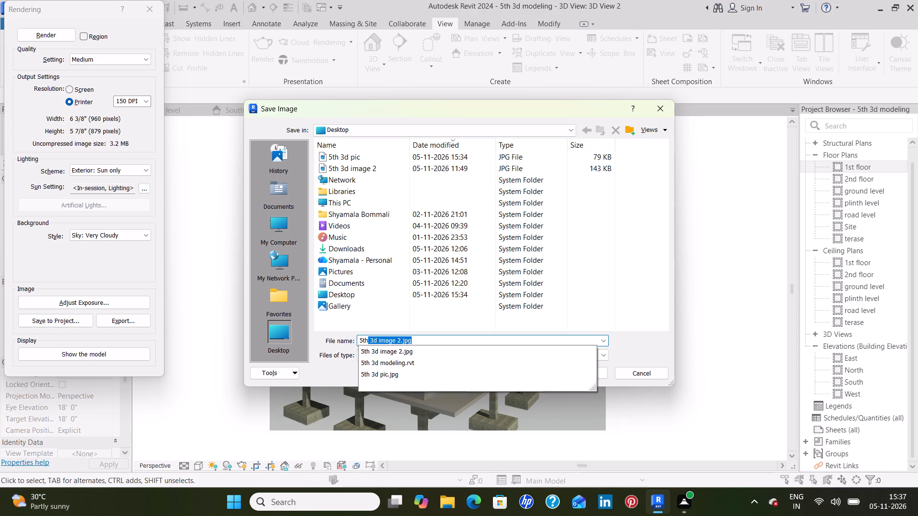
key(space)
text(3d)
key(space)
text(ic)
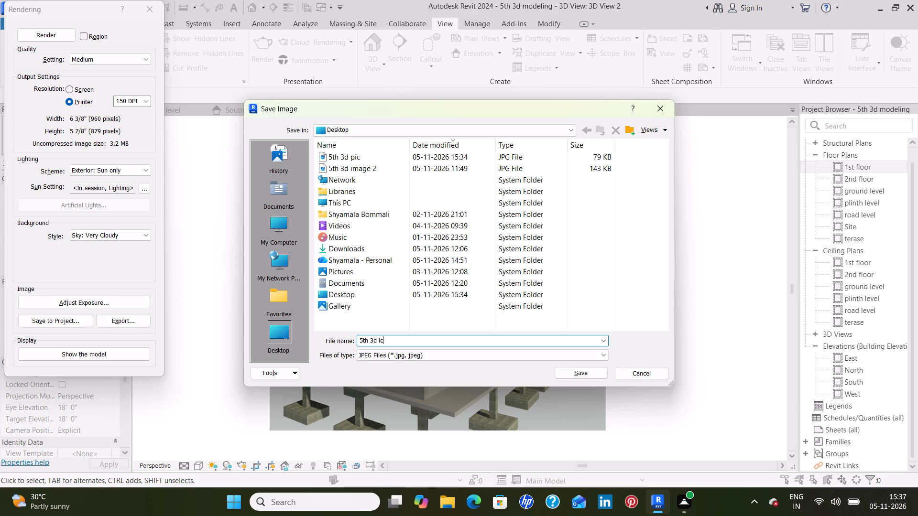
key(BackSpace)
key(BackSpace)
text(pi)
text(c)
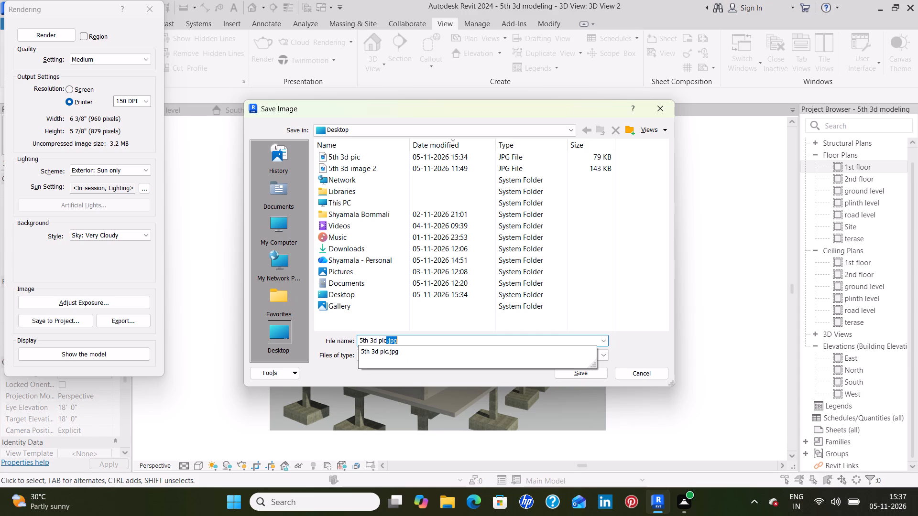
key(space)
key(2)
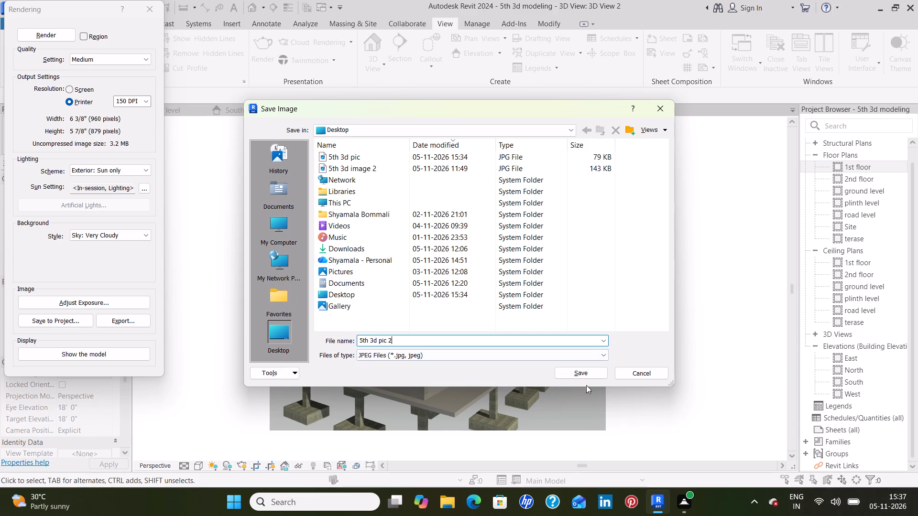
click(597, 375)
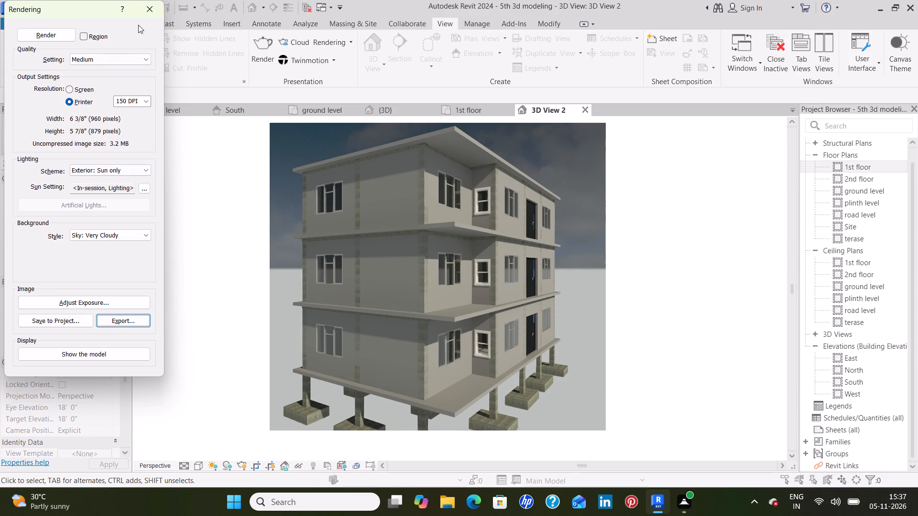
click(144, 12)
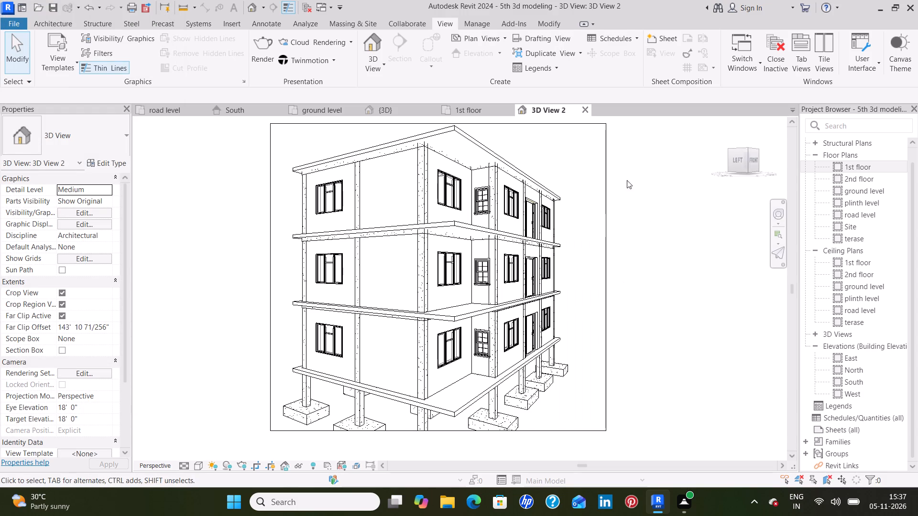
Close the 3D View 2 camera view and the 1st floor, South and road level views.
click(583, 111)
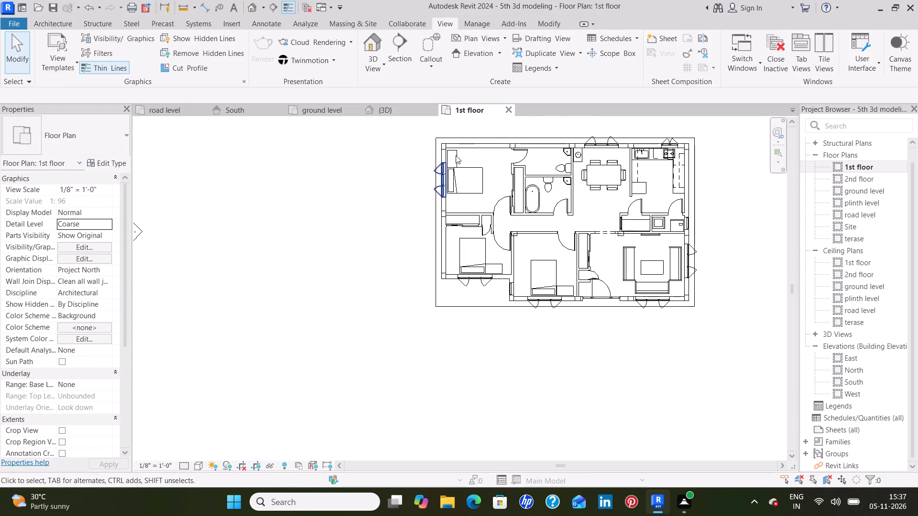
click(508, 111)
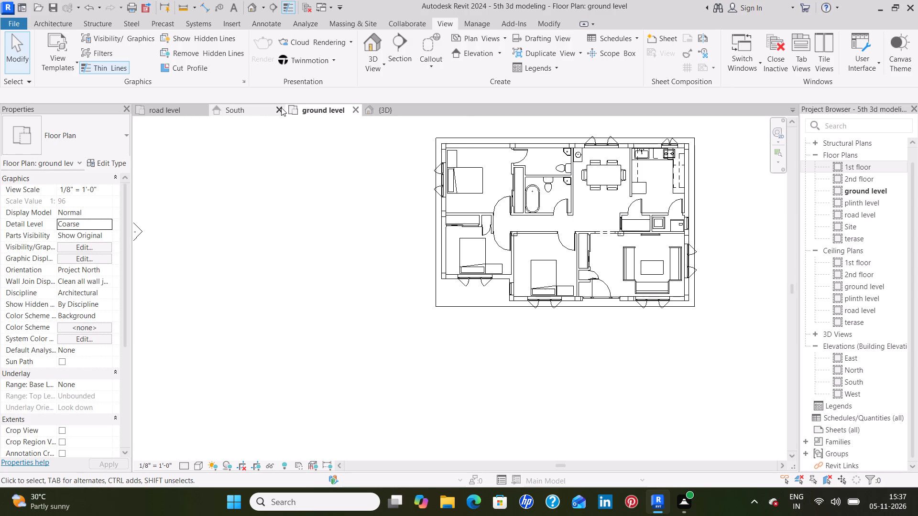
click(281, 107)
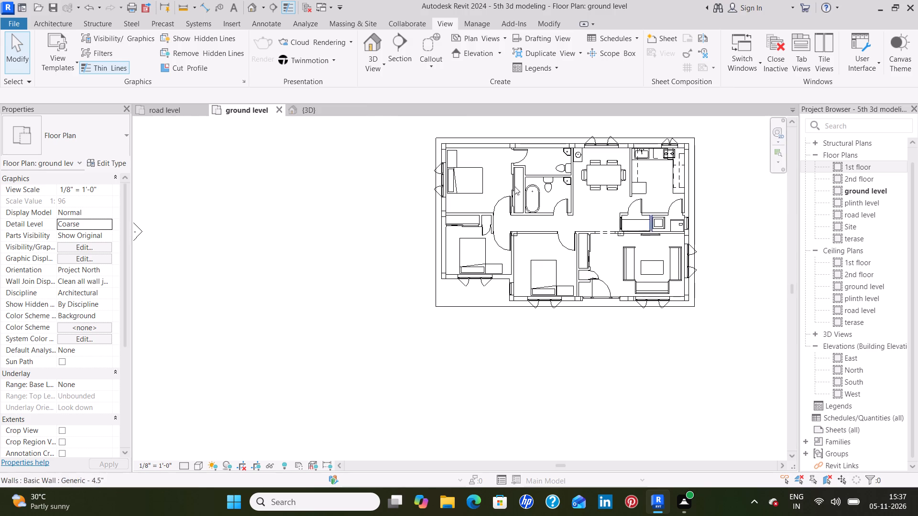
click(201, 107)
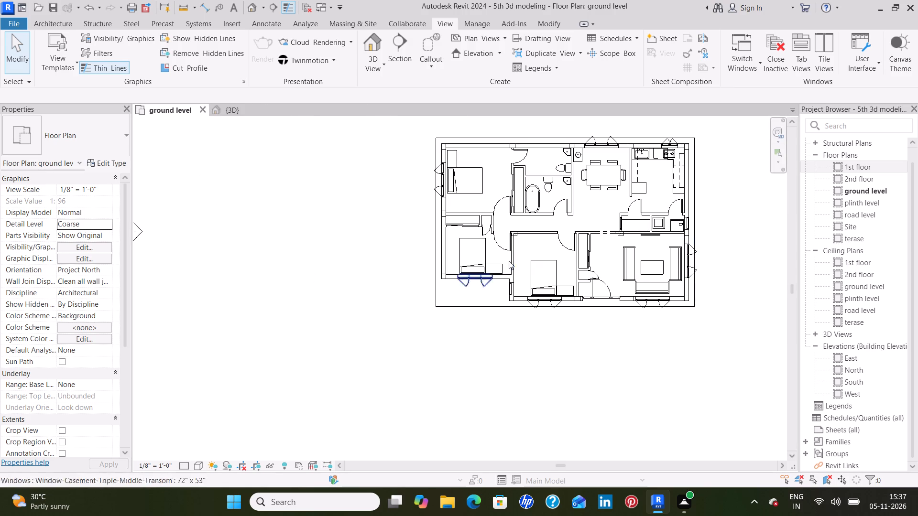
Examine the South elevation to check the building's storeys and levels.
middle_drag(528, 236, 469, 327)
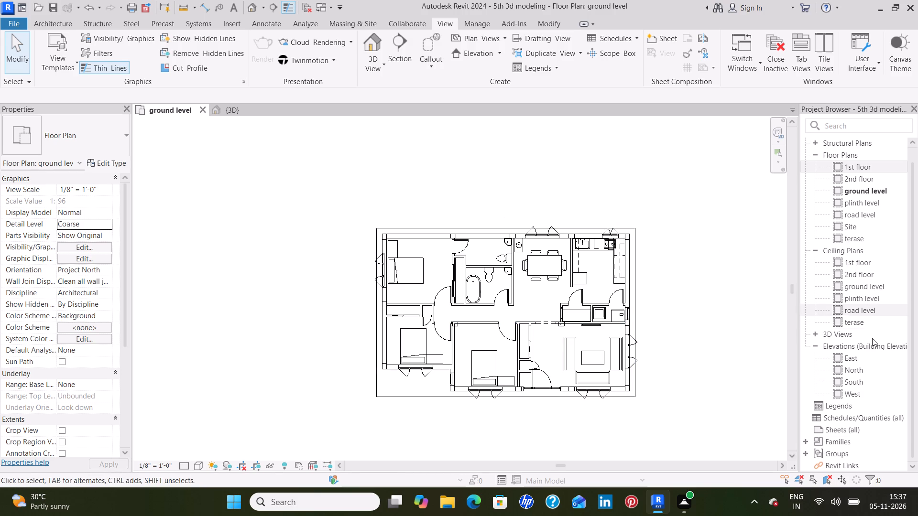
click(860, 383)
click(860, 383)
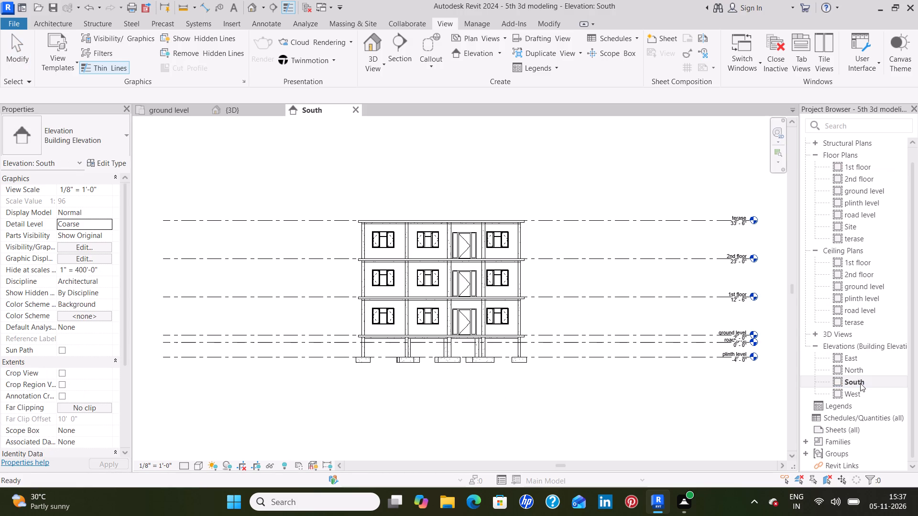
scroll(393, 178, up, 7)
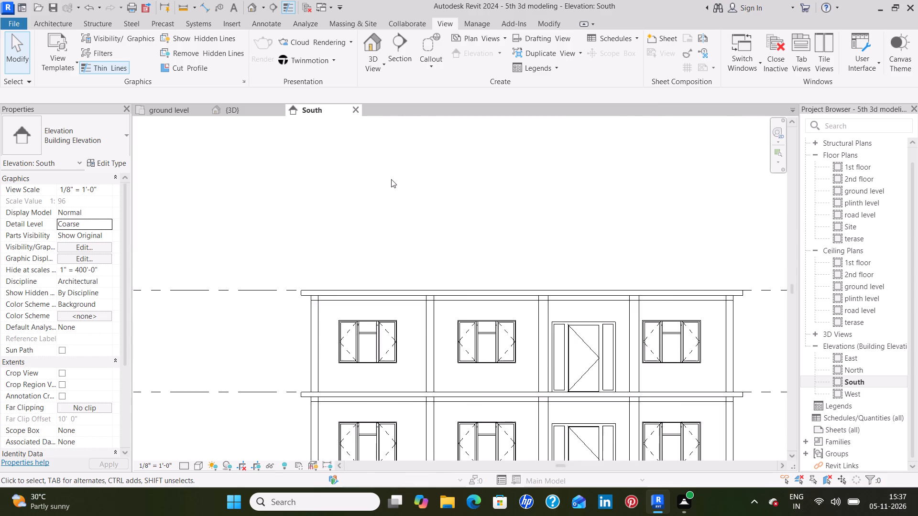
scroll(391, 179, down, 7)
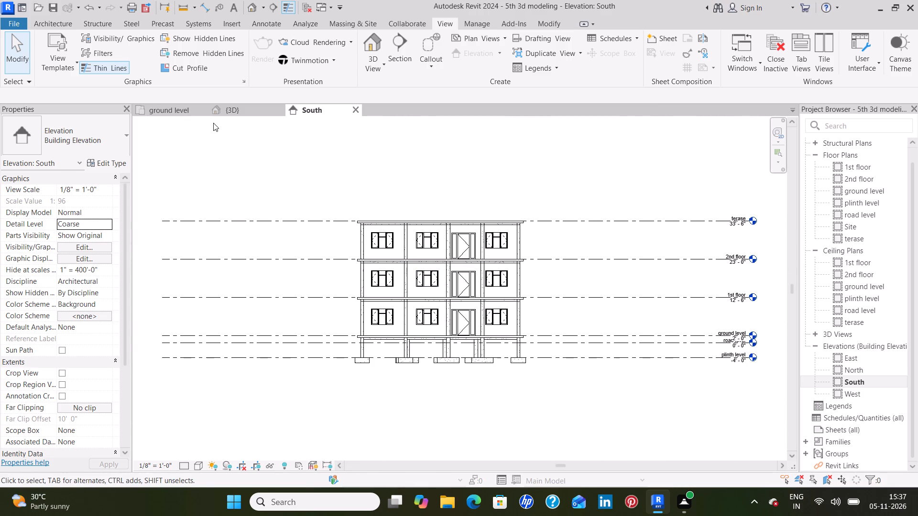
Start a stair in the ground level plan at the recessed bedroom corner.
click(173, 110)
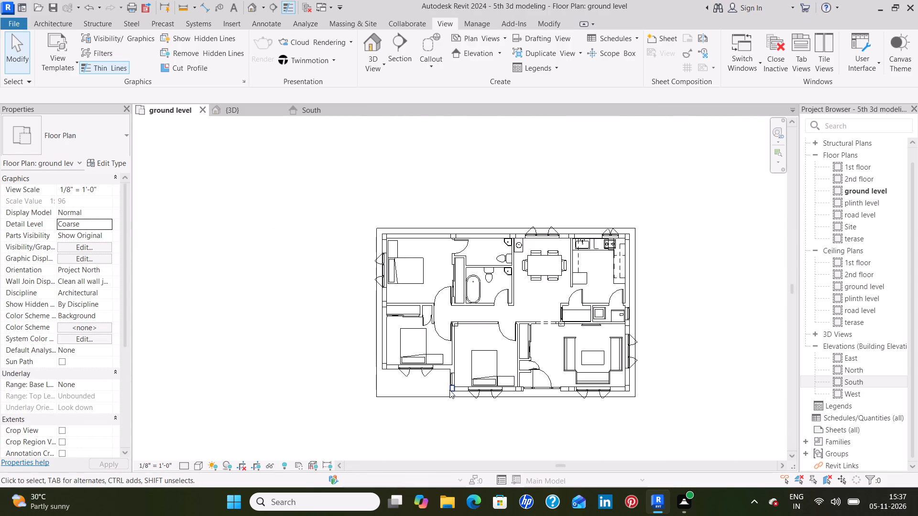
middle_drag(420, 378, 416, 258)
scroll(415, 255, up, 8)
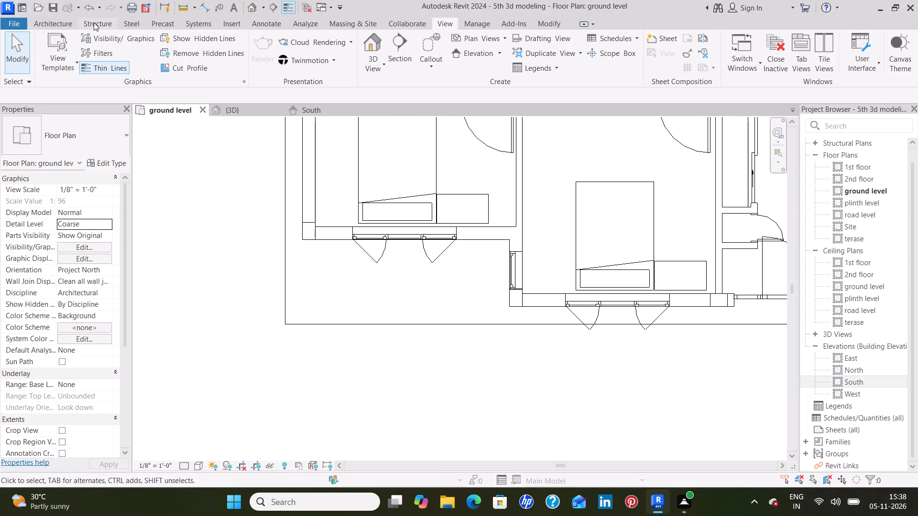
click(62, 21)
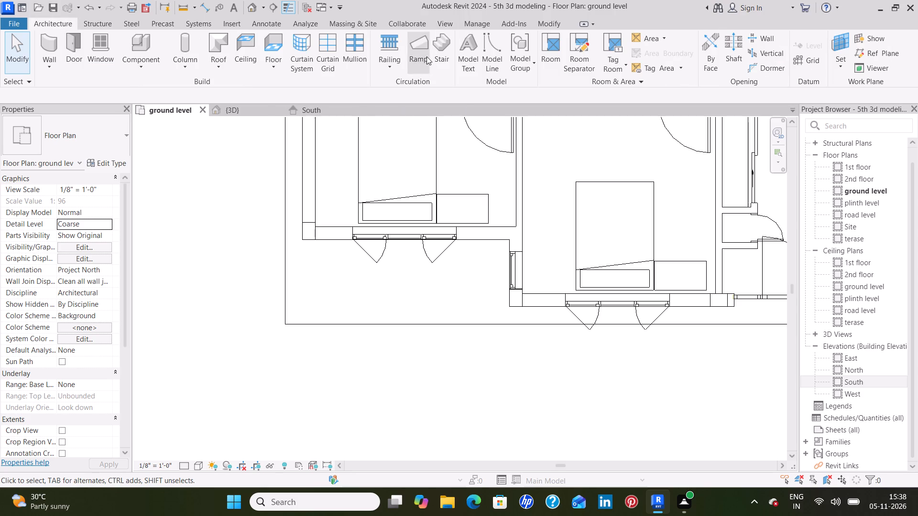
click(436, 54)
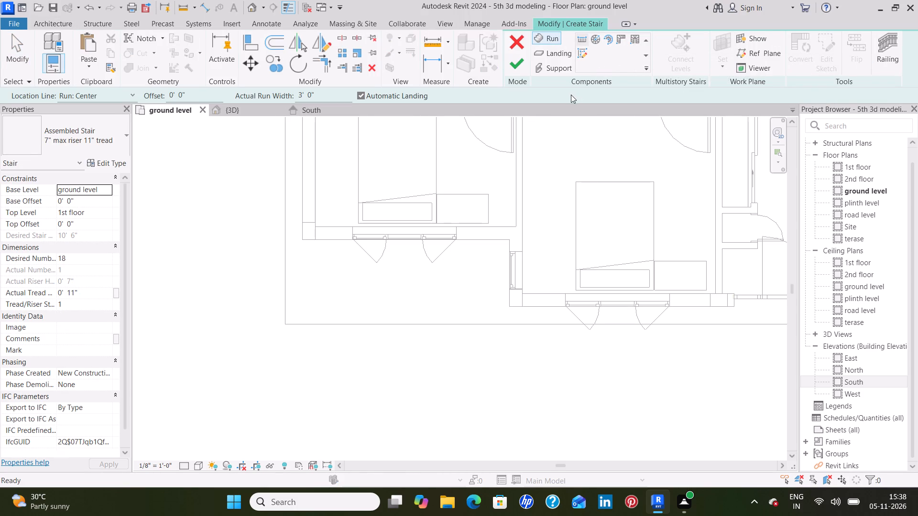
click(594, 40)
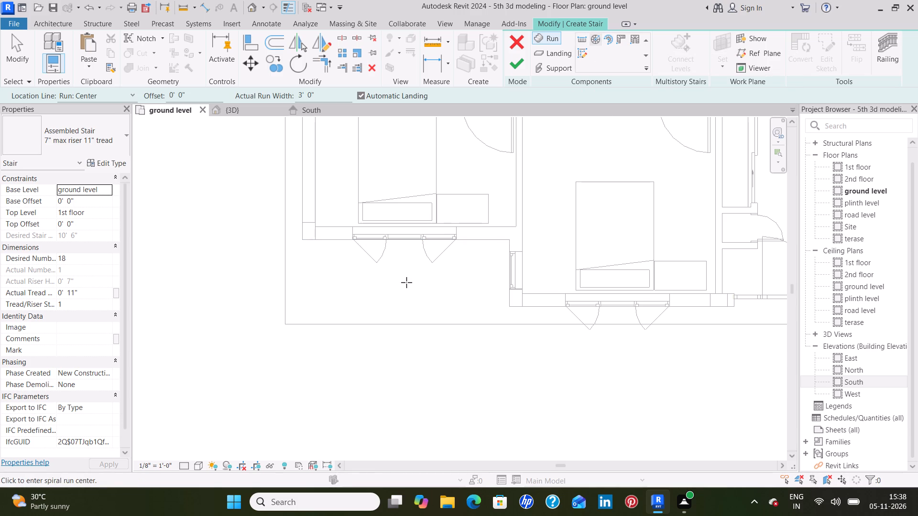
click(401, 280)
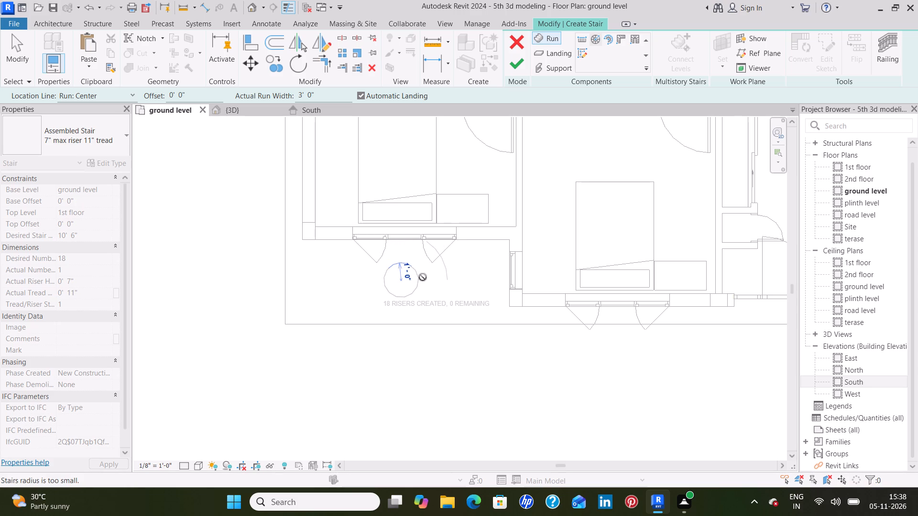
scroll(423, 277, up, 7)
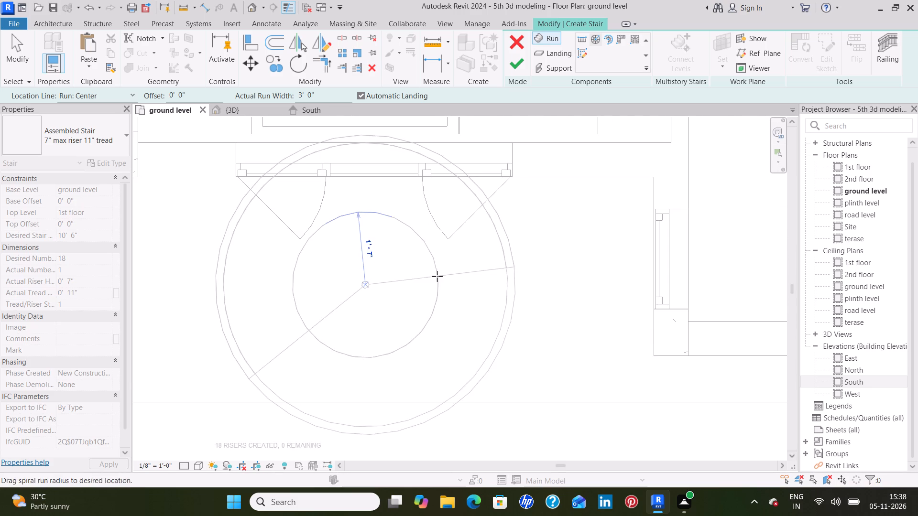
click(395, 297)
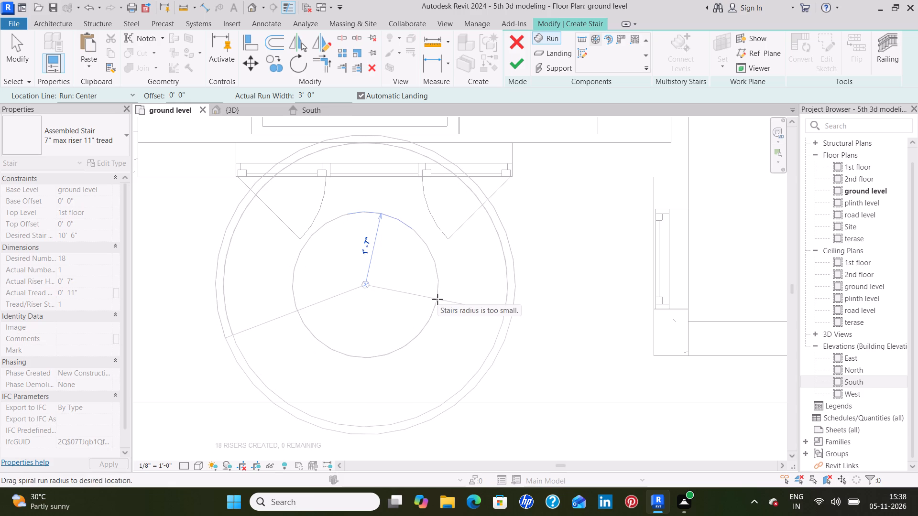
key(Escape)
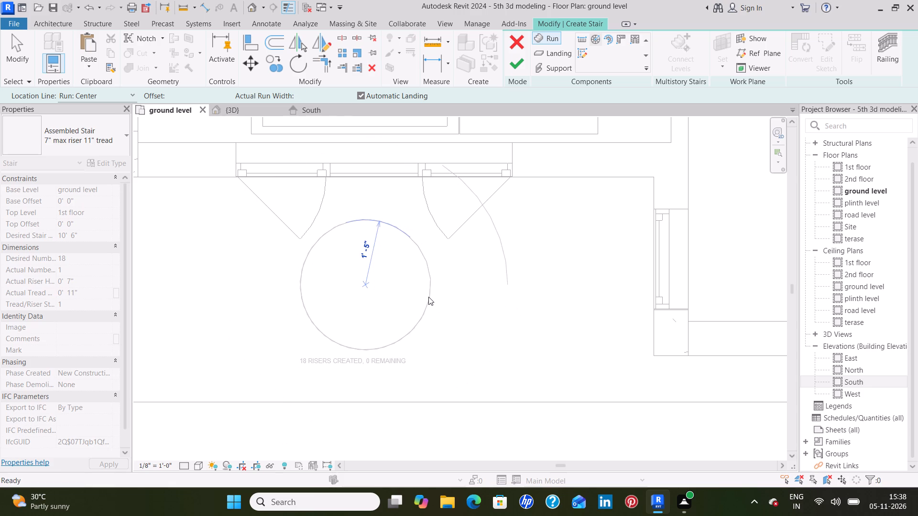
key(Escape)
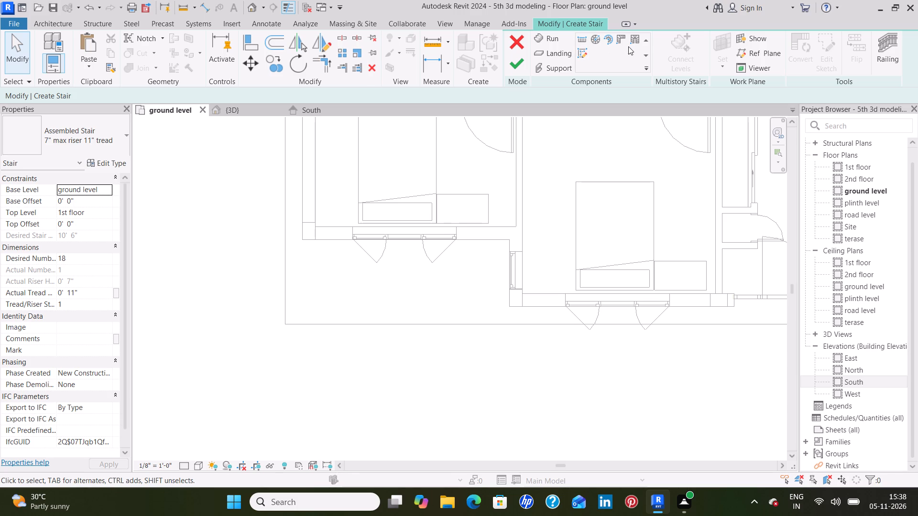
Create a center-ends spiral stair of 12 risers outside the recessed bedroom's window, with about 1'-8" radius and 347° sweep.
click(608, 39)
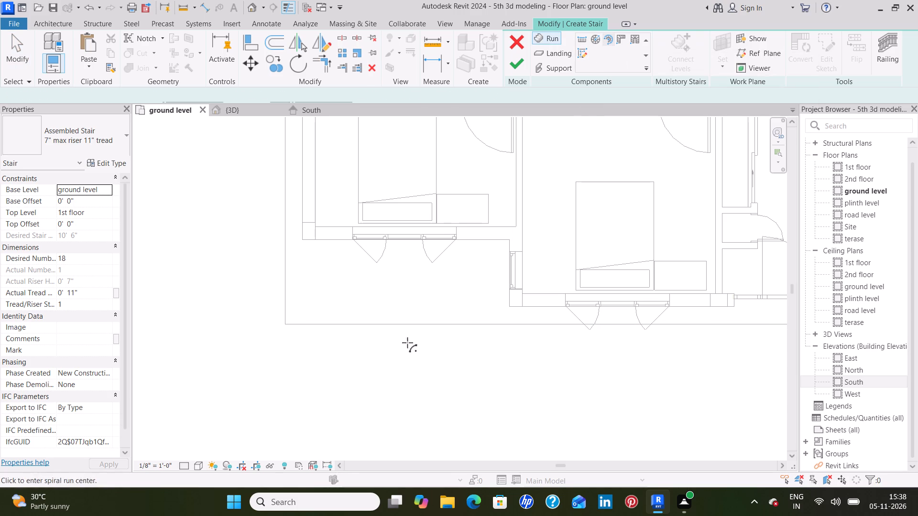
click(400, 278)
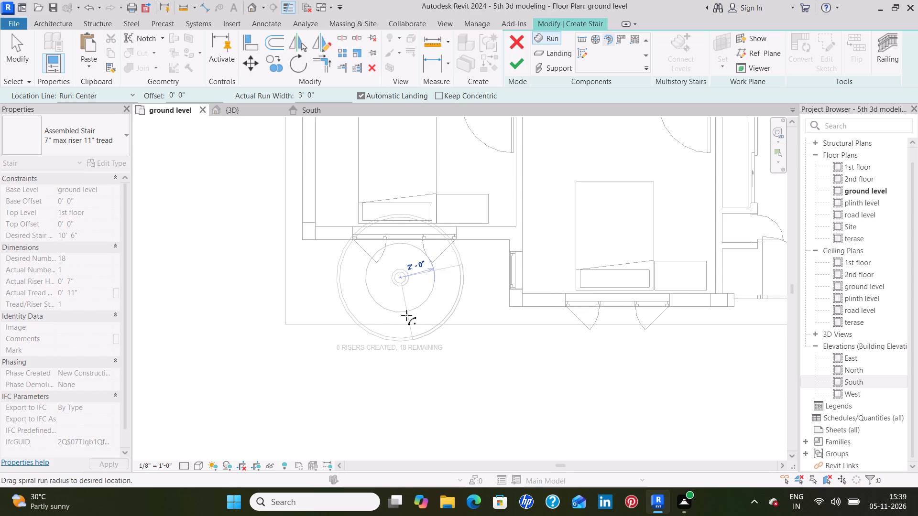
click(376, 291)
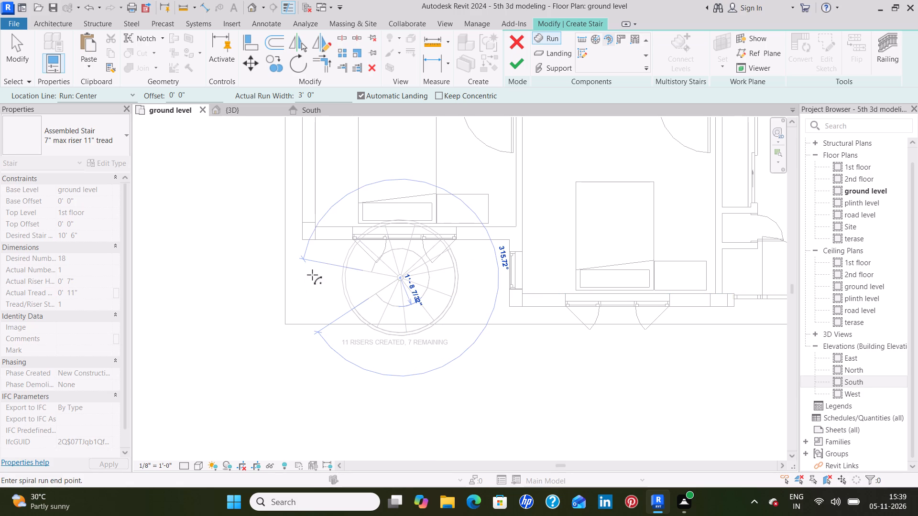
click(306, 320)
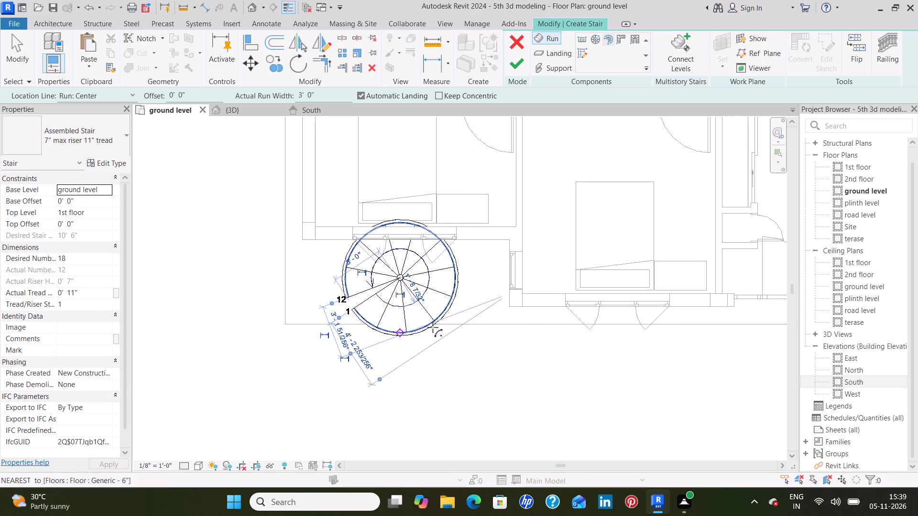
click(514, 64)
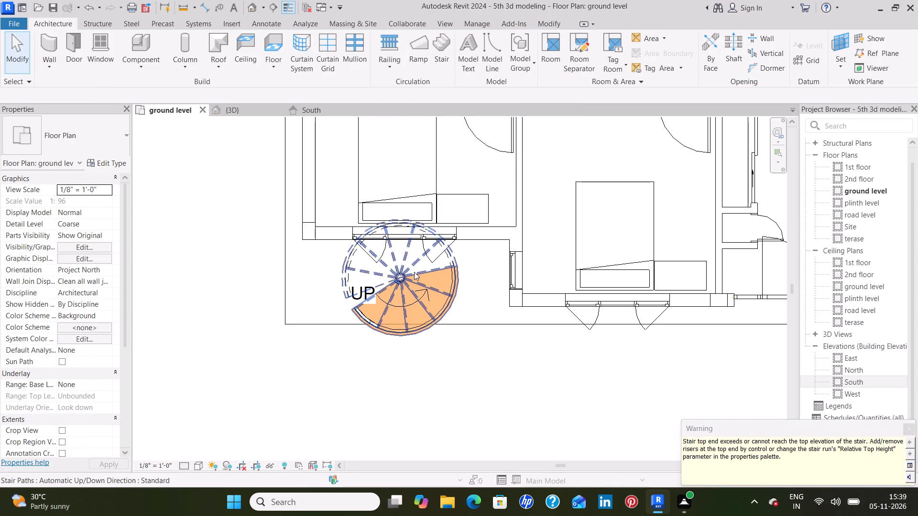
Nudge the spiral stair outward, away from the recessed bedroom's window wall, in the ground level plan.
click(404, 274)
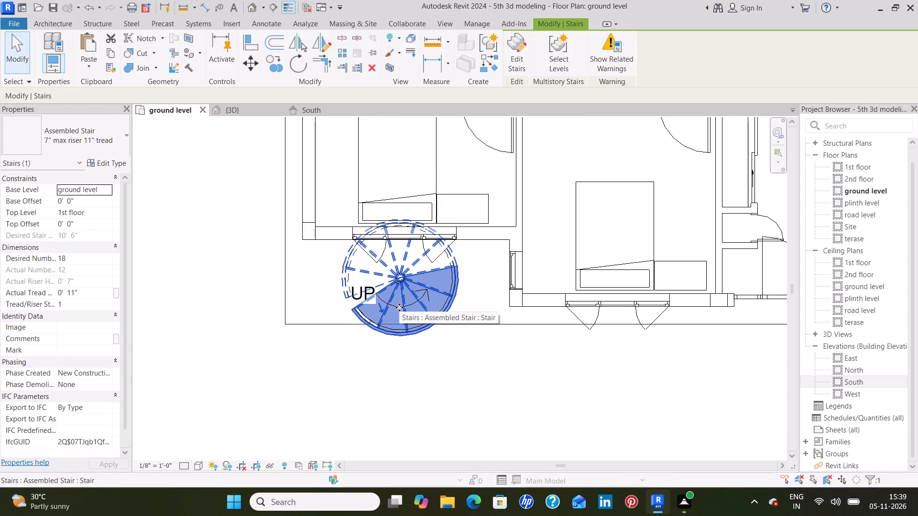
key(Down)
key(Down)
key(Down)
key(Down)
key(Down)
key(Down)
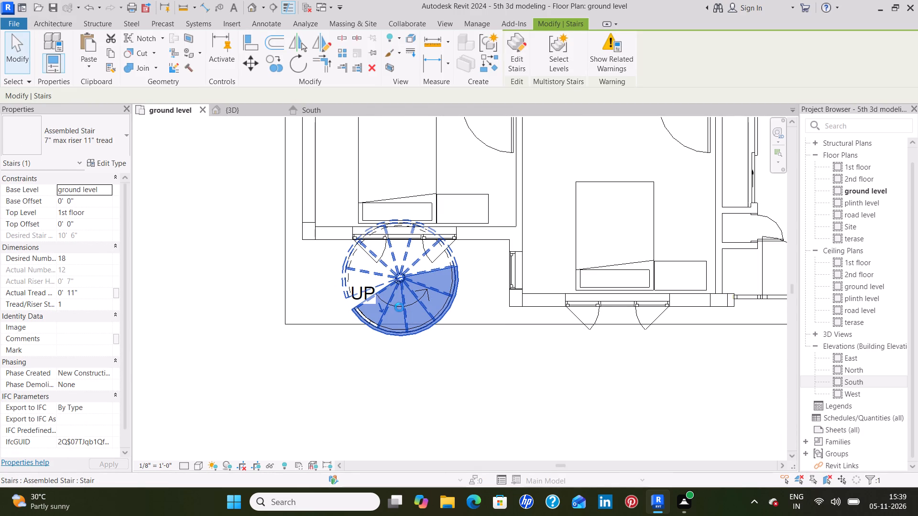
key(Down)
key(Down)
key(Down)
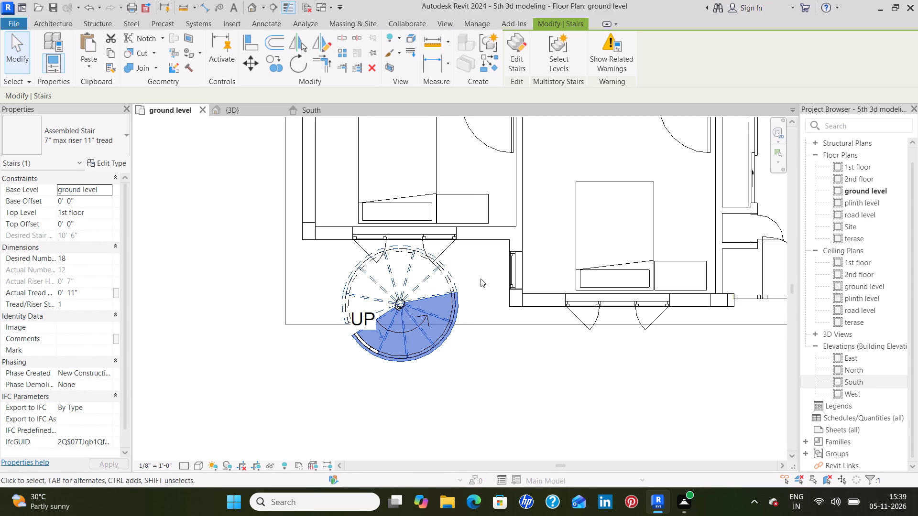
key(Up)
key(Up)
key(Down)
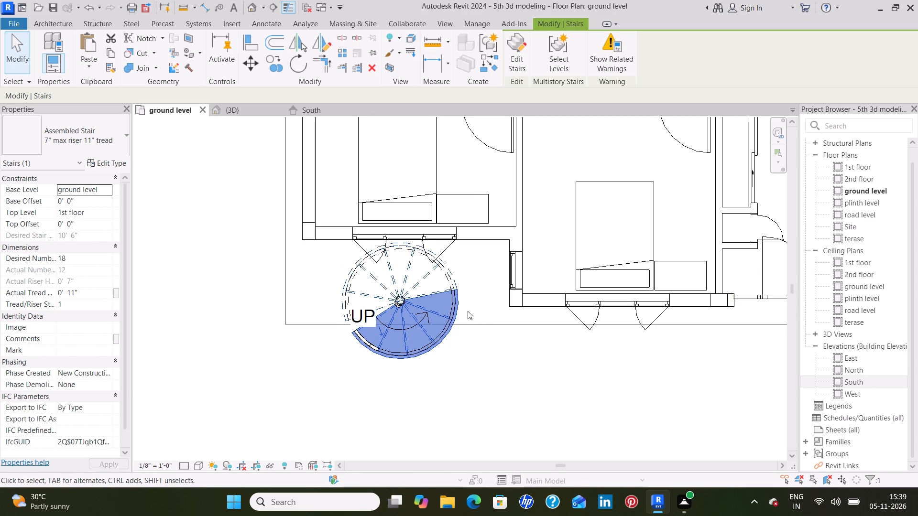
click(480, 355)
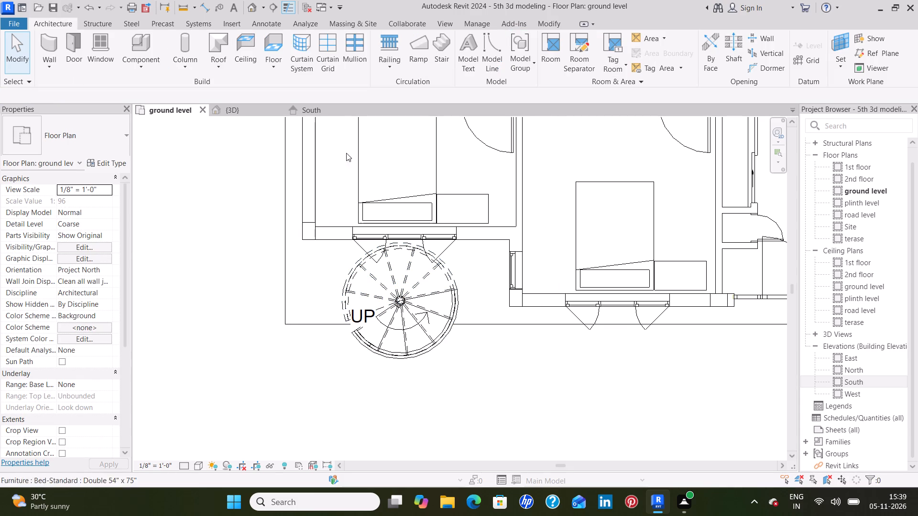
Examine the spiral stair in the 3D view from the front and side, checking its fit against the slabs and windows.
click(251, 110)
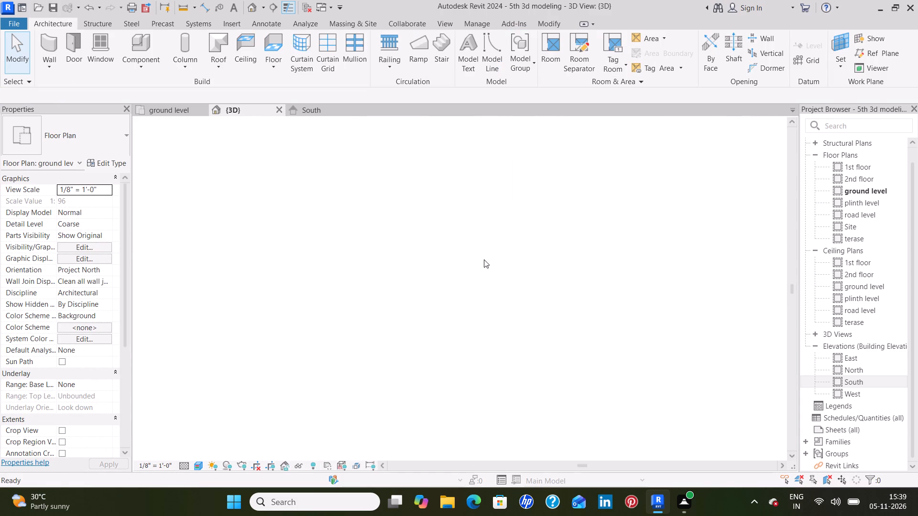
scroll(348, 322, up, 5)
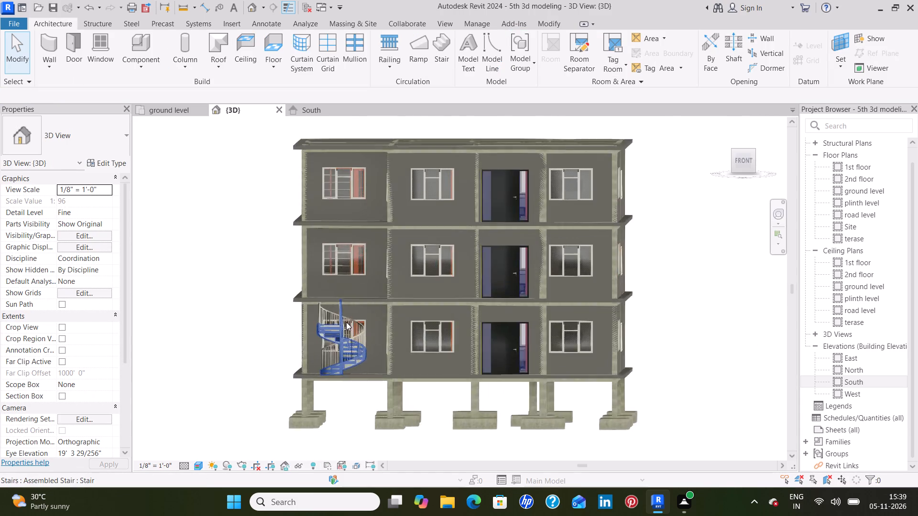
scroll(346, 322, up, 3)
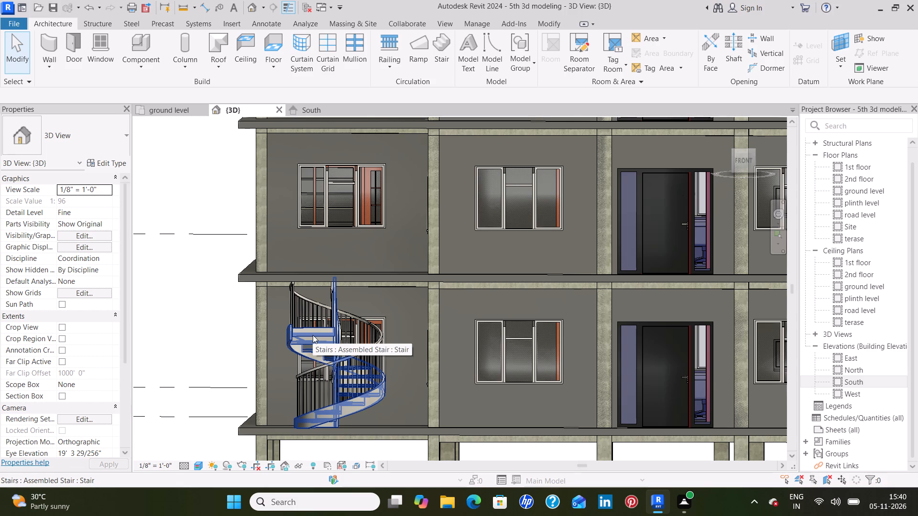
scroll(313, 335, up, 4)
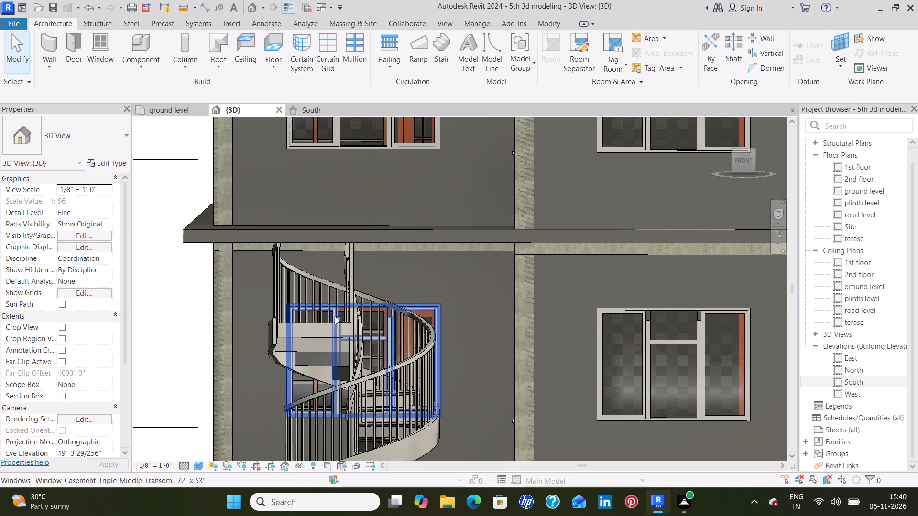
middle_drag(398, 293, 538, 322)
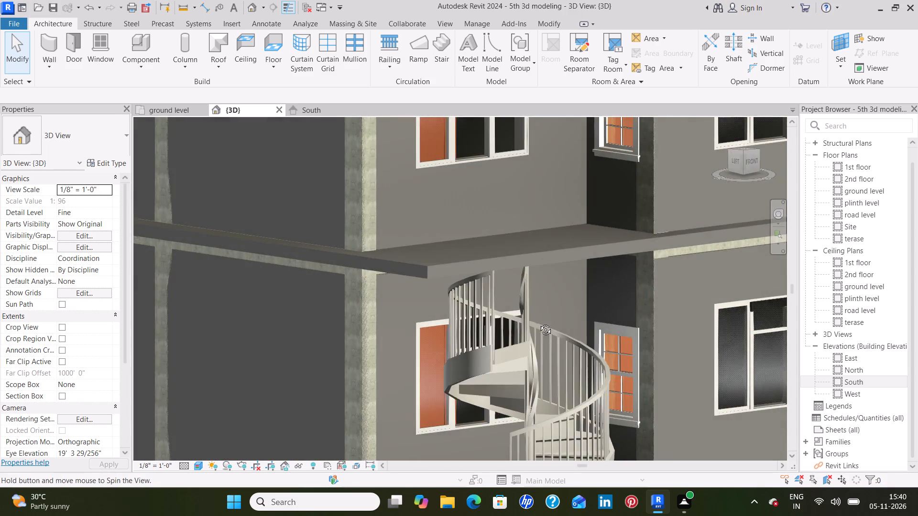
middle_drag(538, 322, 584, 356)
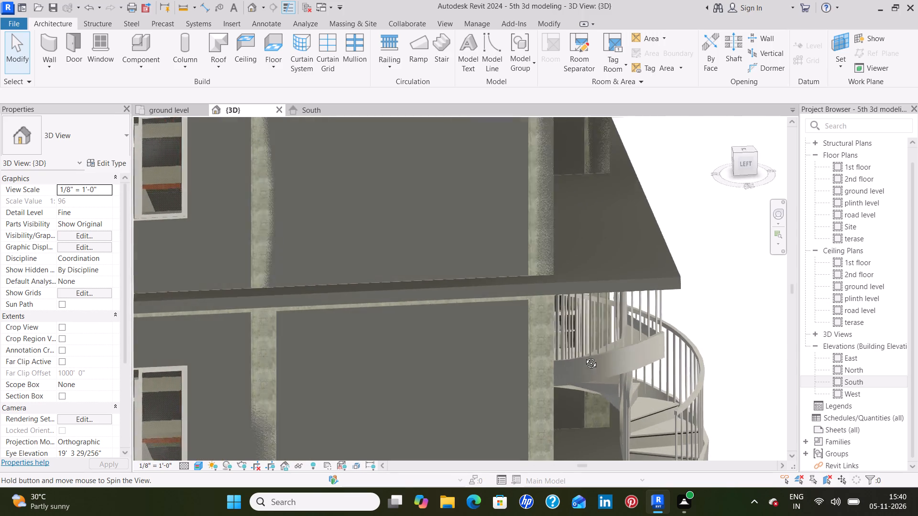
middle_drag(584, 356, 545, 367)
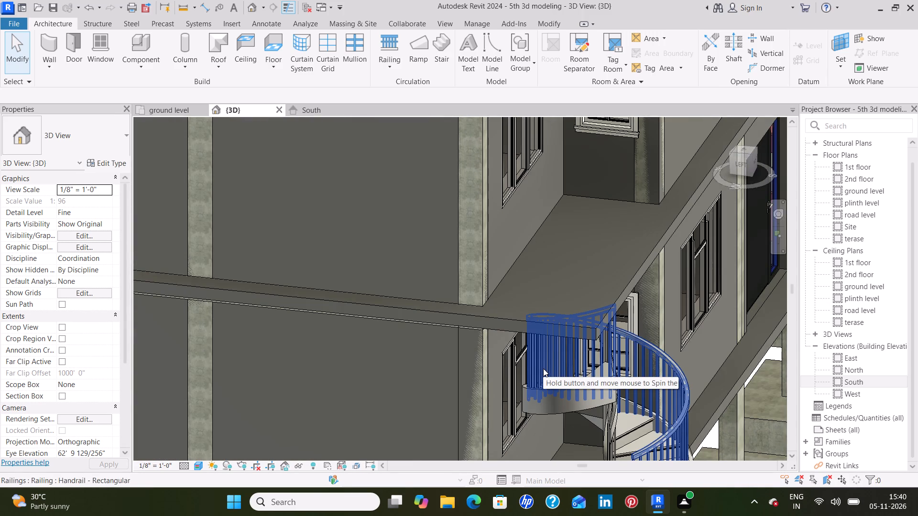
scroll(545, 374, down, 2)
middle_drag(561, 446, 567, 329)
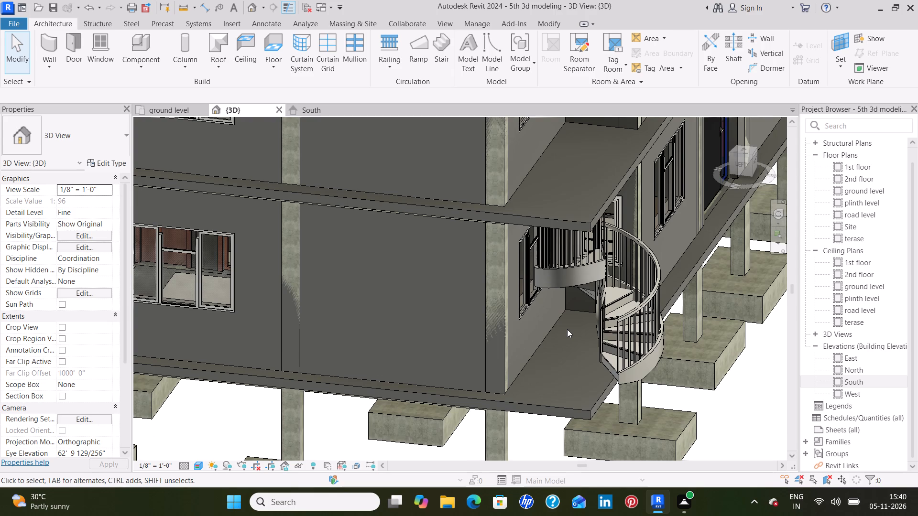
shift+middle_drag(545, 323, 545, 322)
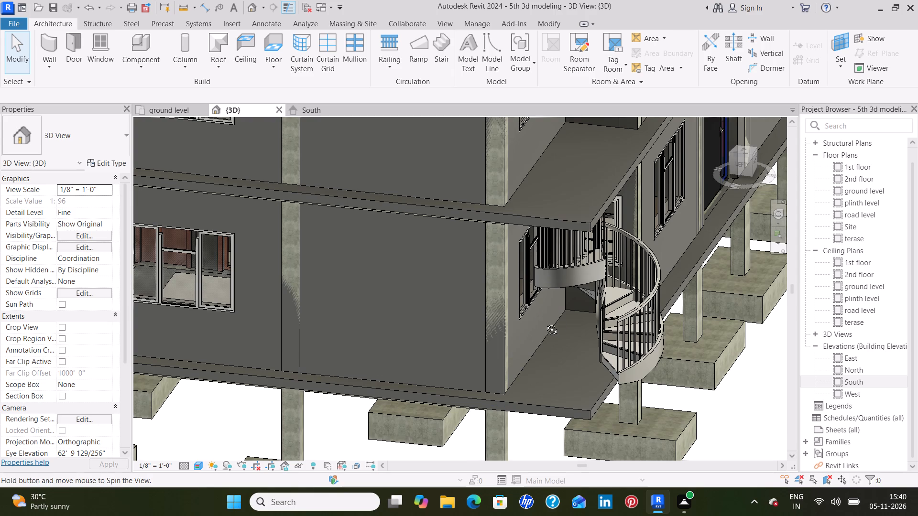
shift+middle_drag(545, 322, 562, 254)
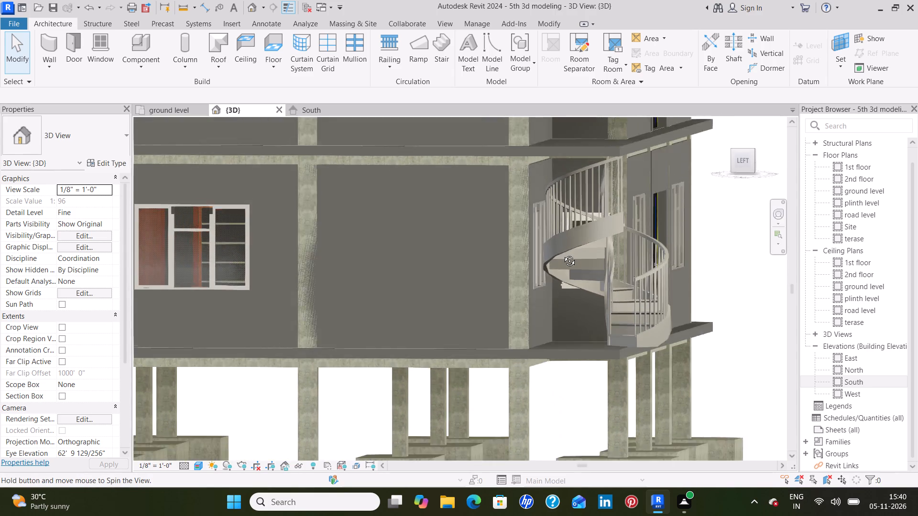
shift+middle_drag(562, 254, 558, 259)
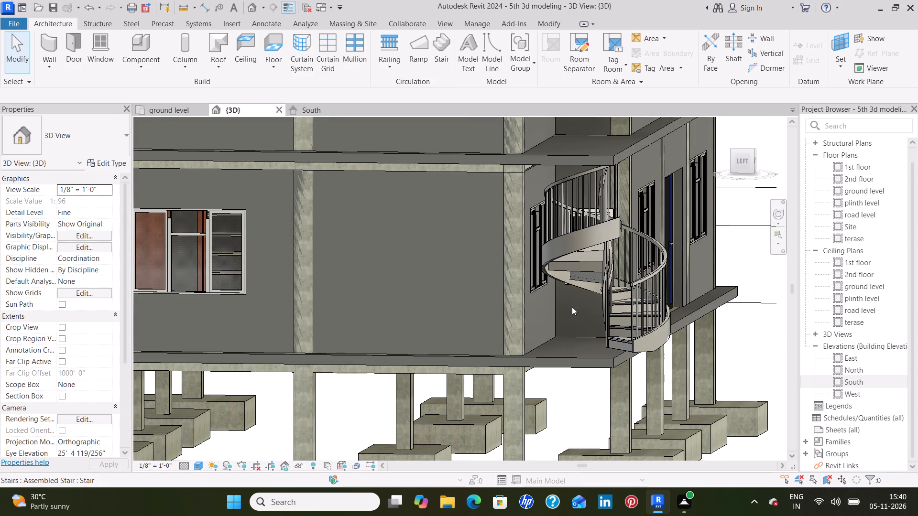
Delete the spiral stair and its railings from the recessed bedroom corner.
click(636, 290)
click(620, 307)
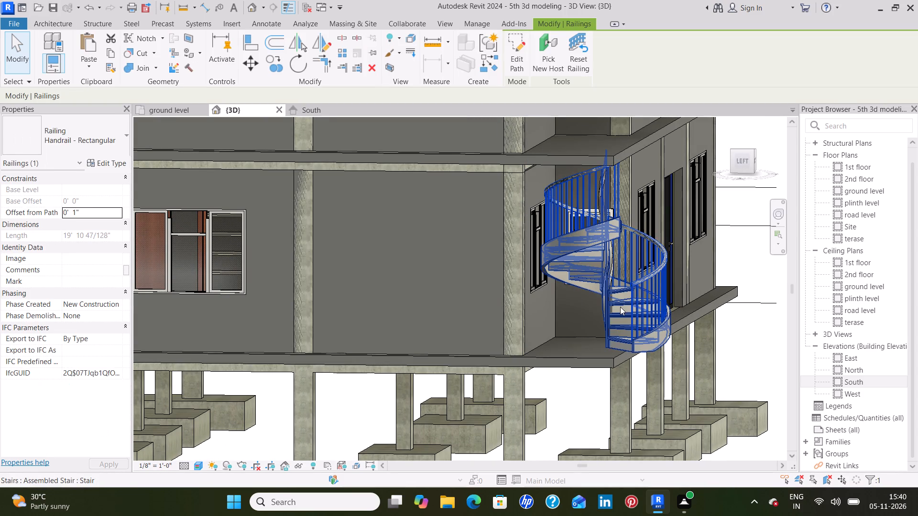
key(Delete)
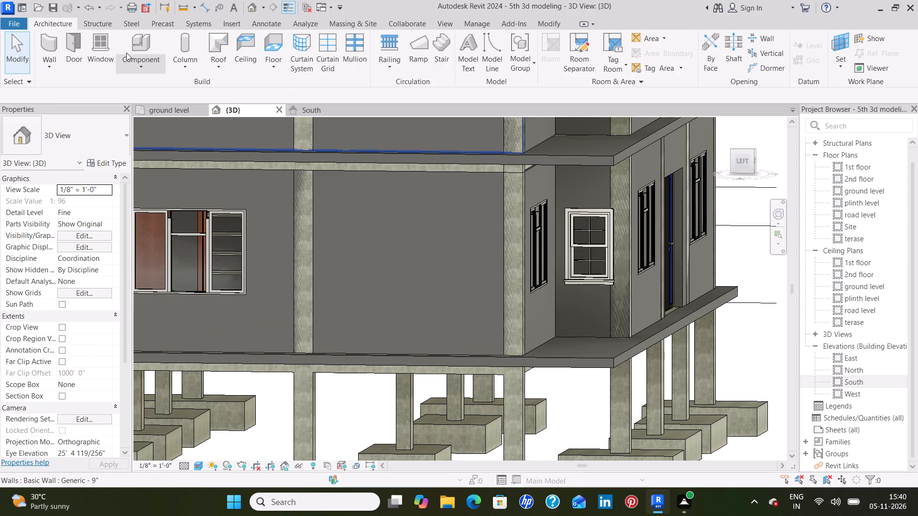
Edit the ground level floor's boundary, moving its front edge outward to 3'-10 1/2" from the front wall reference.
click(164, 112)
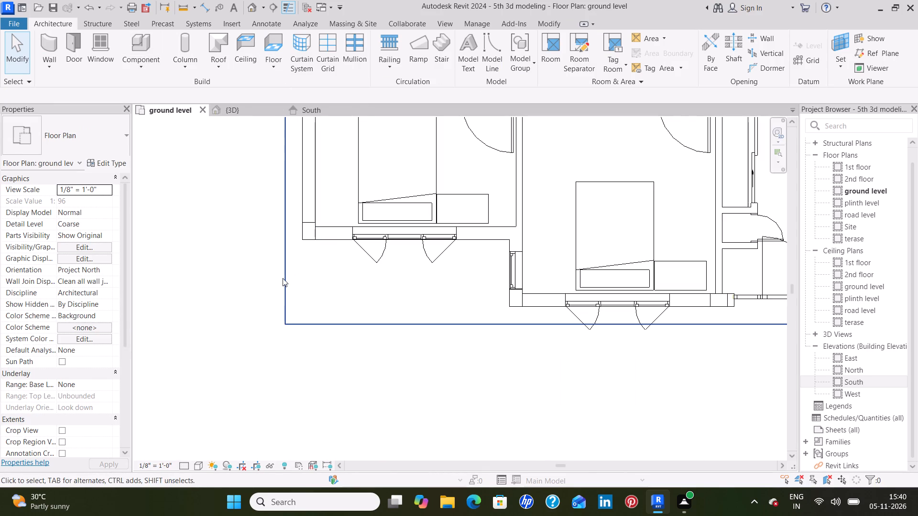
click(283, 278)
click(517, 45)
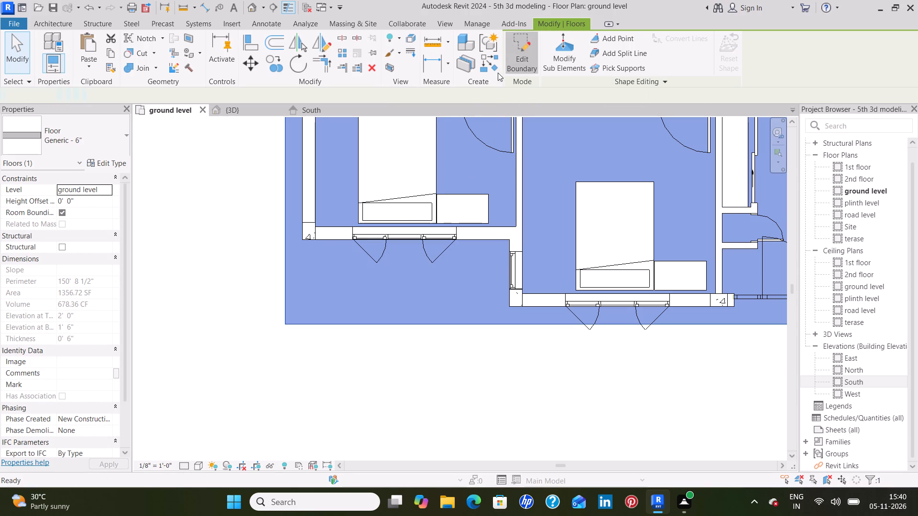
middle_drag(422, 307, 388, 387)
scroll(385, 387, down, 2)
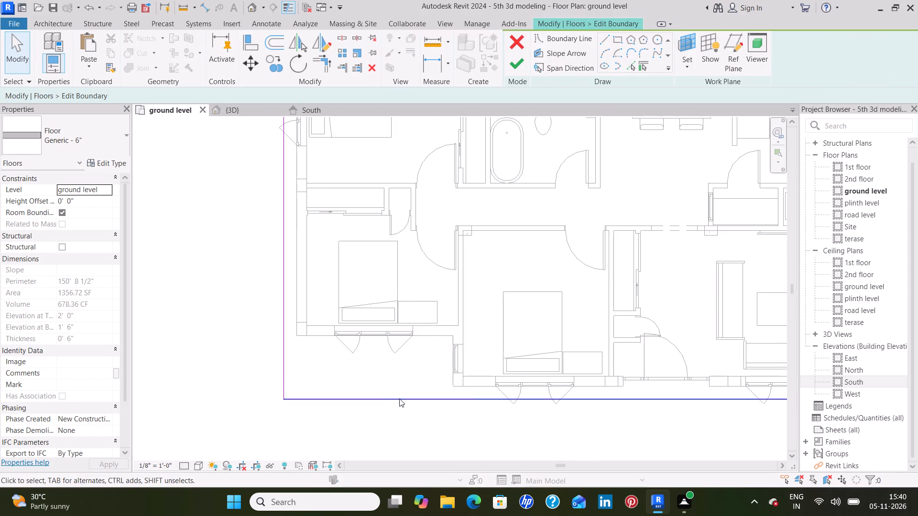
click(399, 398)
key(Down)
key(Down)
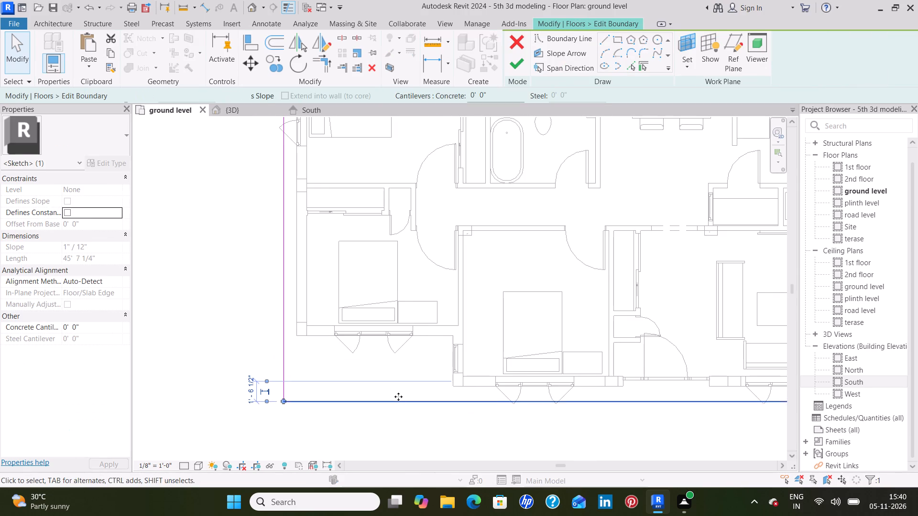
key(Down)
key(Down)
key(Down)
key(Down)
key(Down)
key(Down)
key(Down)
key(Down)
key(Down)
key(Down)
key(Down)
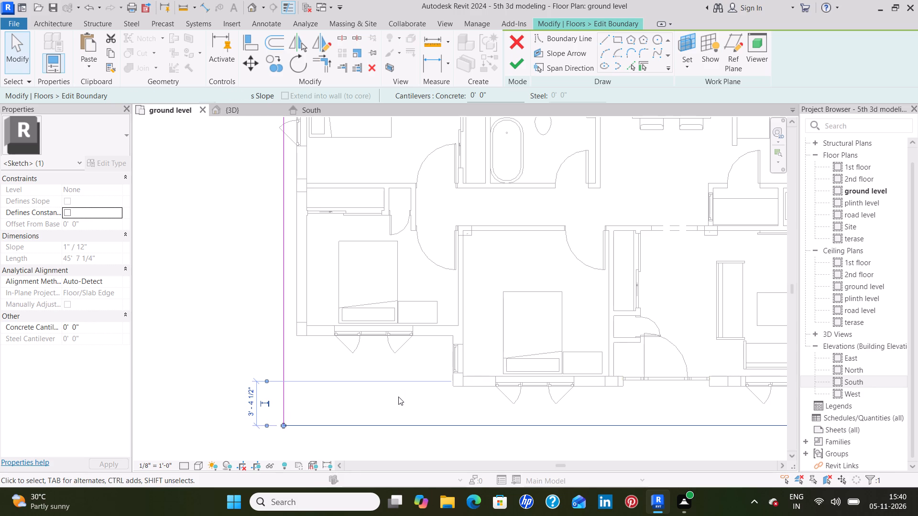
key(Down)
key(Down)
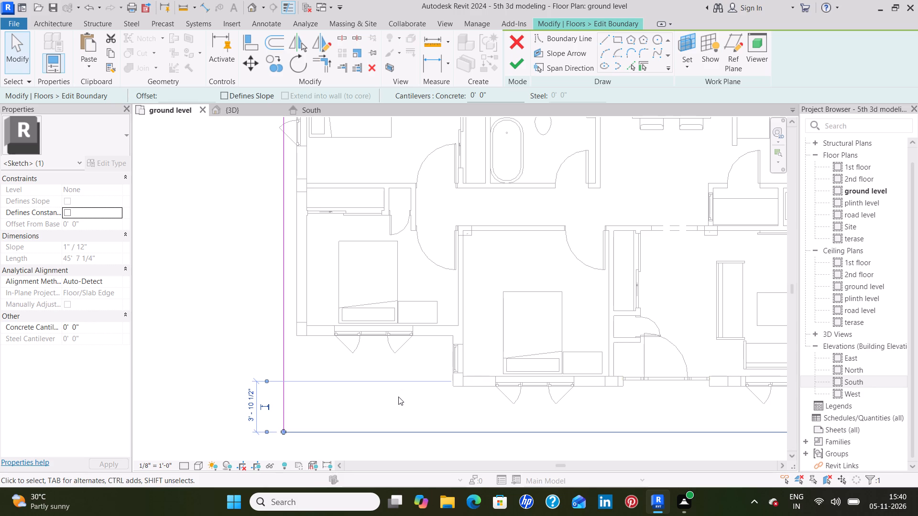
scroll(433, 367, down, 4)
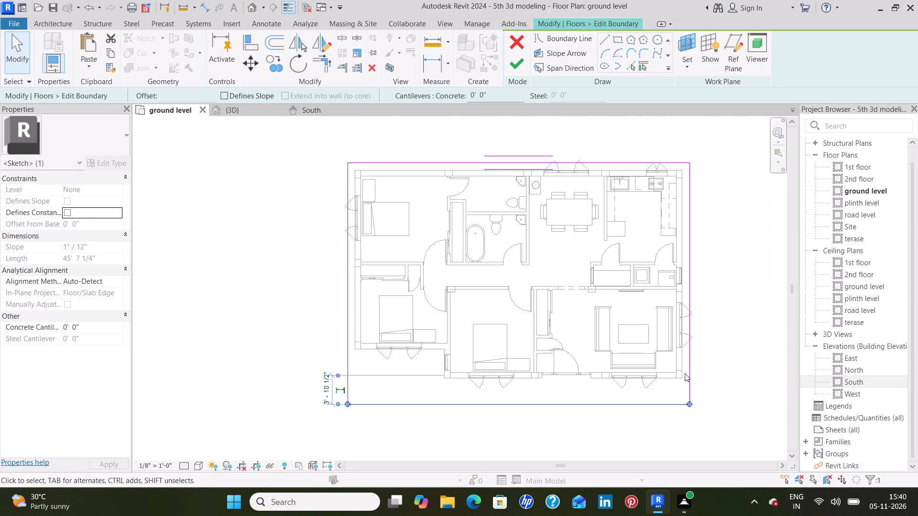
middle_drag(708, 368, 645, 367)
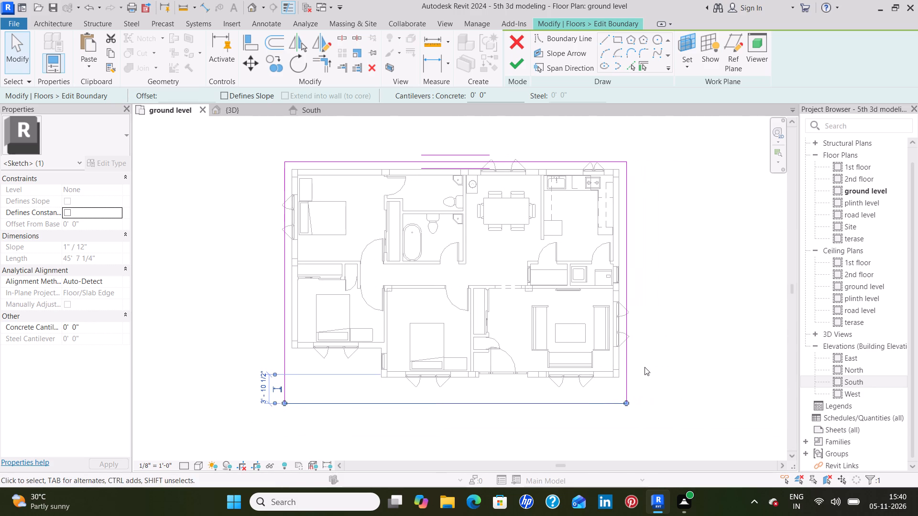
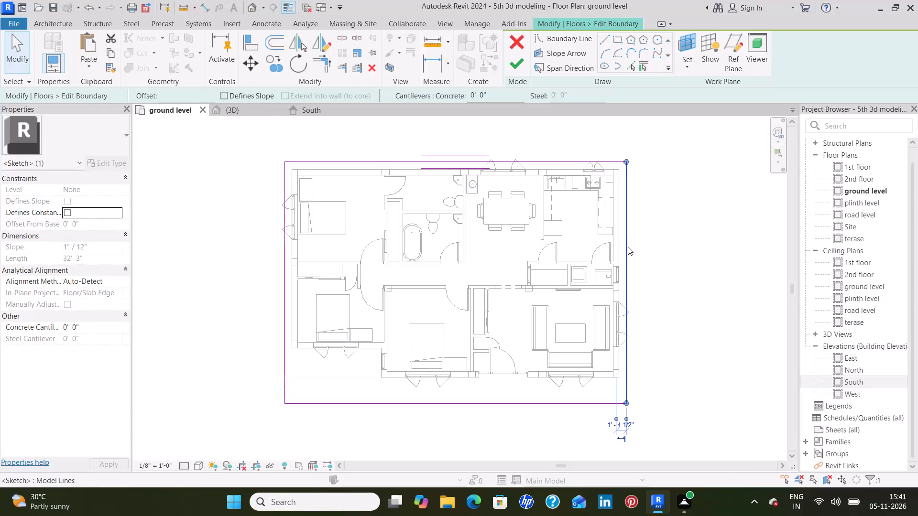
Move the ground level floor boundary's east edge, beside the kitchen and living room, outward to 7'-0" from the east wall reference.
key(Right)
key(Right)
key(Right)
key(Right)
key(Right)
key(Right)
key(Right)
key(Right)
key(Right)
key(Right)
key(Right)
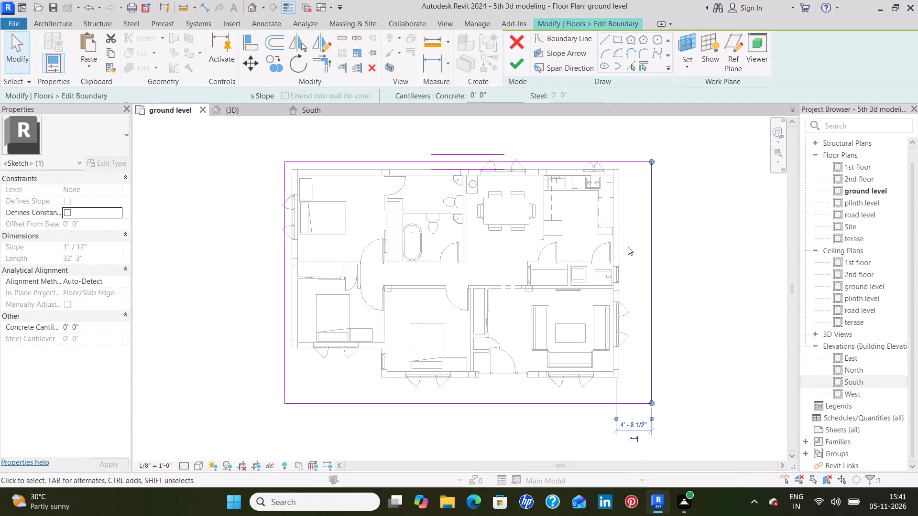
key(Right)
key(Right)
key(Right)
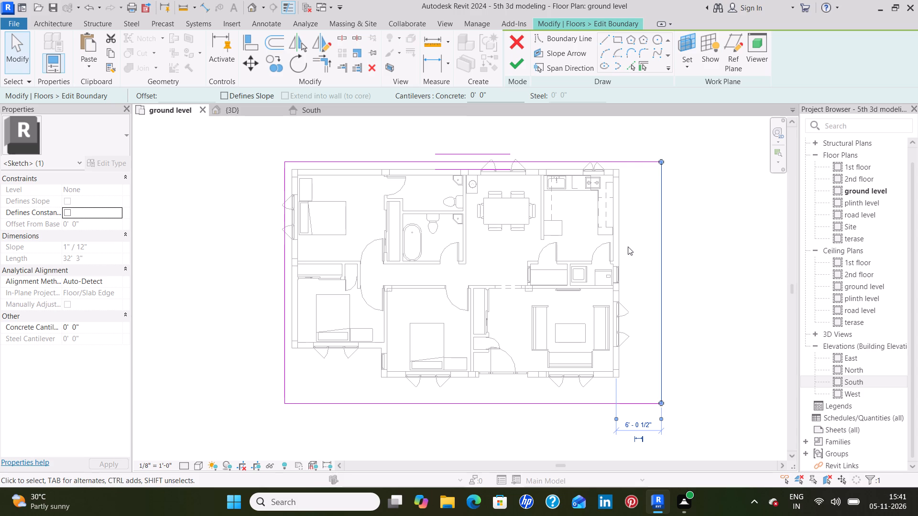
click(638, 427)
key(BackSpace)
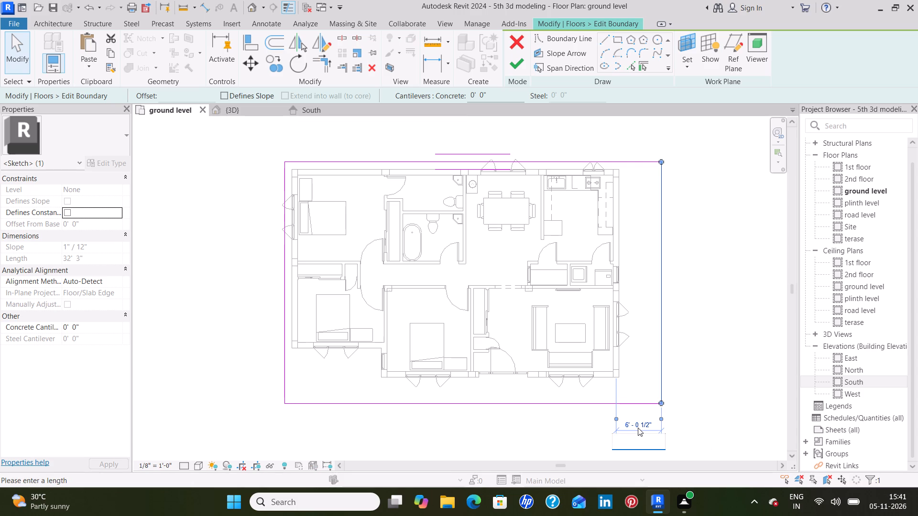
text(7')
key(Return)
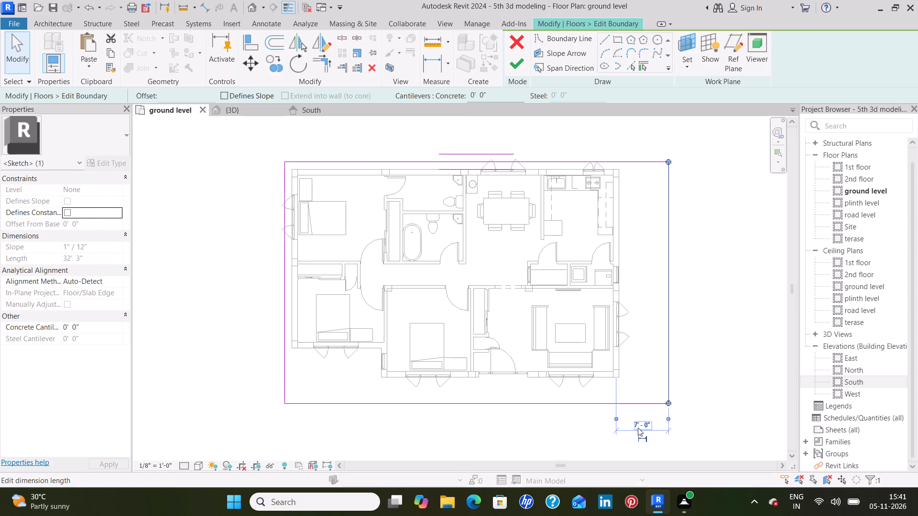
Set the ground level floor's front edge to 7'-0" from the recessed bedroom's front wall reference and finish the boundary edit.
click(557, 404)
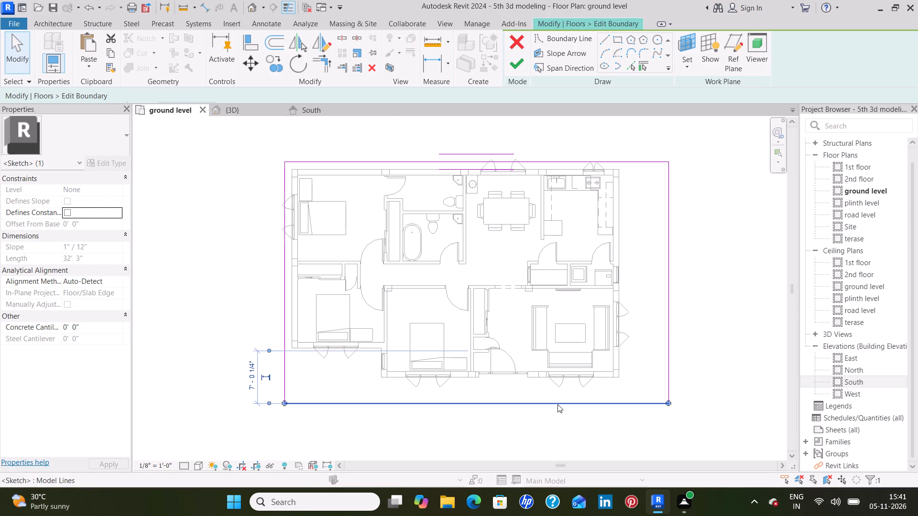
click(251, 370)
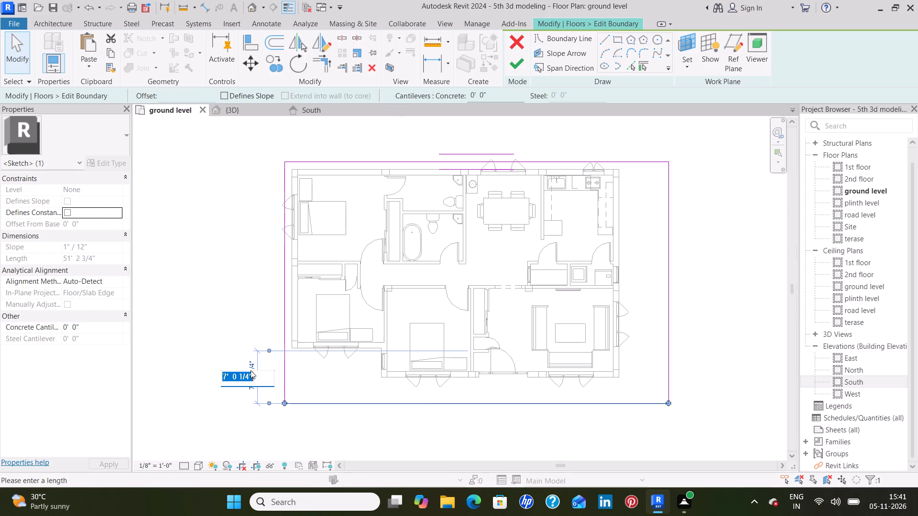
key(BackSpace)
text(7')
key(Return)
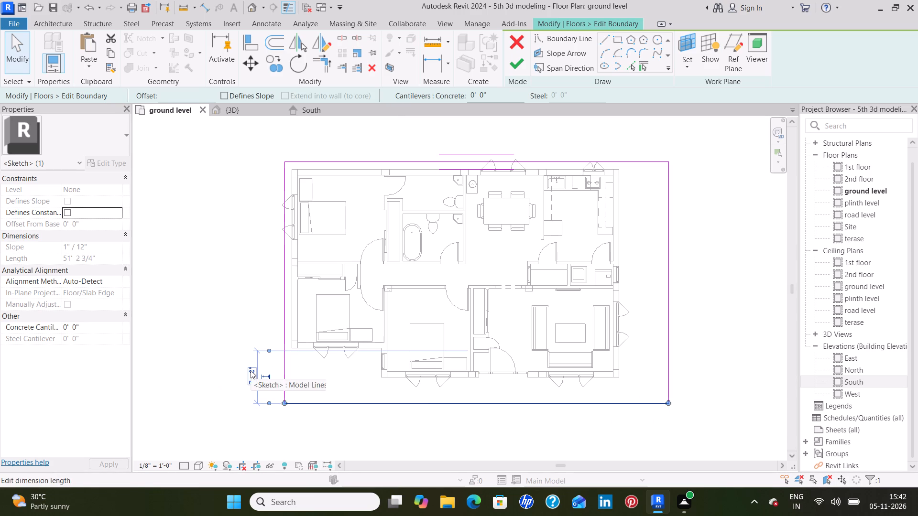
click(261, 287)
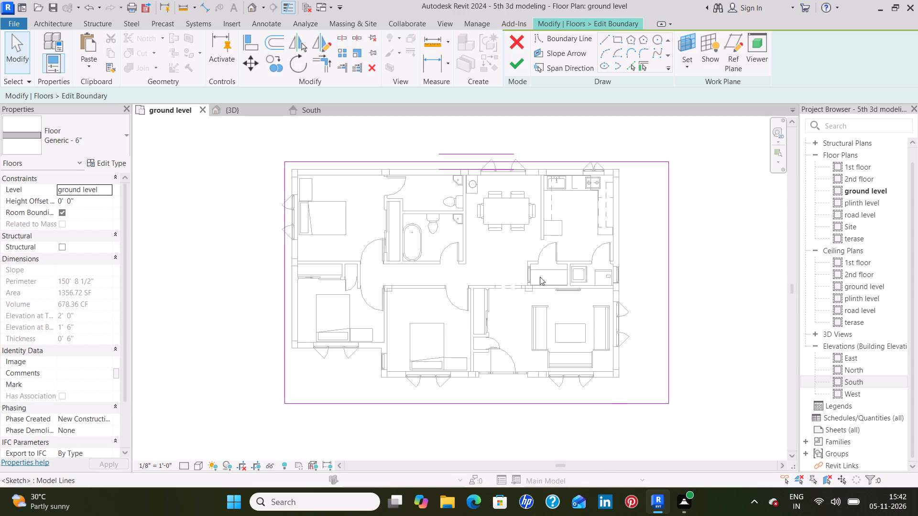
click(519, 65)
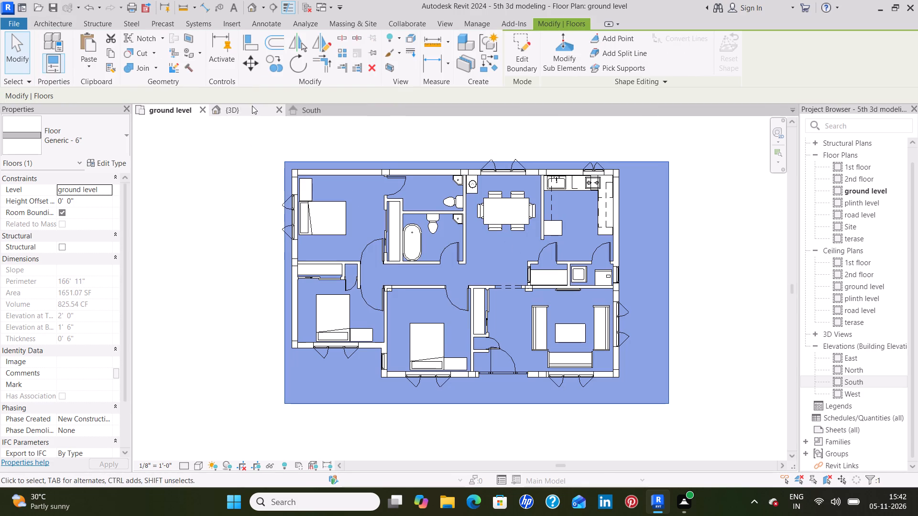
Examine the extended ground level slab in the 3D view from the front and side corners, comparing it with the slab above.
click(236, 107)
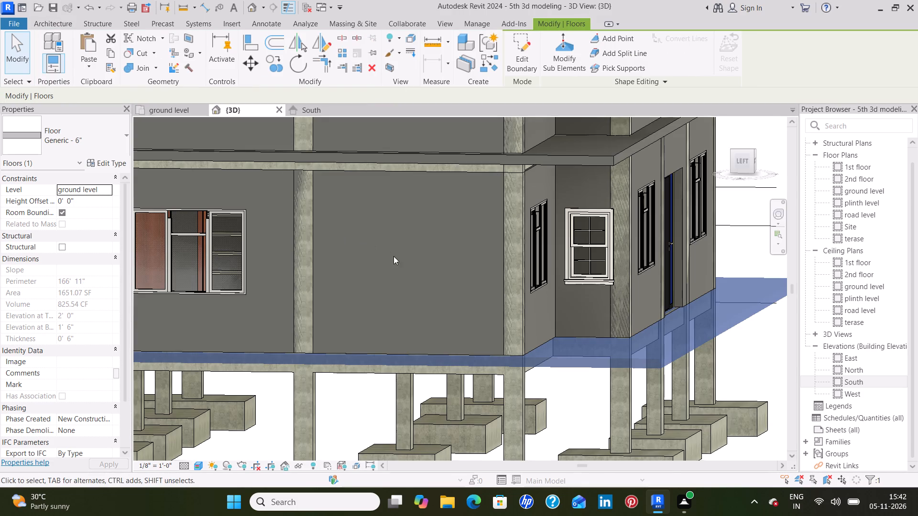
click(342, 398)
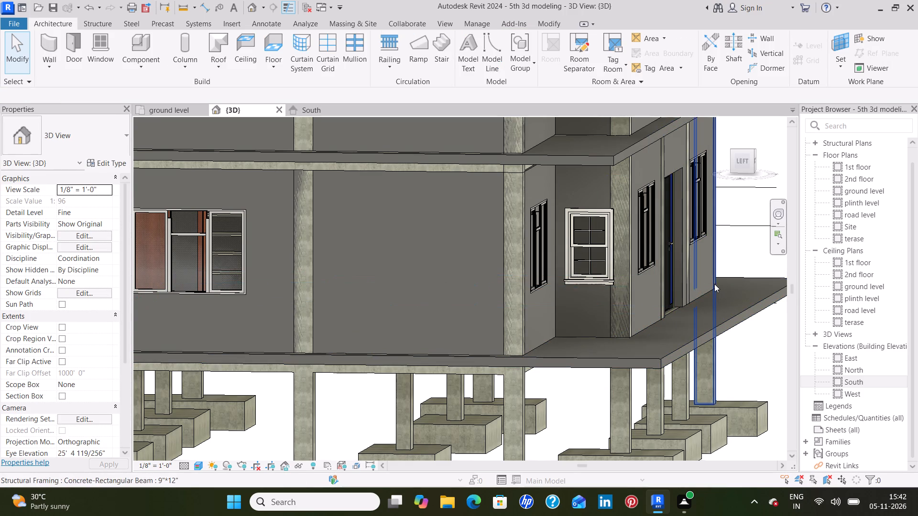
shift+middle_drag(714, 284, 603, 327)
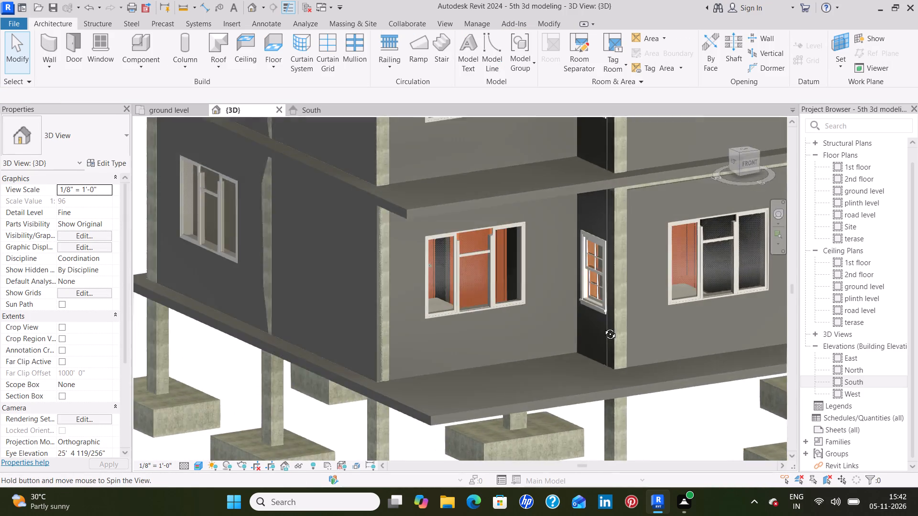
shift+middle_drag(603, 327, 384, 316)
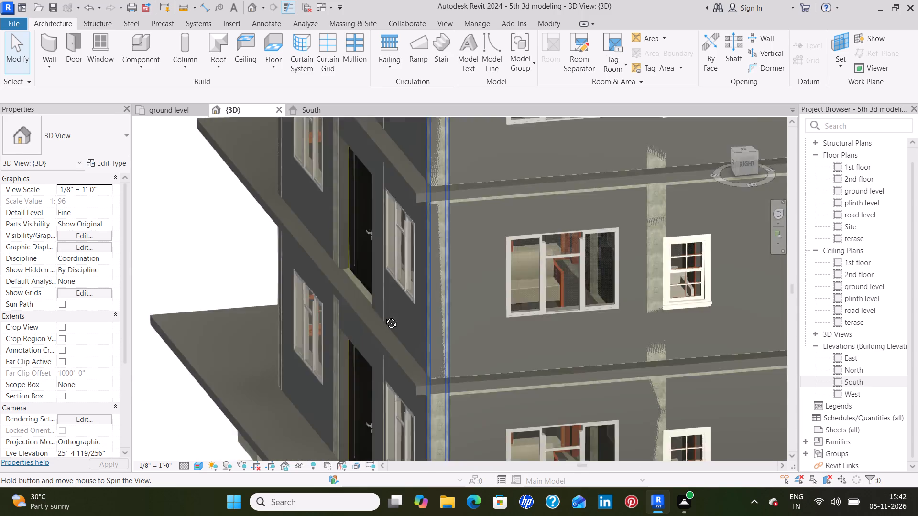
shift+middle_drag(384, 316, 558, 328)
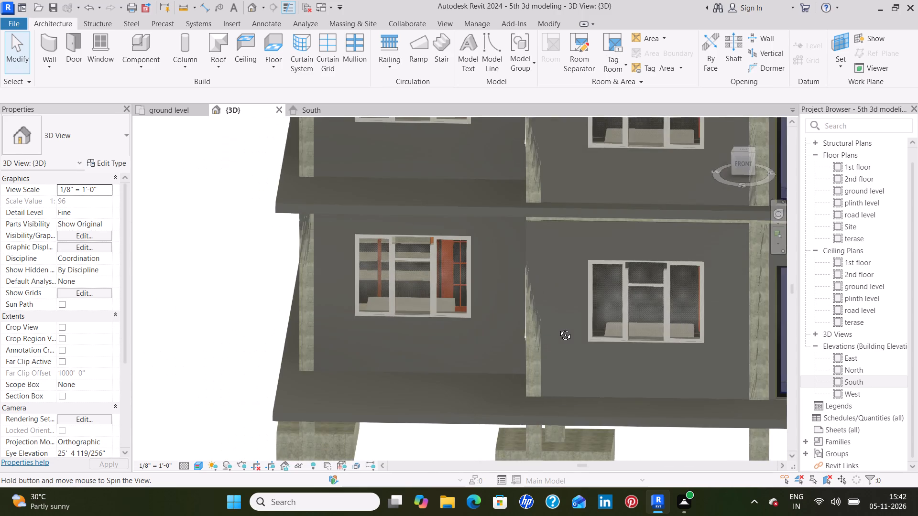
shift+middle_drag(558, 328, 614, 323)
shift+middle_click(614, 323)
shift+middle_drag(619, 323, 637, 320)
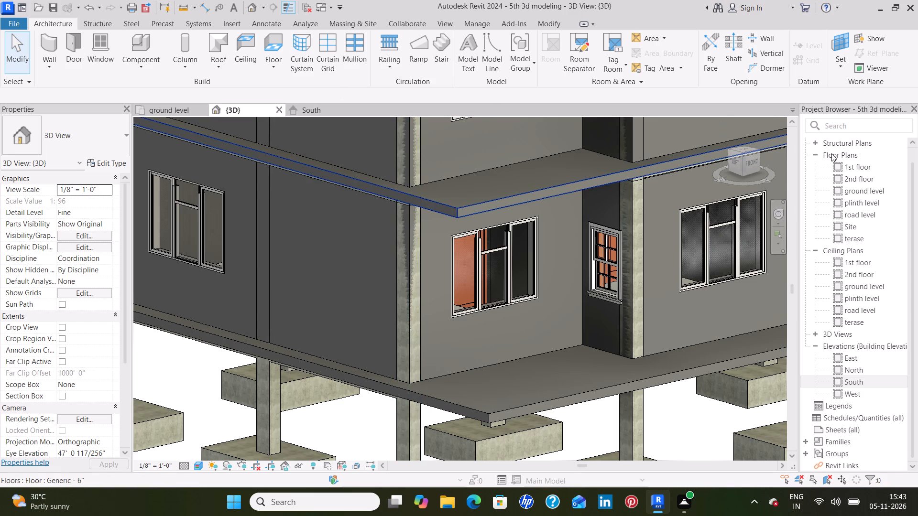
In the 1st floor plan, edit the floor's boundary, moving its east edge outward to 7'-0" from the east wall reference.
double_click(874, 165)
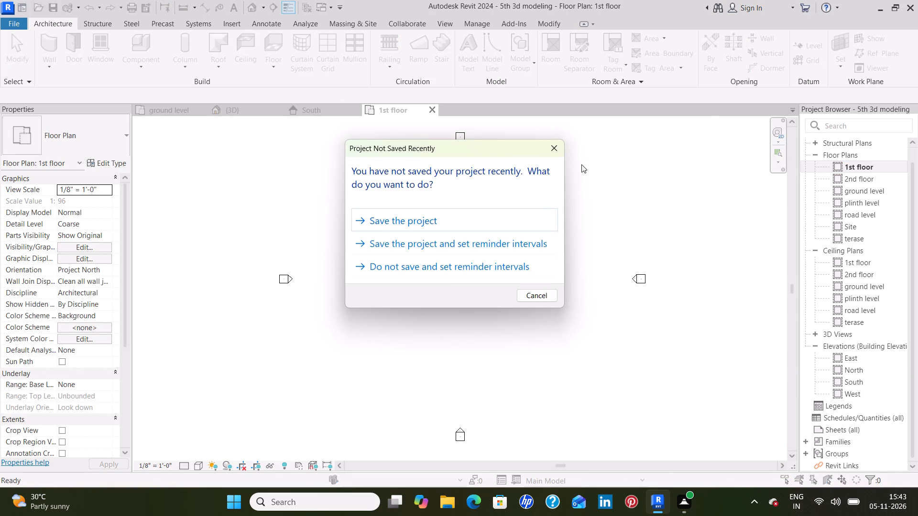
click(556, 148)
scroll(424, 310, up, 7)
click(420, 303)
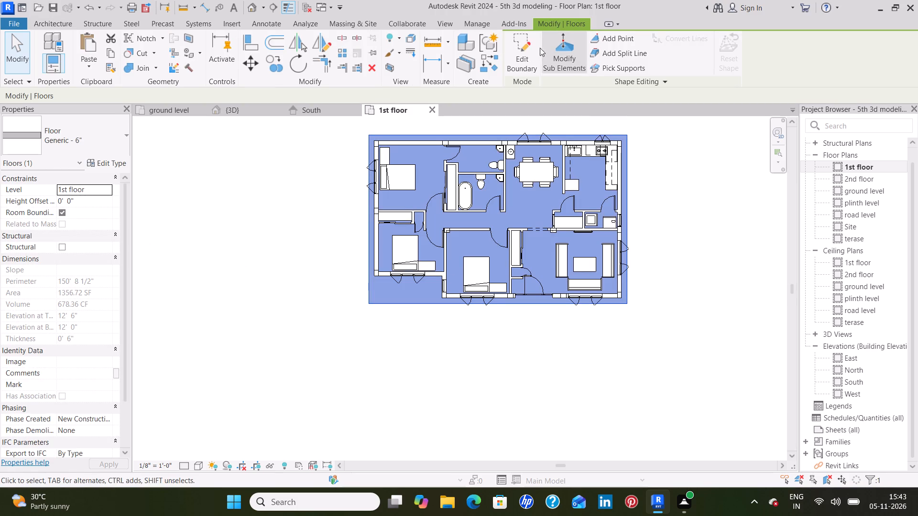
click(519, 68)
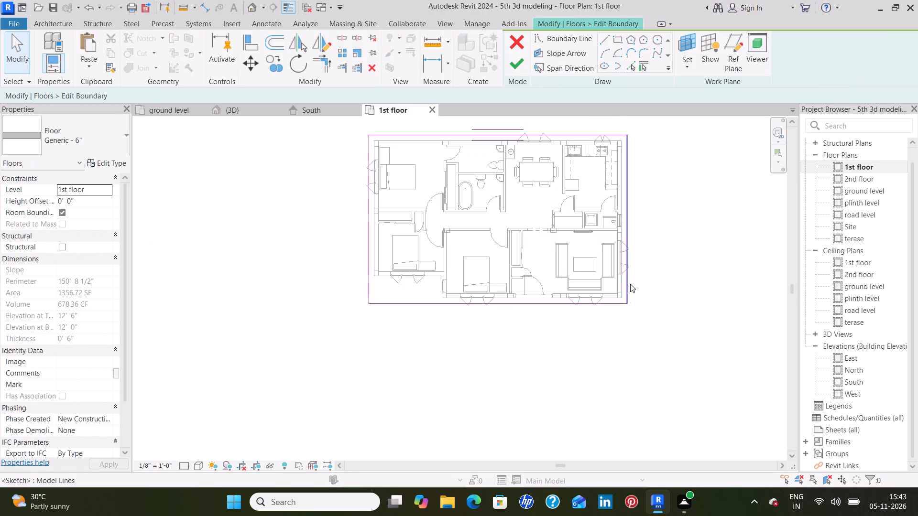
click(626, 285)
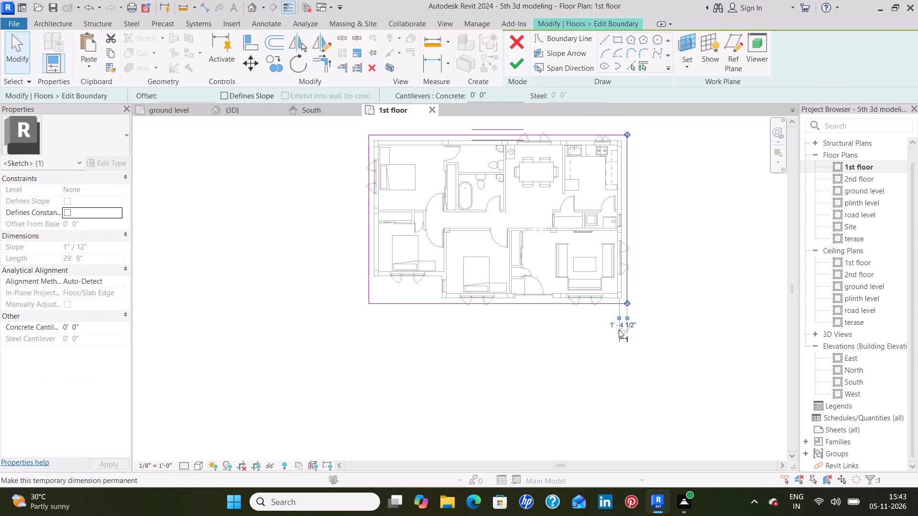
key(Right)
key(Right)
key(Right)
key(Right)
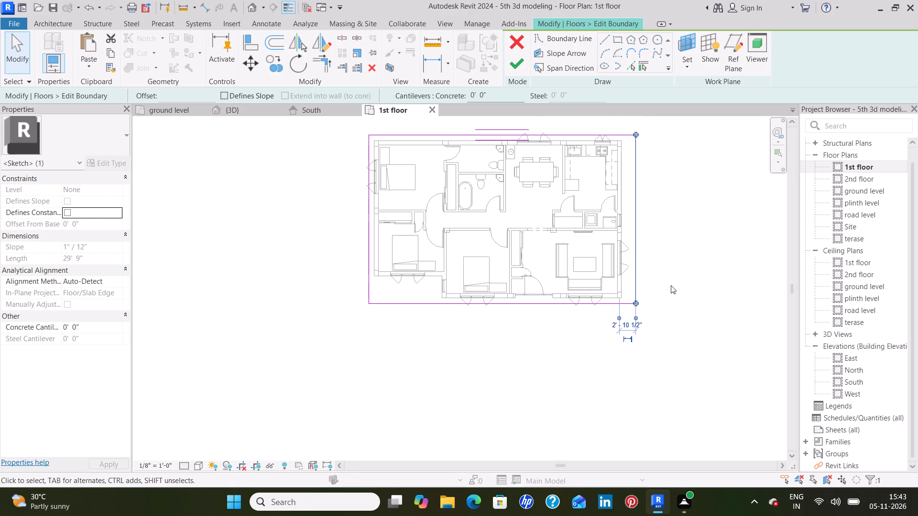
key(Right)
key(Right)
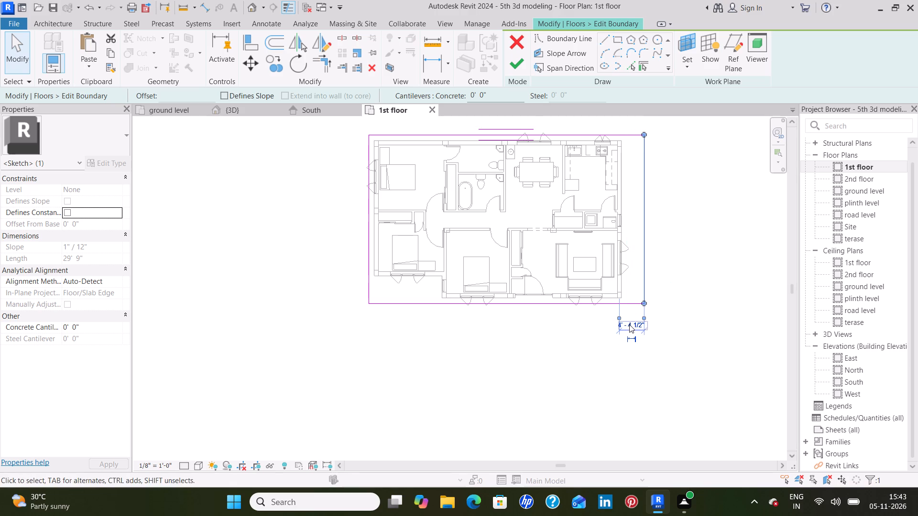
click(629, 324)
key(BackSpace)
text(7')
key(Return)
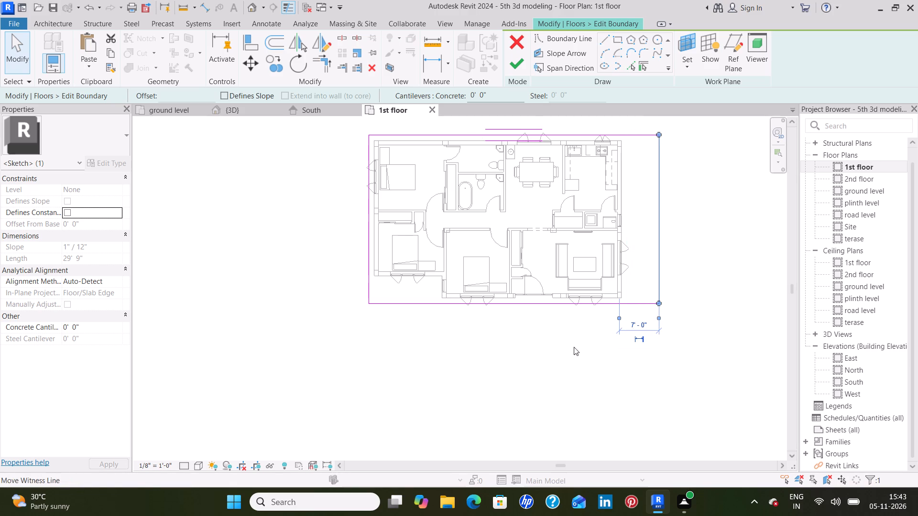
Set the 1st floor slab's front edge to 7'-0" from the recessed bedroom's front wall reference and finish the boundary edit.
click(527, 340)
click(427, 303)
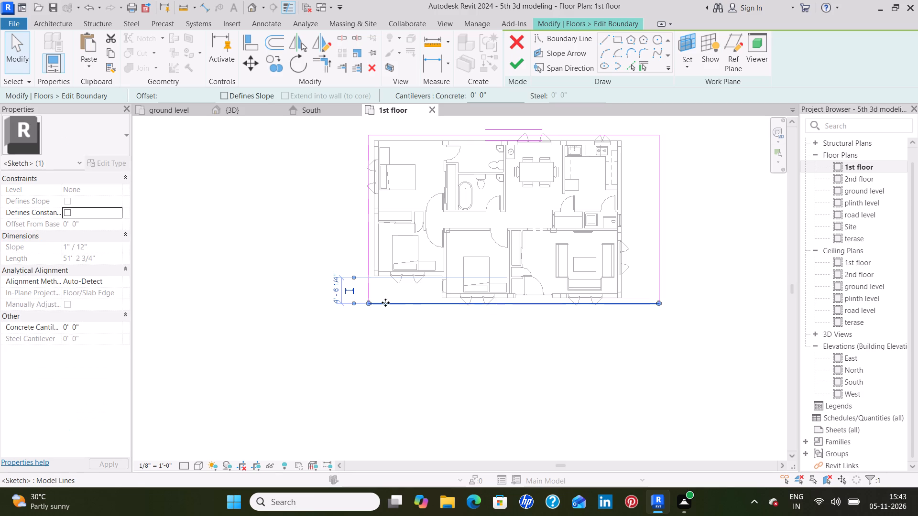
click(332, 288)
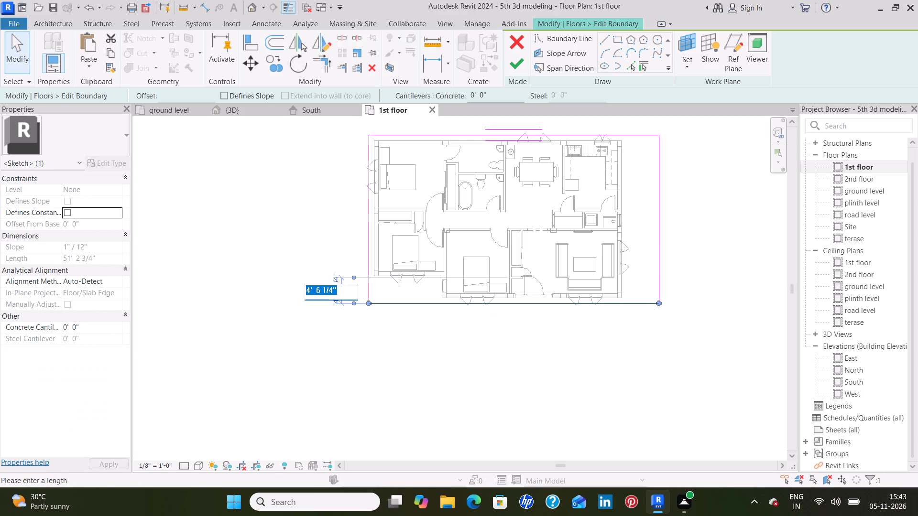
key(BackSpace)
text(7')
key(Return)
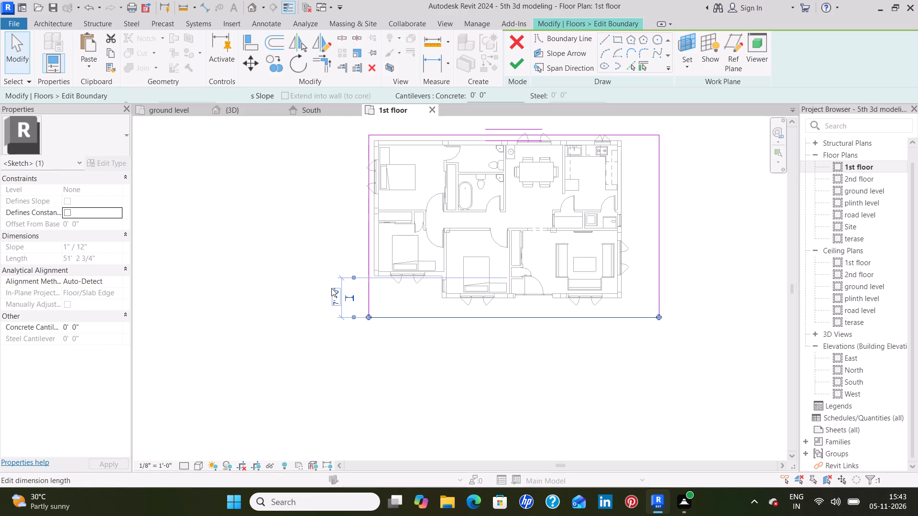
click(312, 241)
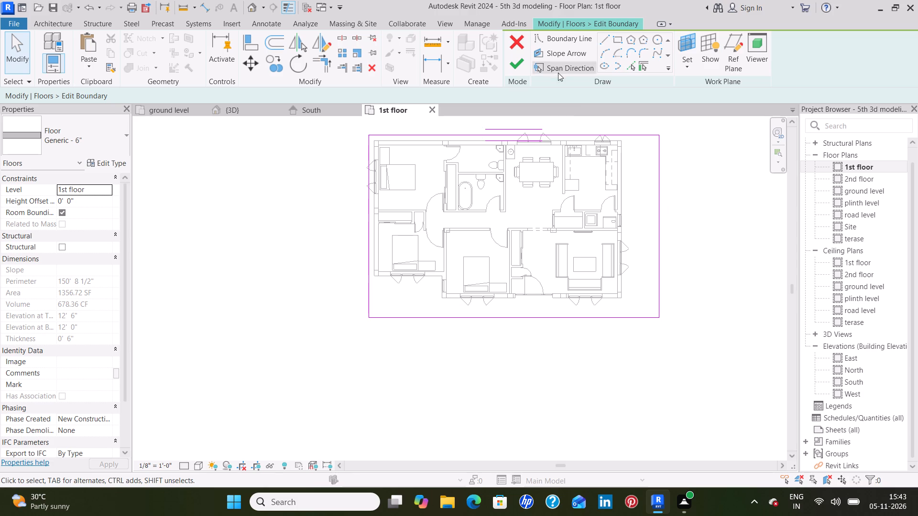
click(516, 59)
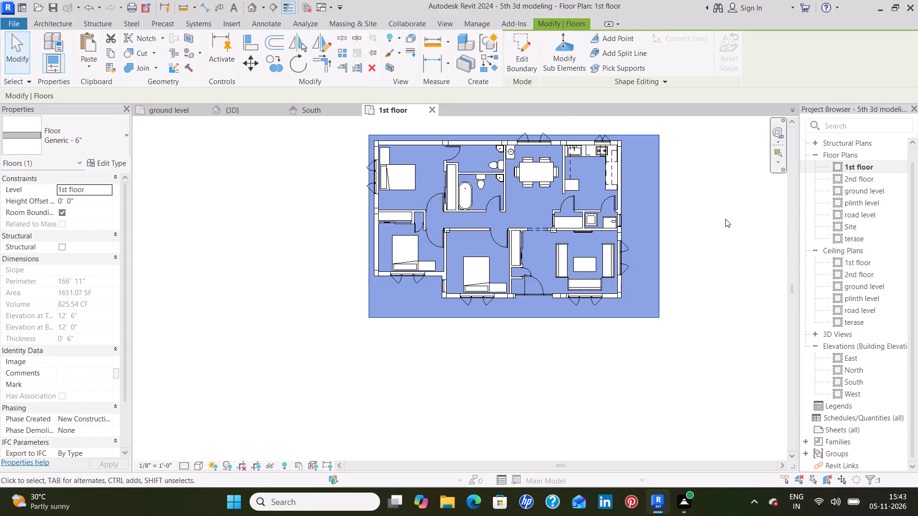
click(738, 216)
In the 2nd floor plan, edit the floor's boundary, moving its east edge outward to 7'-0" from the east wall's outer face.
double_click(869, 180)
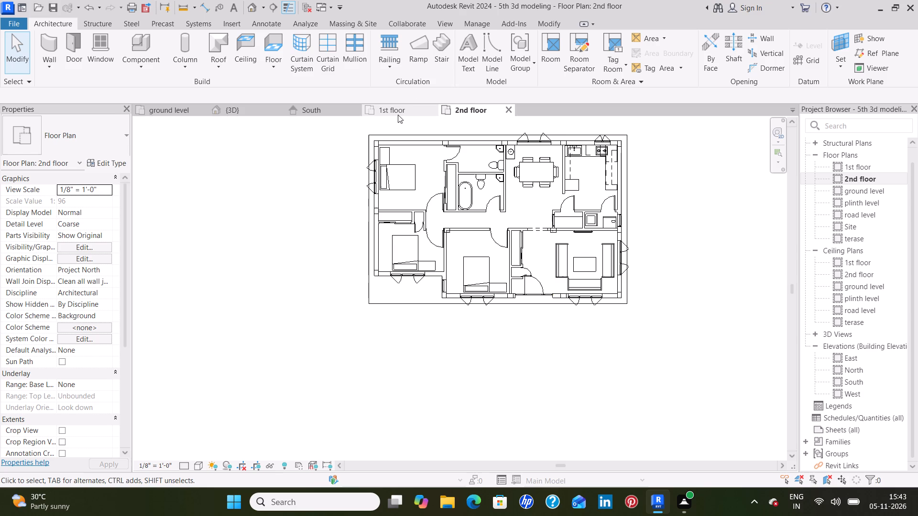
click(387, 301)
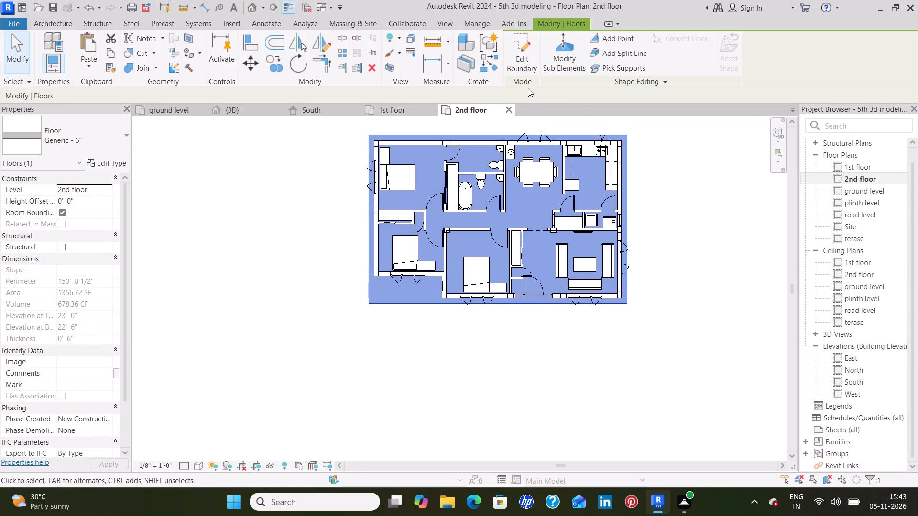
click(516, 58)
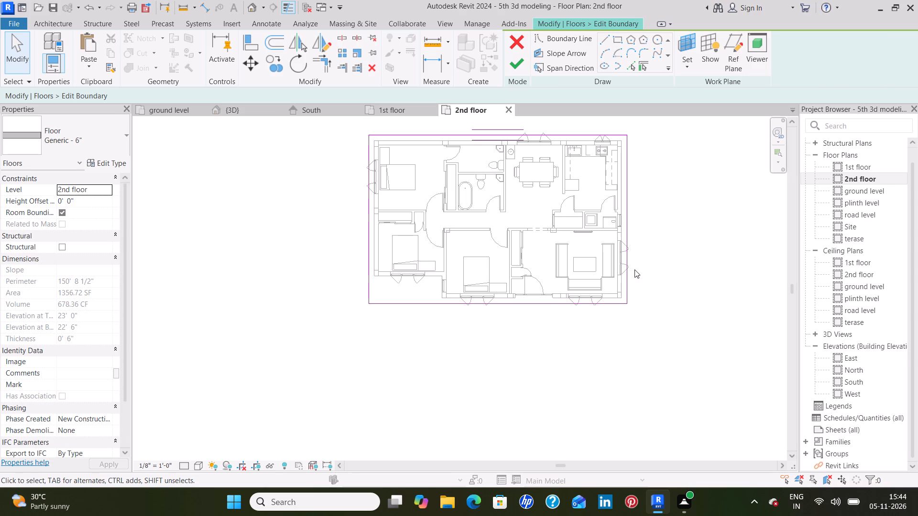
click(630, 281)
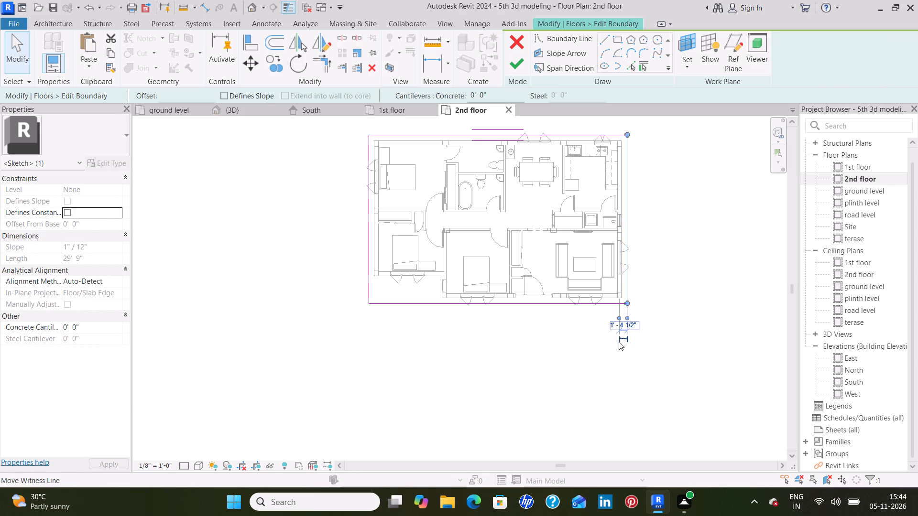
double_click(622, 324)
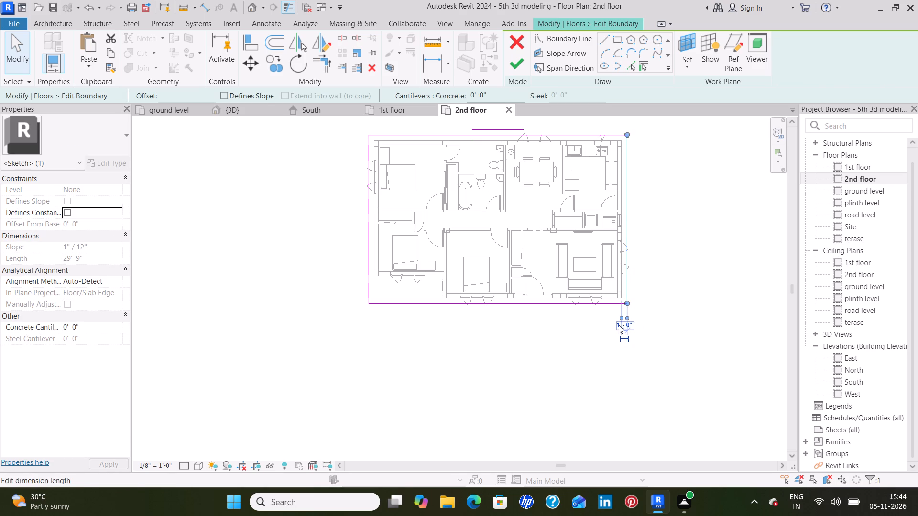
double_click(619, 325)
click(619, 325)
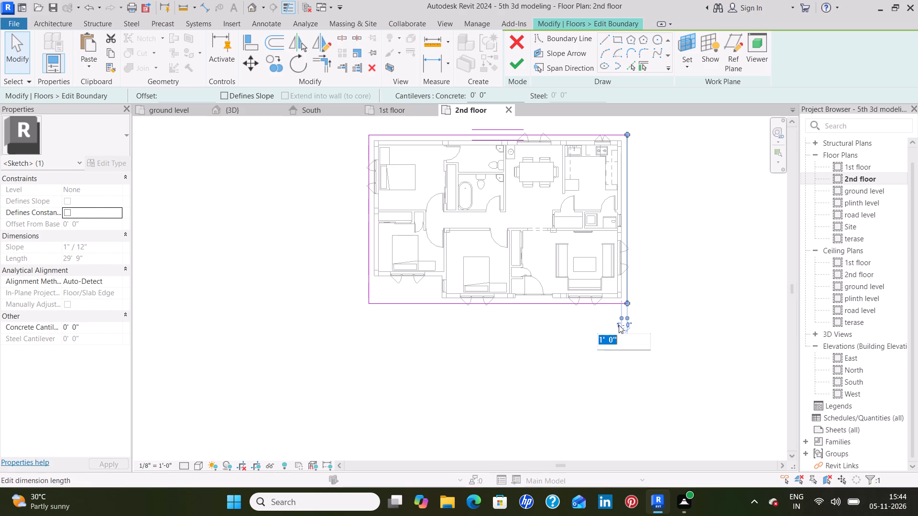
key(BackSpace)
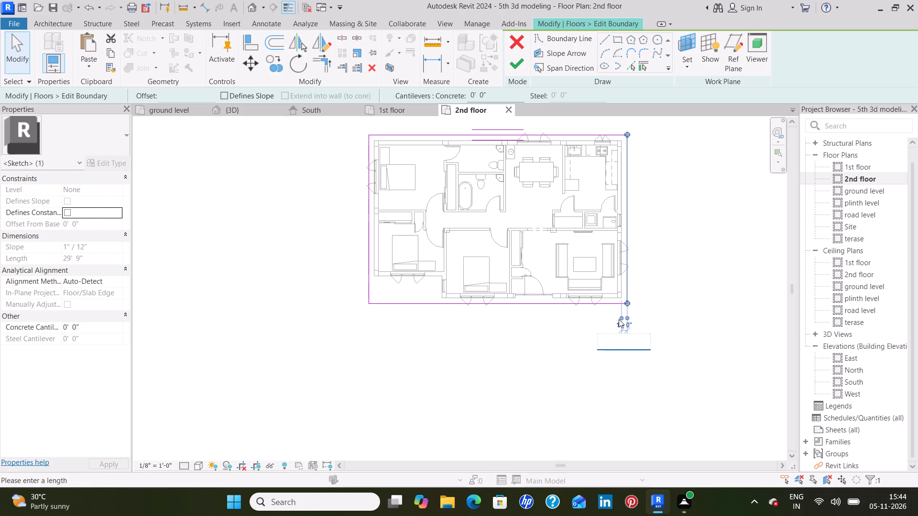
text(7')
key(Return)
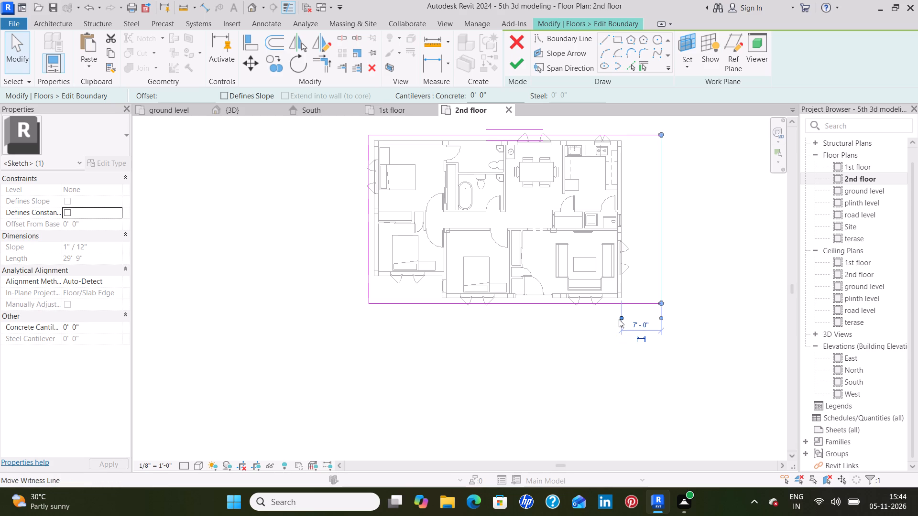
Set the 2nd floor slab's front edge to 7'-0" from the recessed bedroom's front wall reference and finish the boundary edit.
click(573, 331)
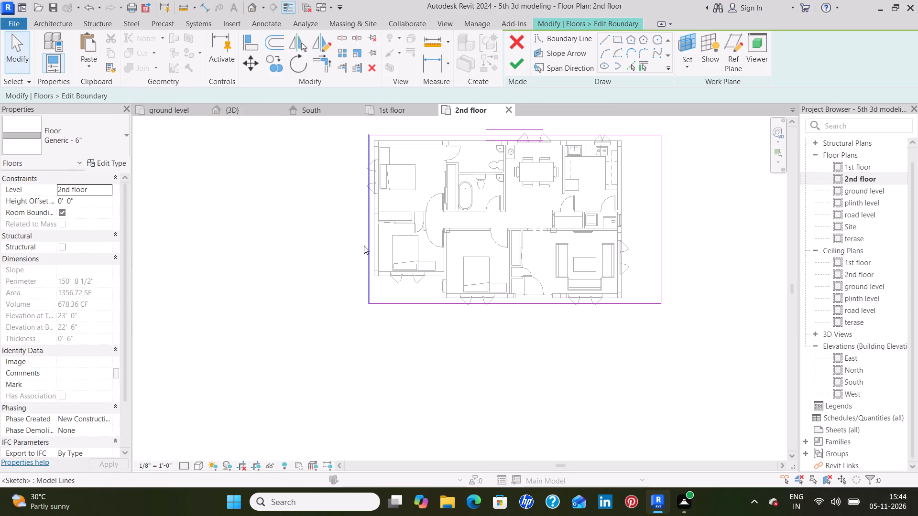
click(368, 279)
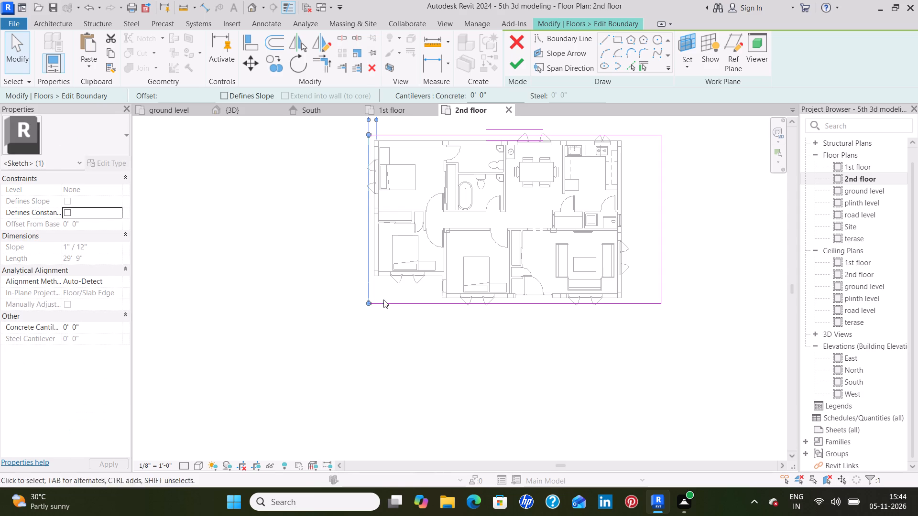
click(399, 304)
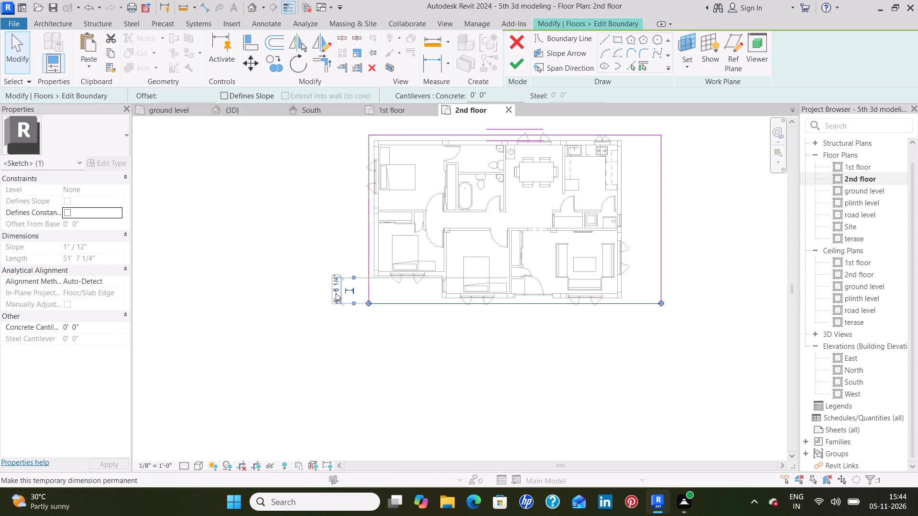
click(336, 293)
key(BackSpace)
text(7')
key(Return)
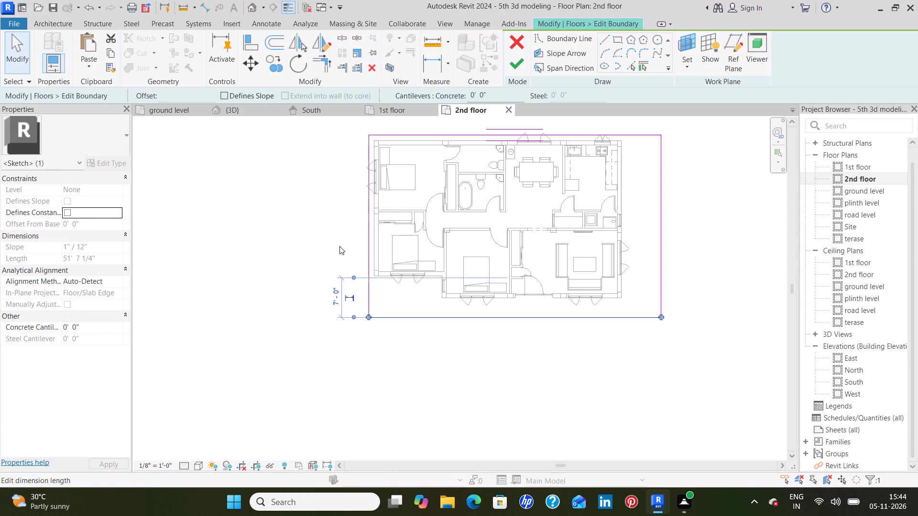
click(339, 246)
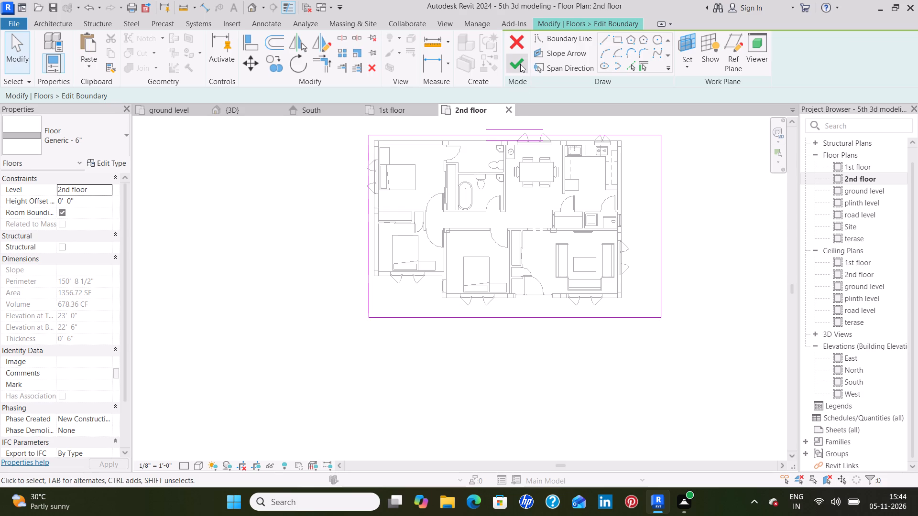
click(520, 64)
click(701, 179)
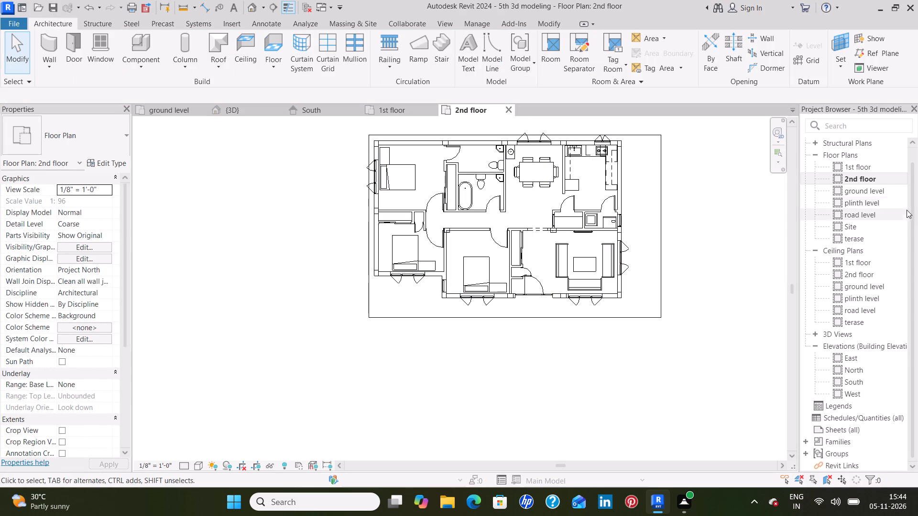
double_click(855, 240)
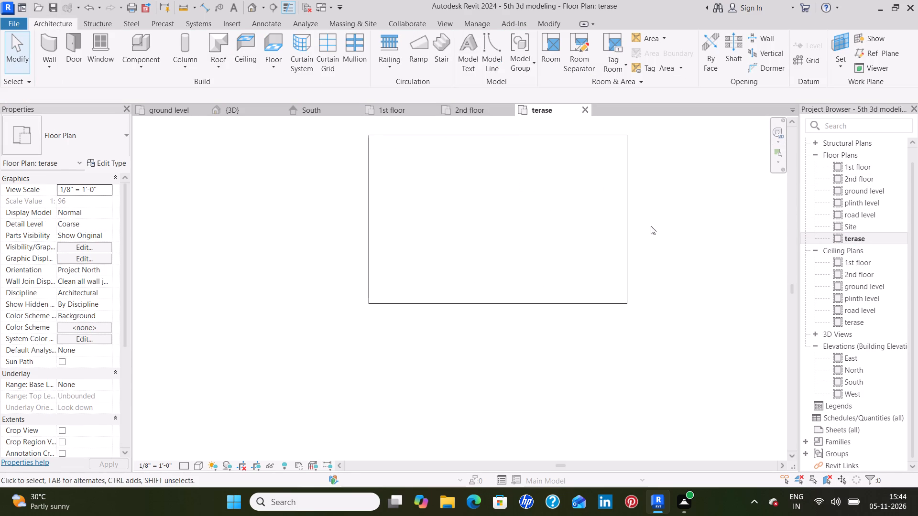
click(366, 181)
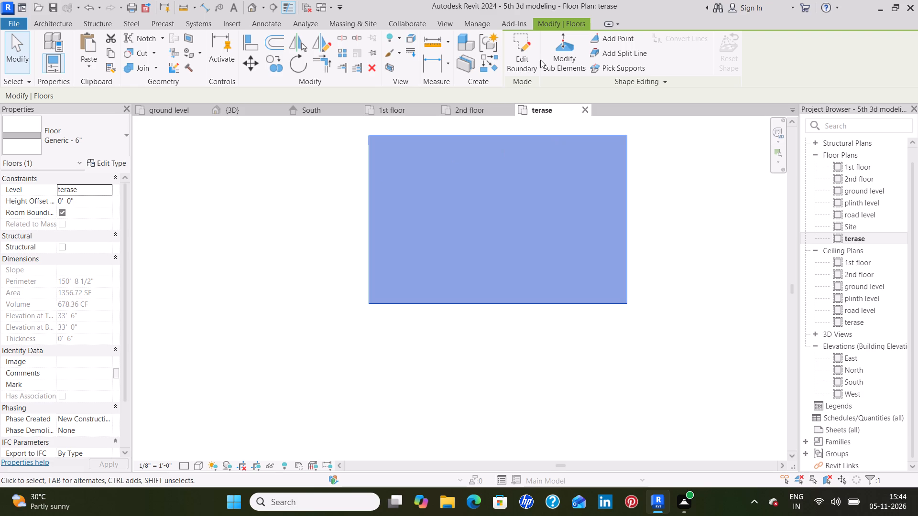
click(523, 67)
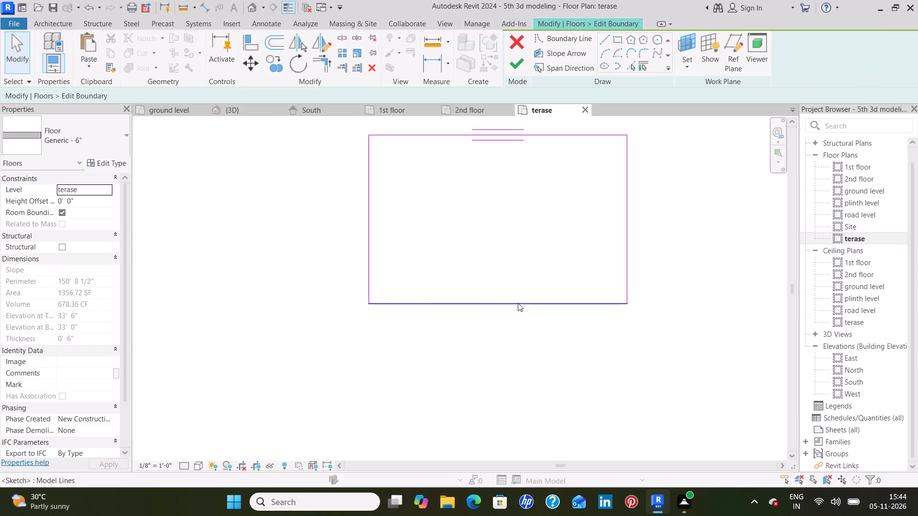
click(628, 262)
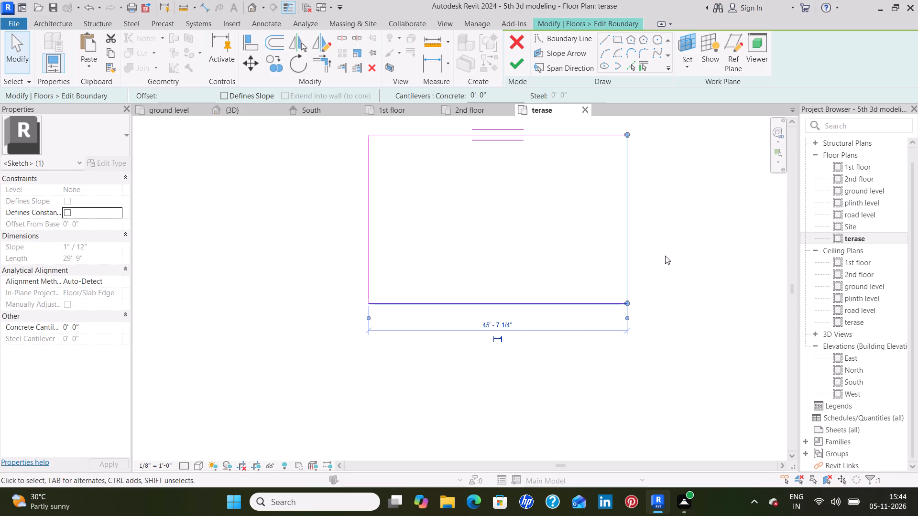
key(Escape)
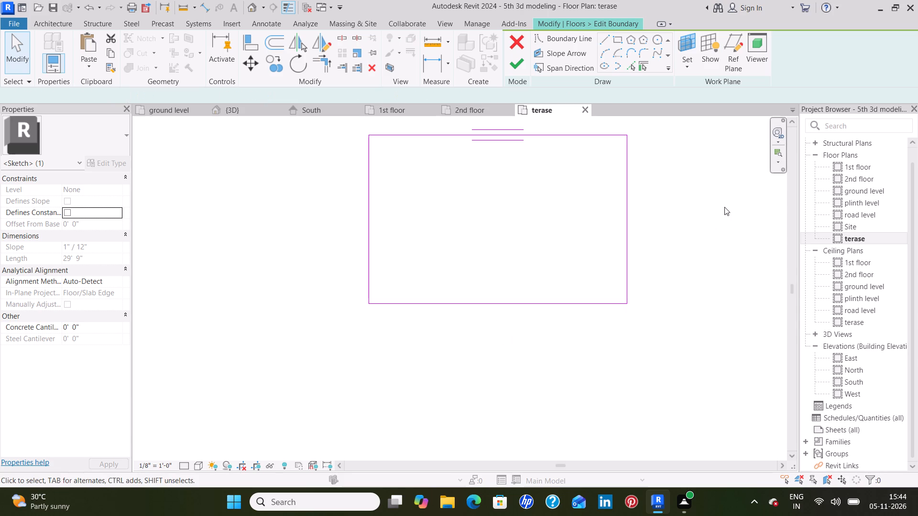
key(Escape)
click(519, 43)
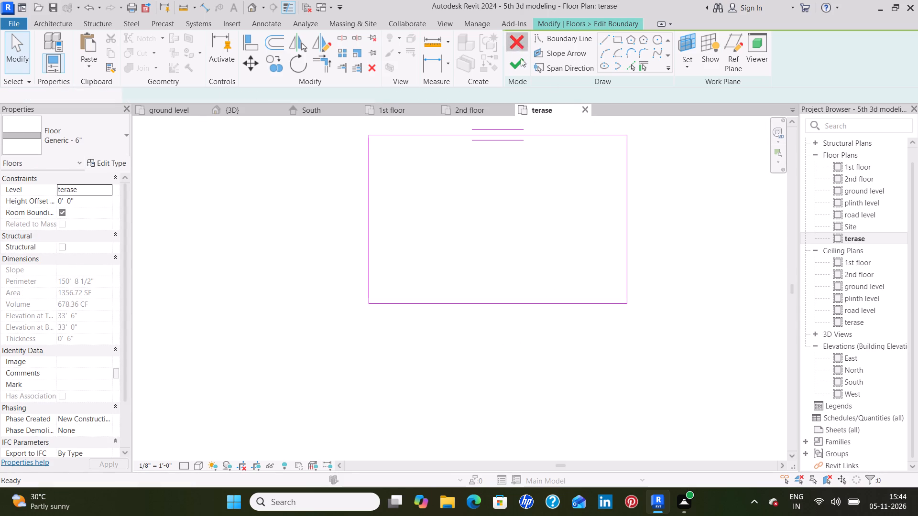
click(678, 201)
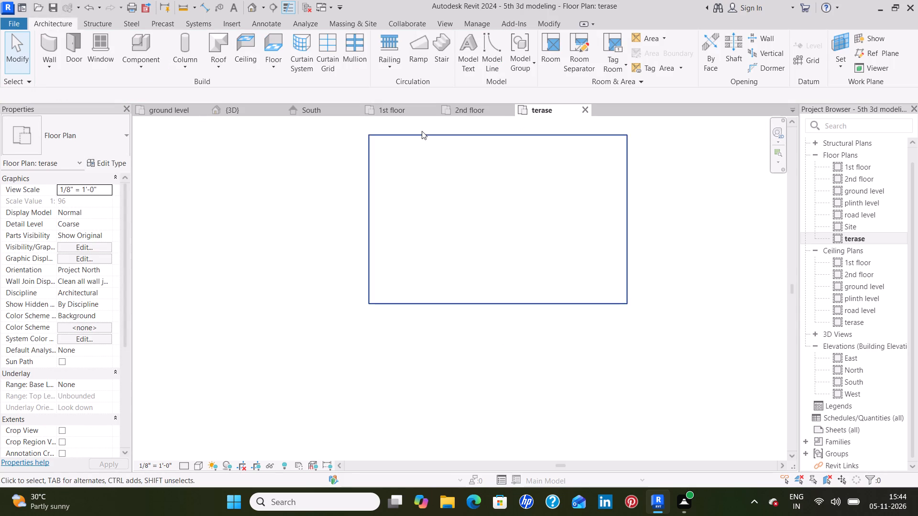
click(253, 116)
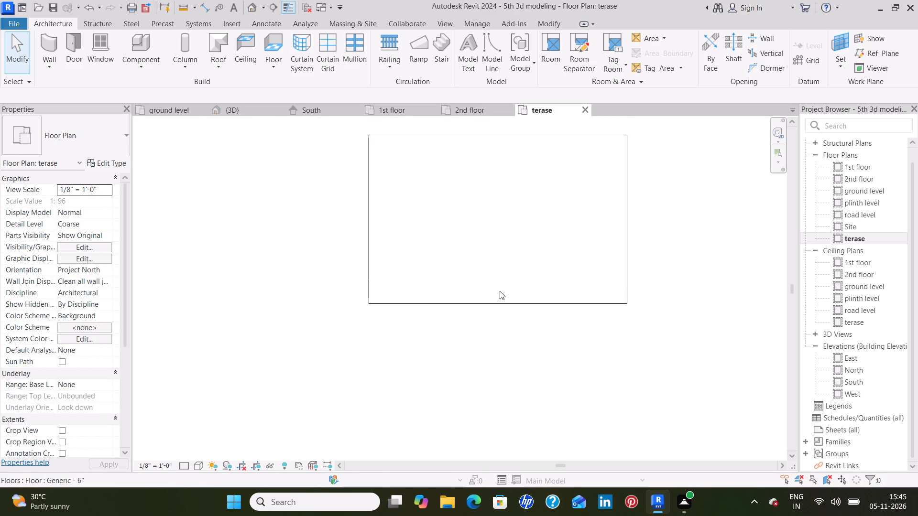
Examine the terrace slab's front overhang against the extended 2nd floor slab in the 3D view from the building's side.
click(248, 107)
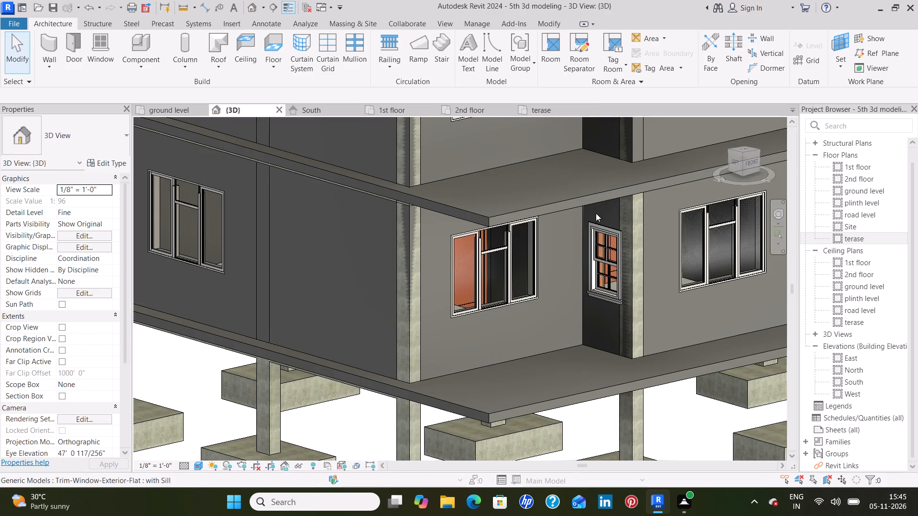
scroll(596, 213, down, 4)
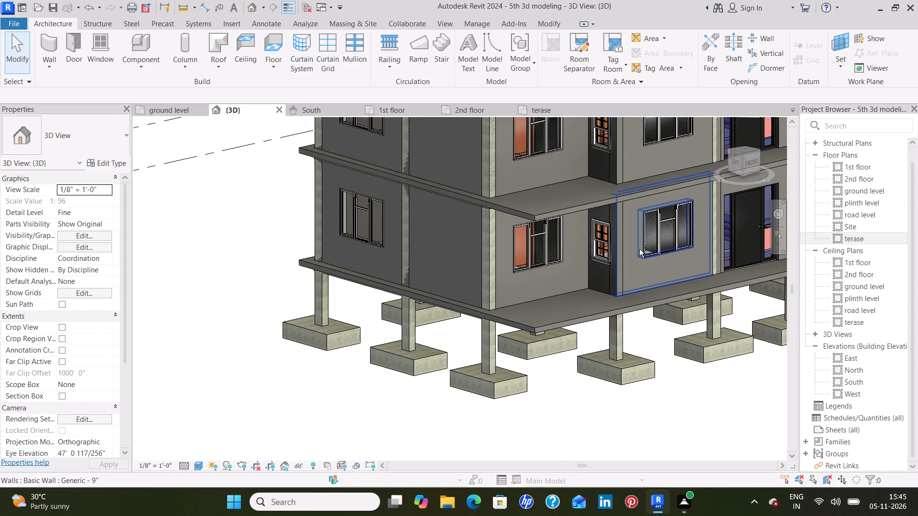
shift+middle_drag(639, 249, 730, 246)
scroll(680, 256, down, 6)
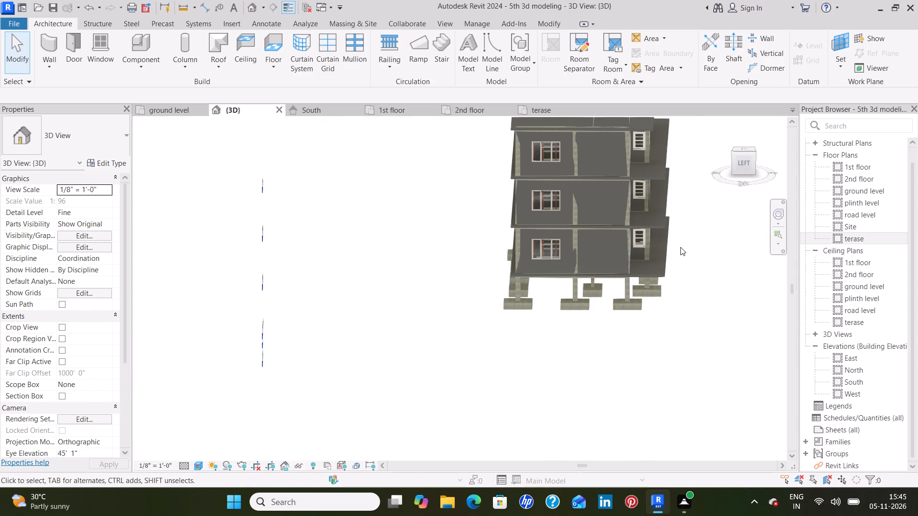
middle_drag(680, 247, 600, 357)
scroll(585, 285, up, 9)
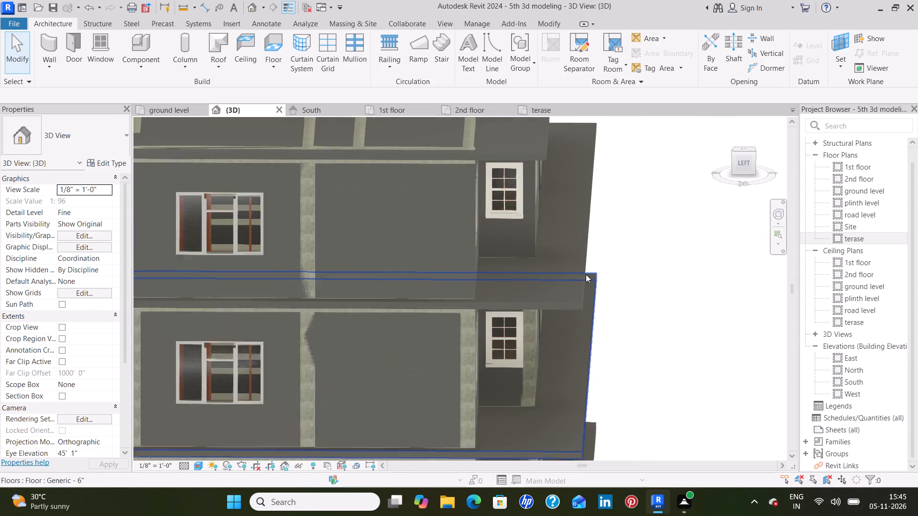
middle_drag(614, 259, 599, 361)
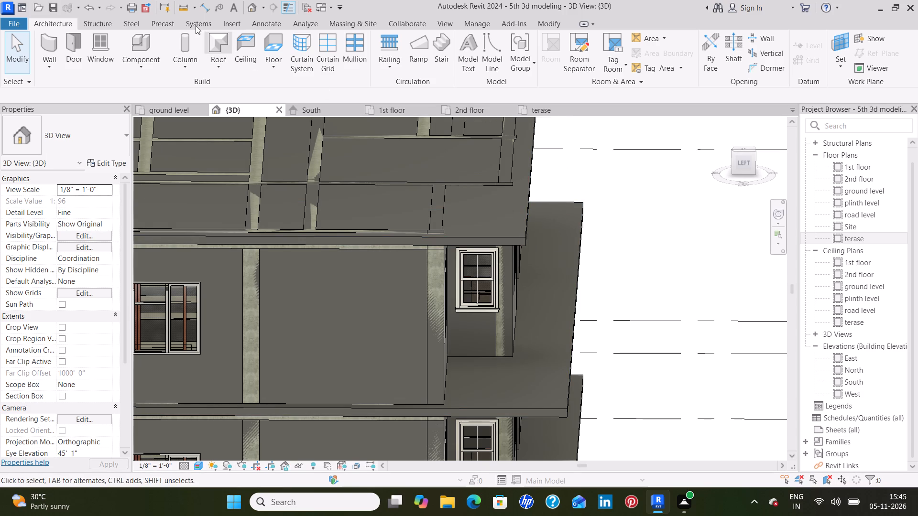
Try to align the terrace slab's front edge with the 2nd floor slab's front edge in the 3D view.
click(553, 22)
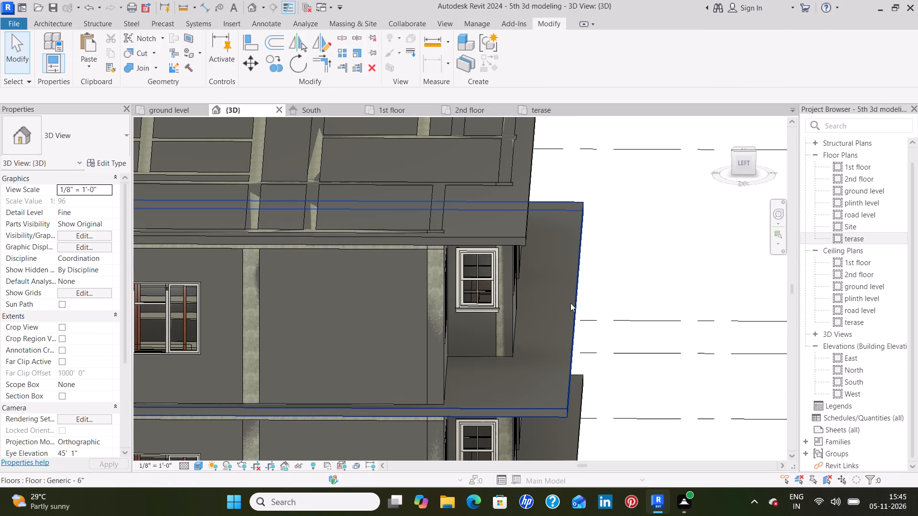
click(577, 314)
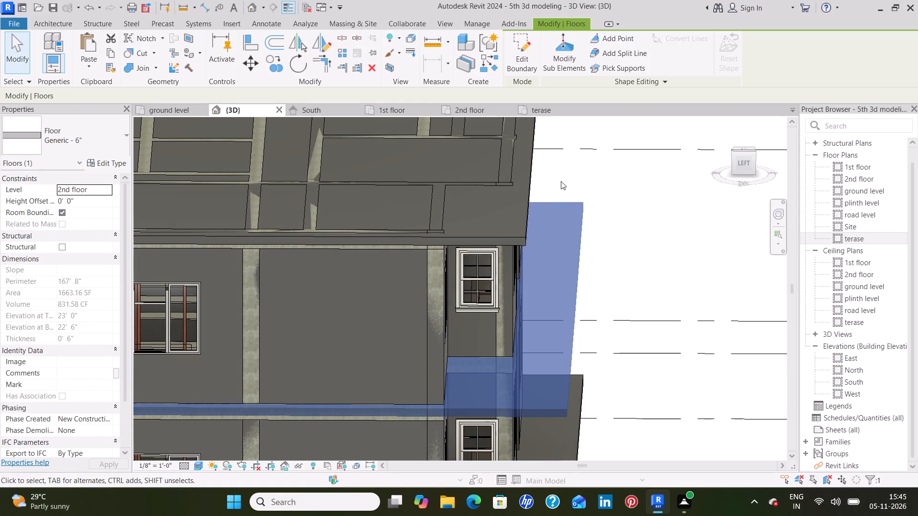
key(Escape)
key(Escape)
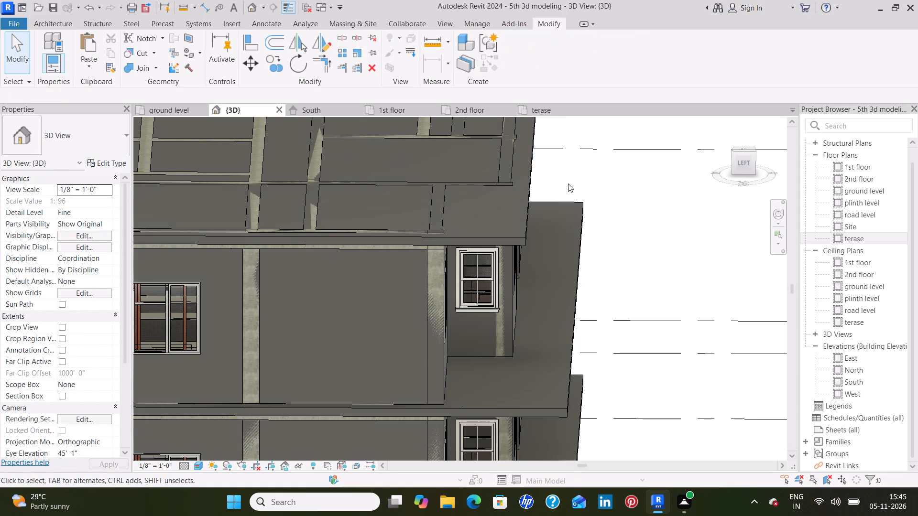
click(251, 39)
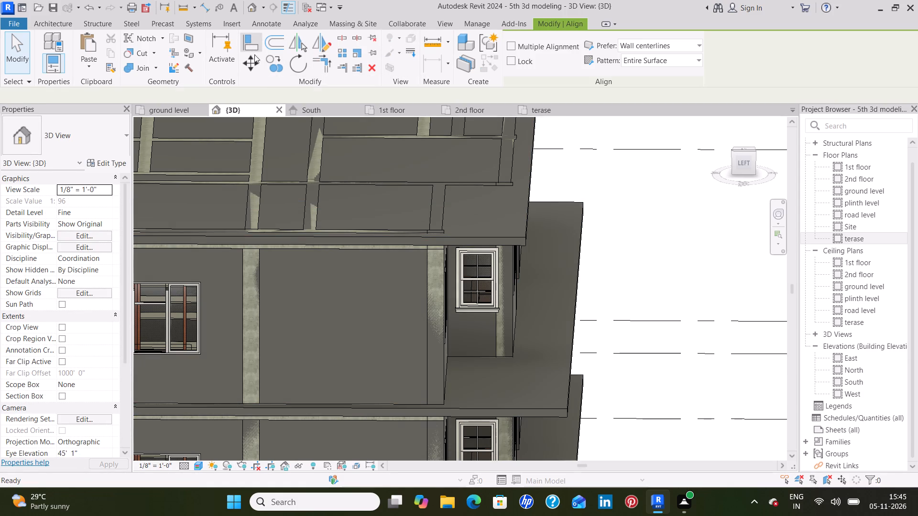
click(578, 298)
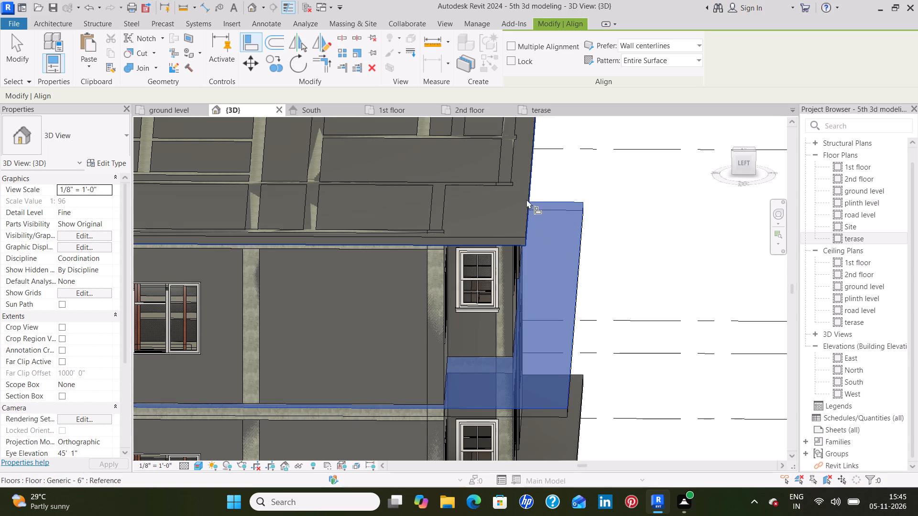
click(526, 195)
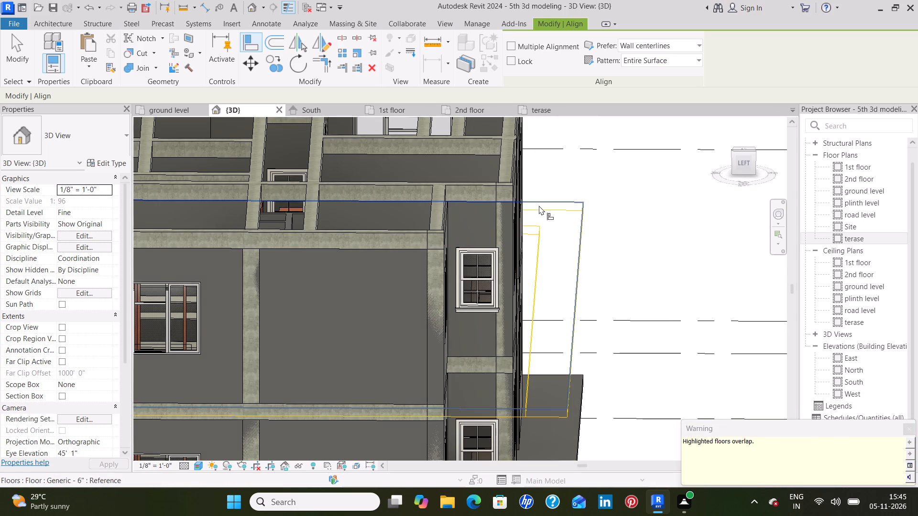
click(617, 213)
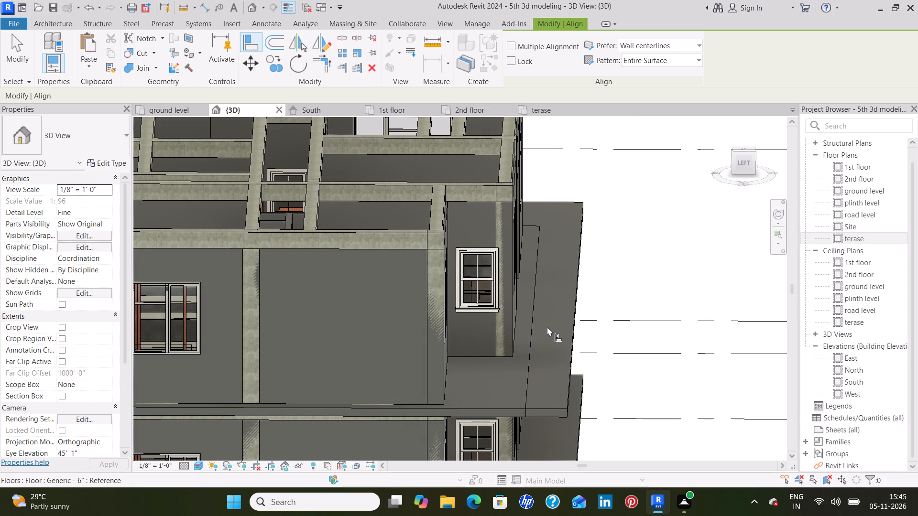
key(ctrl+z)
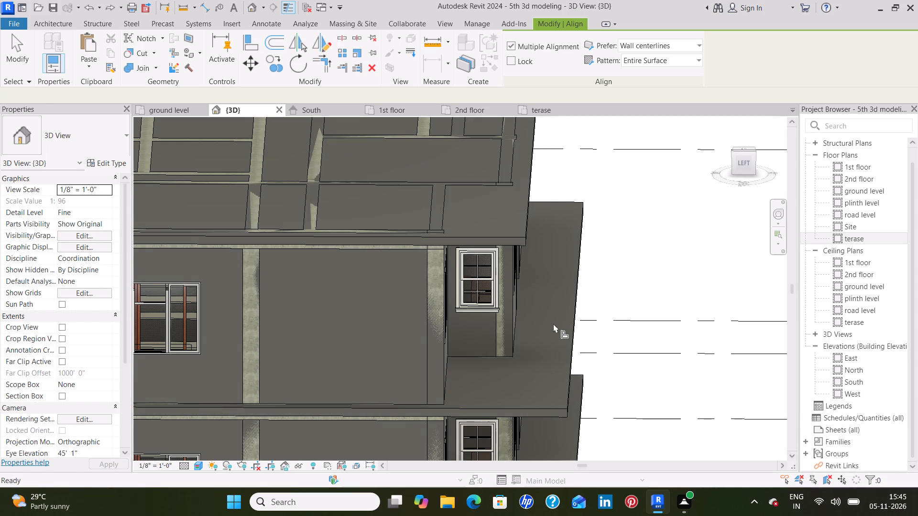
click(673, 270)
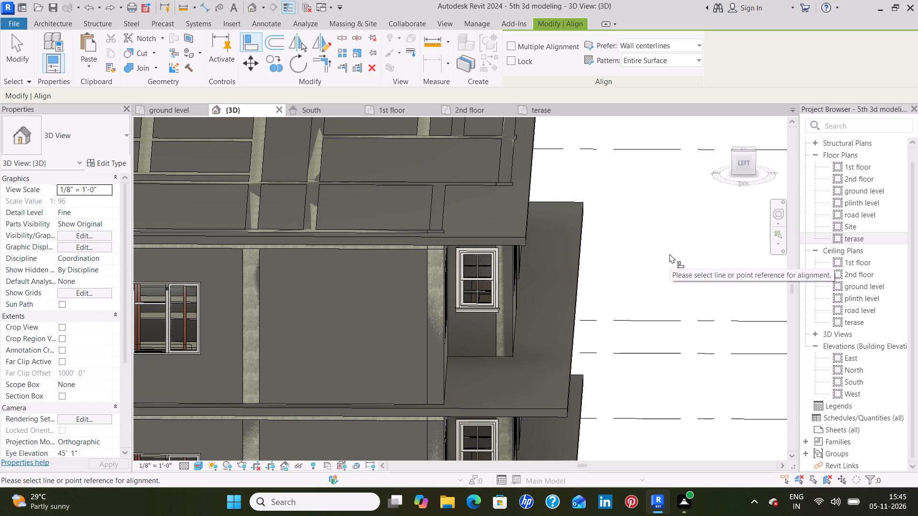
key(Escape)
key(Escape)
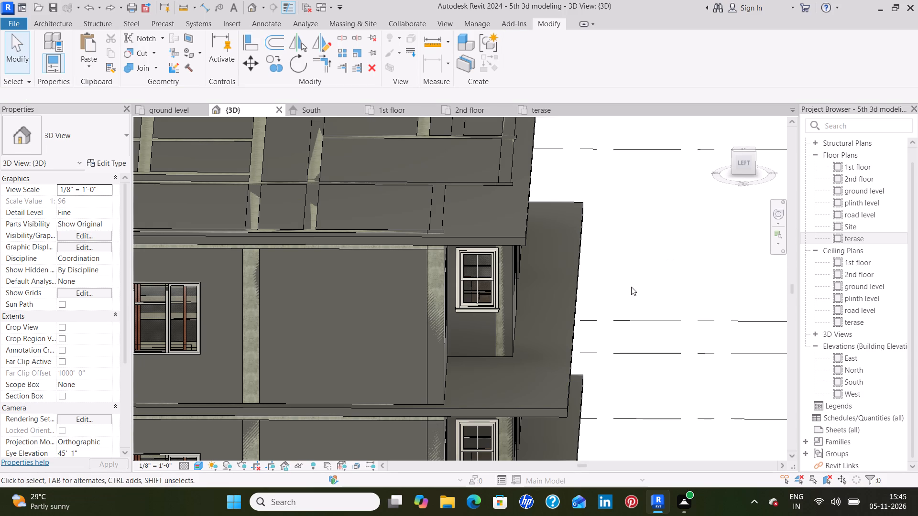
In the terase floor plan, edit the terrace slab's boundary, moving its east edge outward for an overall width of 52'-7 1/4".
middle_drag(647, 283, 660, 215)
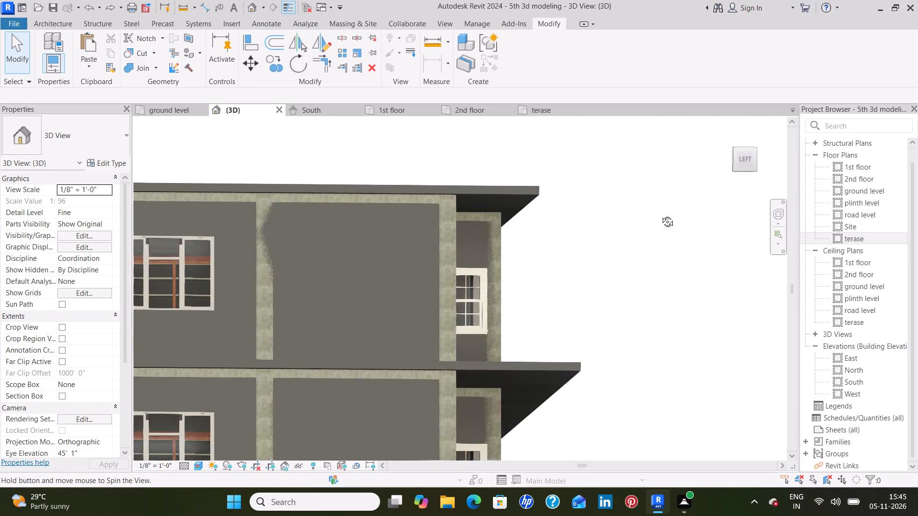
middle_drag(660, 215, 648, 247)
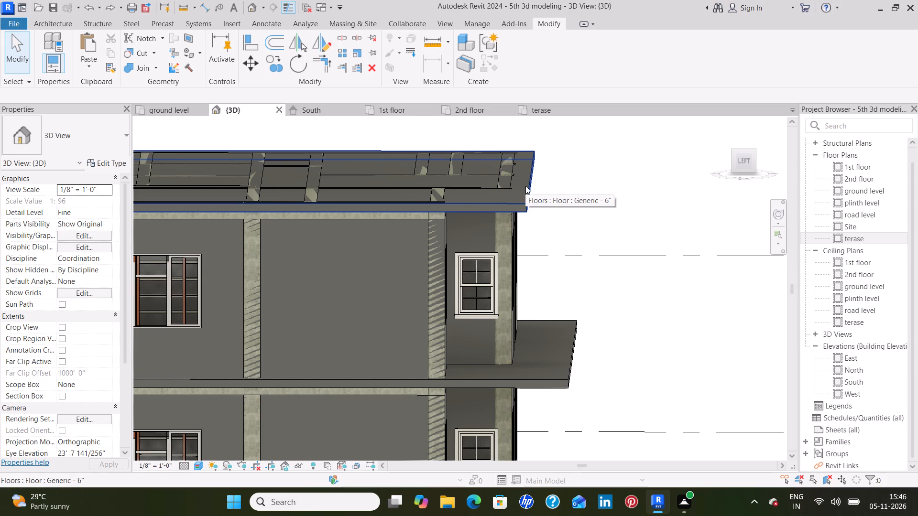
click(525, 186)
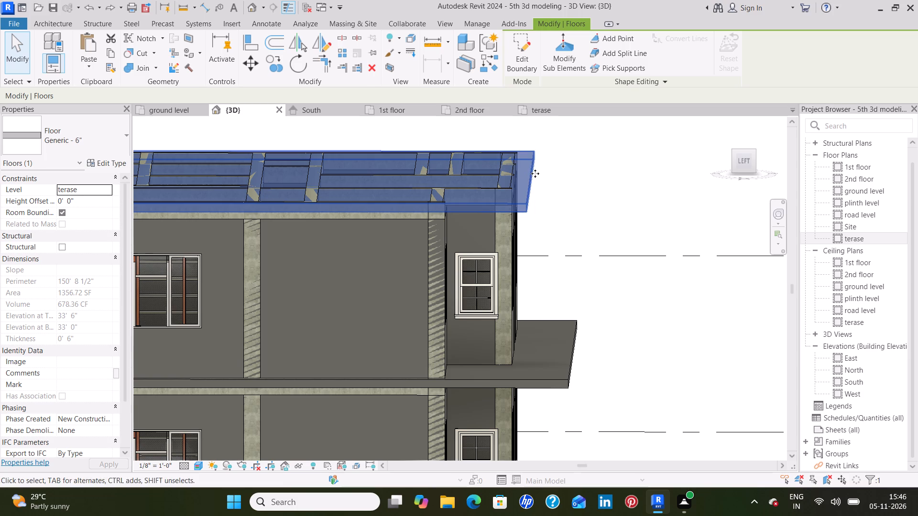
click(557, 111)
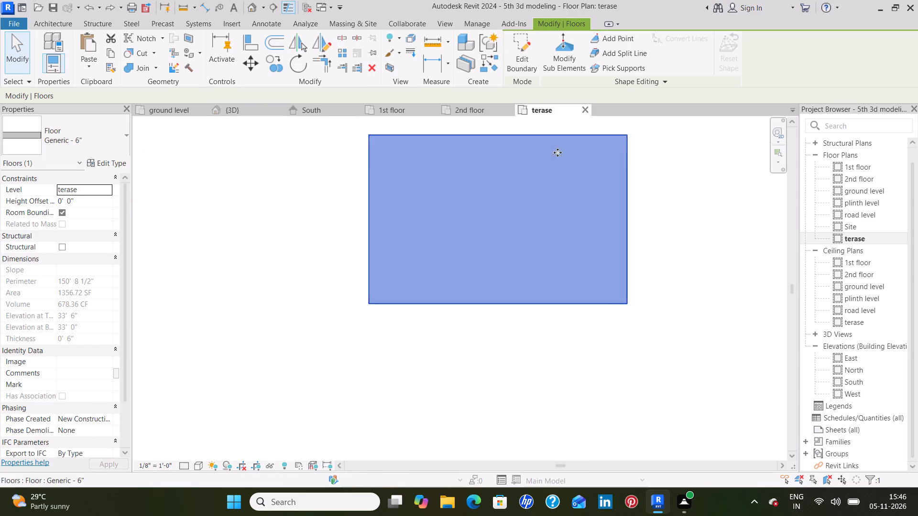
click(627, 262)
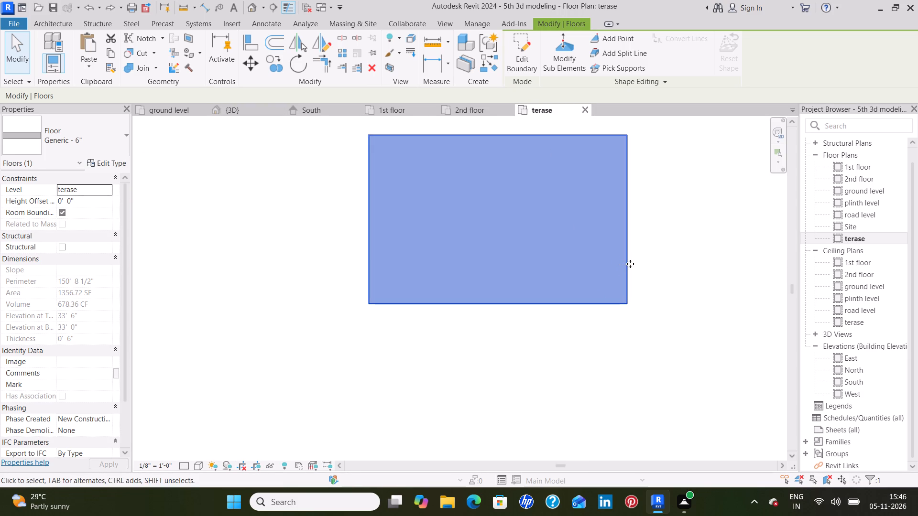
click(514, 54)
click(628, 227)
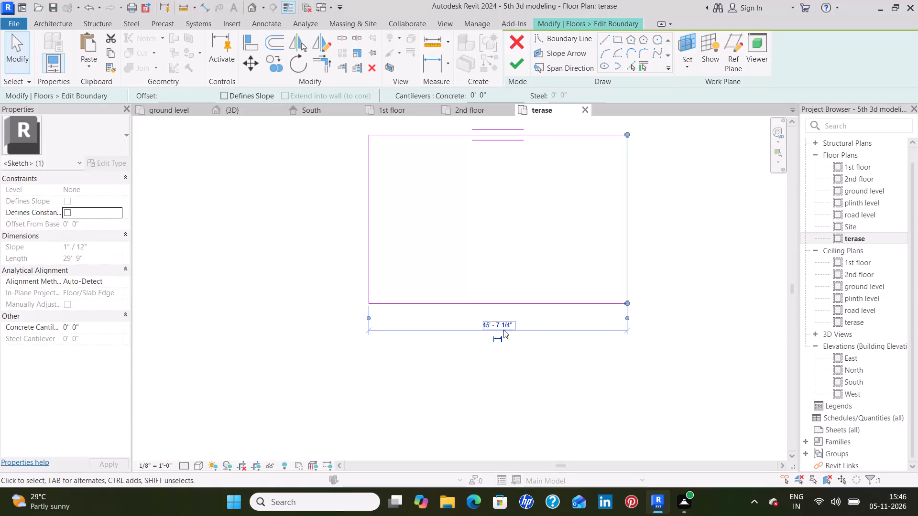
click(491, 324)
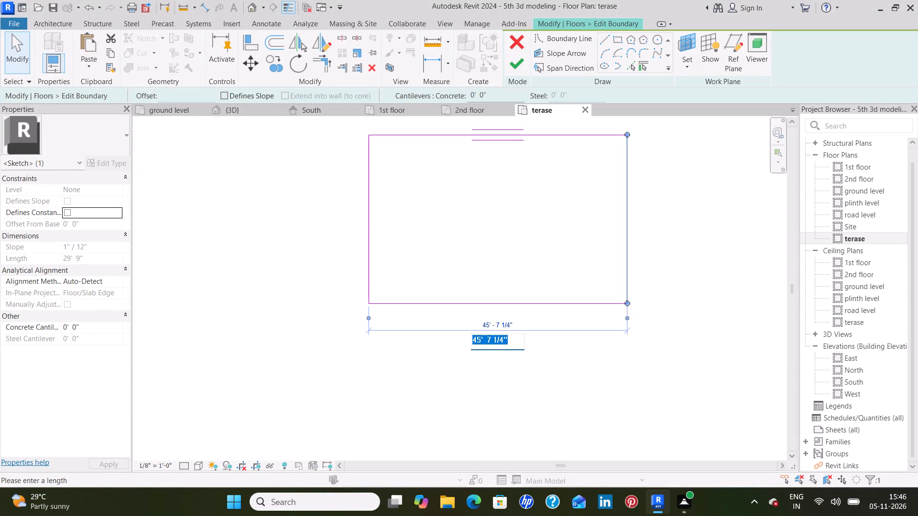
click(482, 342)
key(BackSpace)
key(BackSpace)
key(BackSpace)
text(52)
key(apostrophe)
key(Return)
click(583, 365)
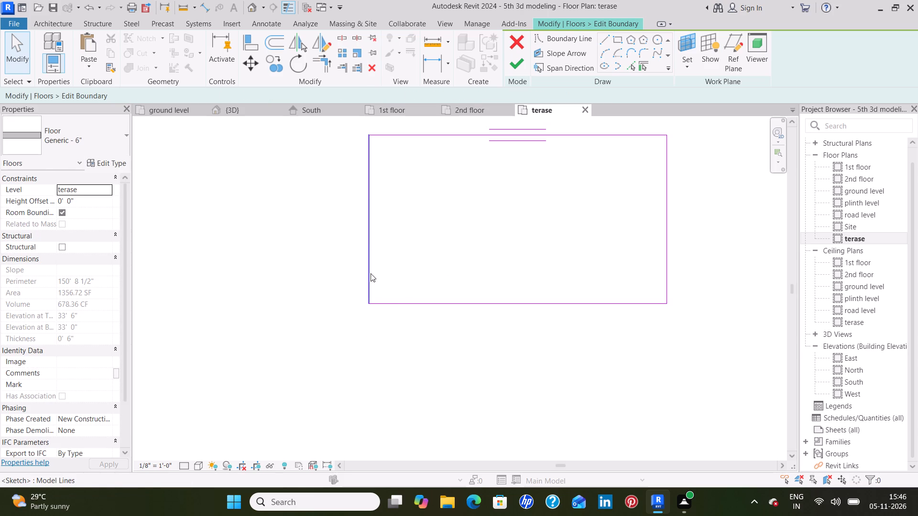
Move the terrace slab's front edge outward for a front-to-back depth of 32'-9" and finish the boundary edit.
click(398, 304)
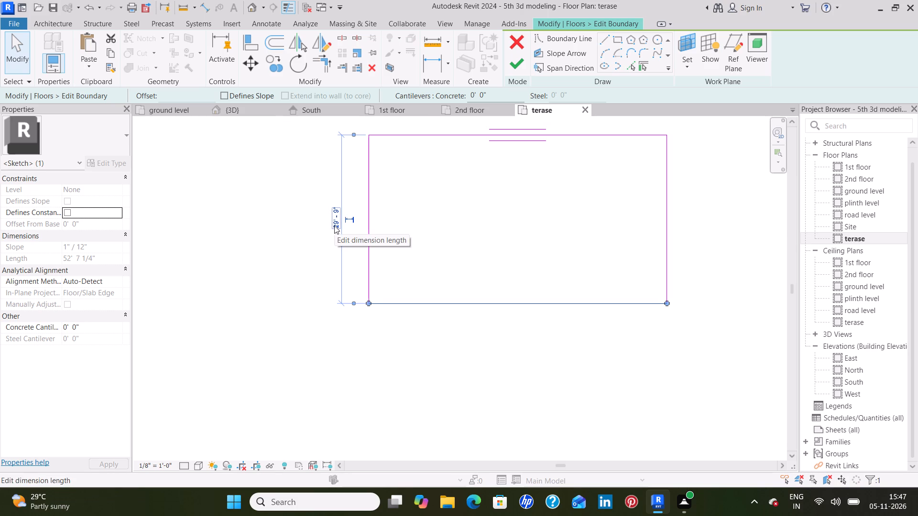
click(334, 226)
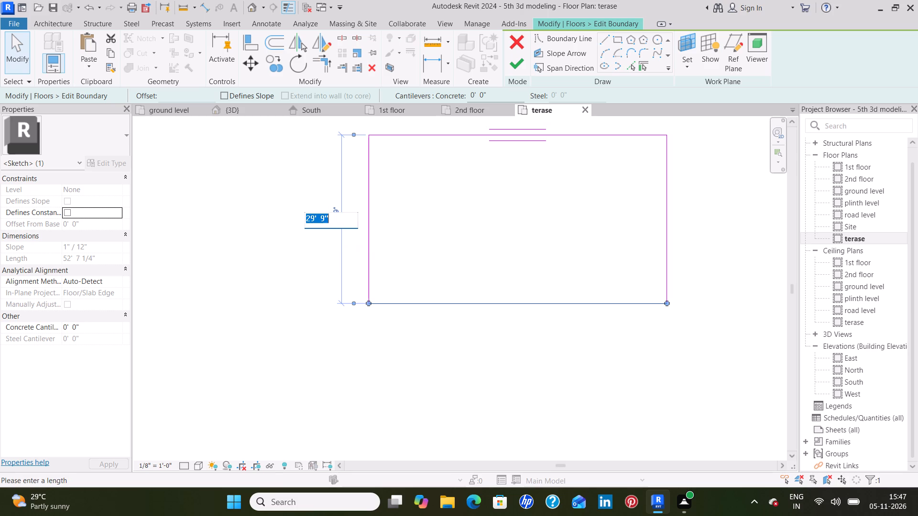
click(318, 220)
key(BackSpace)
key(BackSpace)
key(BackSpace)
key(BackSpace)
text(32)
key(apostrophe)
key(Return)
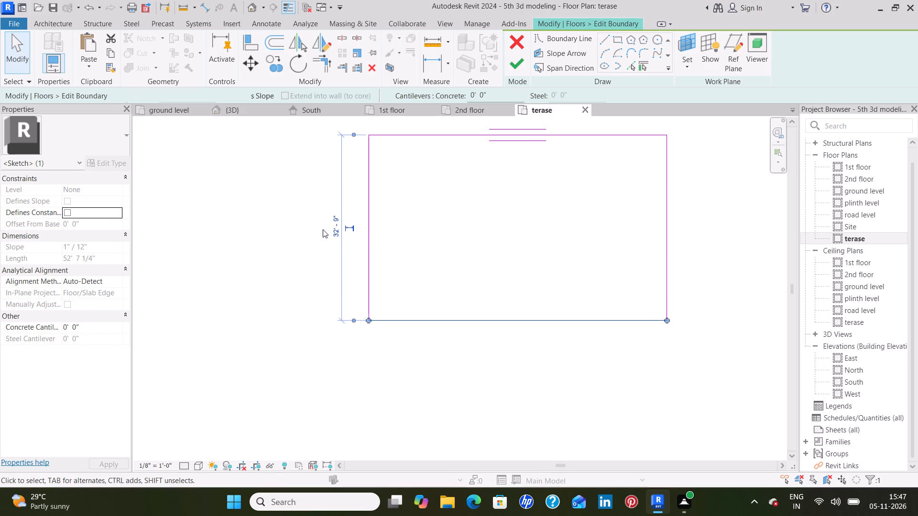
click(309, 238)
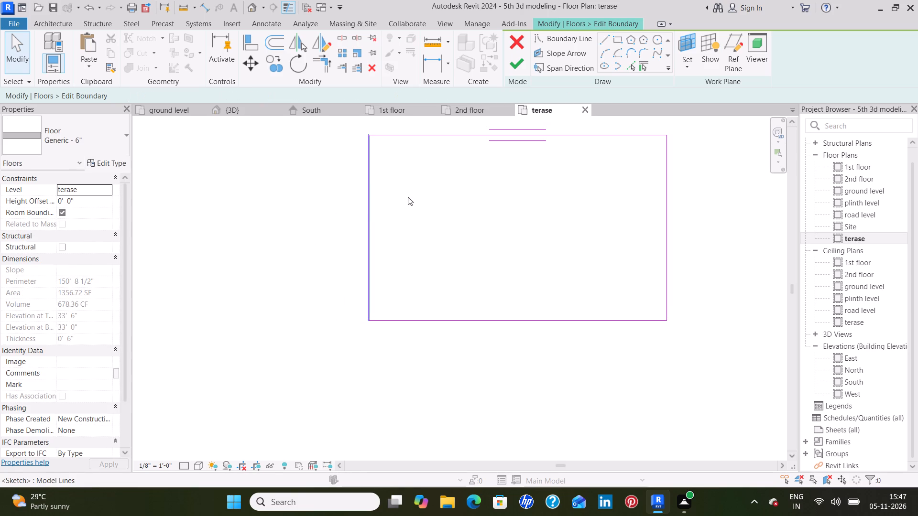
click(519, 62)
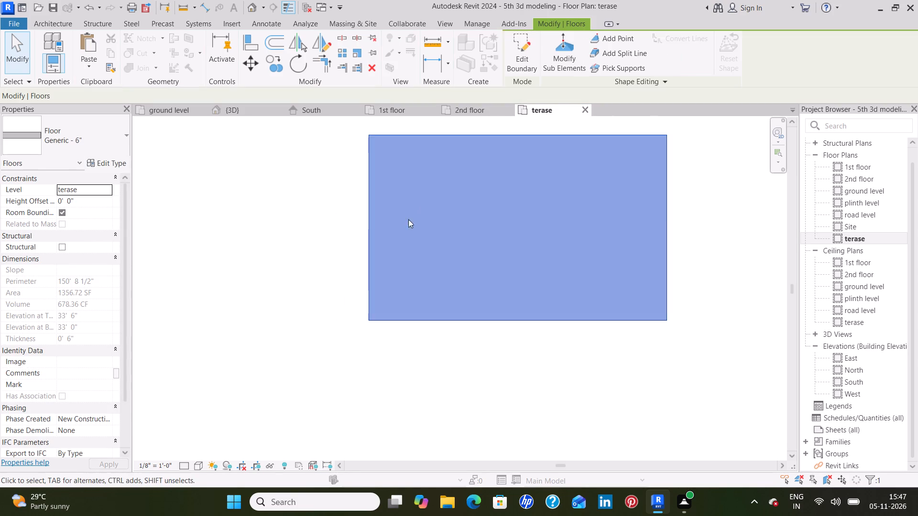
click(746, 266)
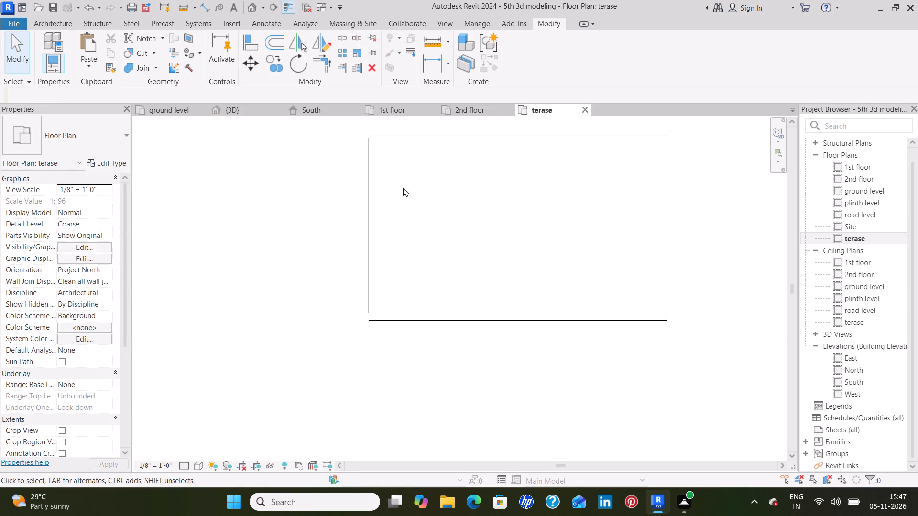
Examine the terrace slab's front and east overhangs against the lower floor slabs in the 3D view and South elevation.
click(237, 108)
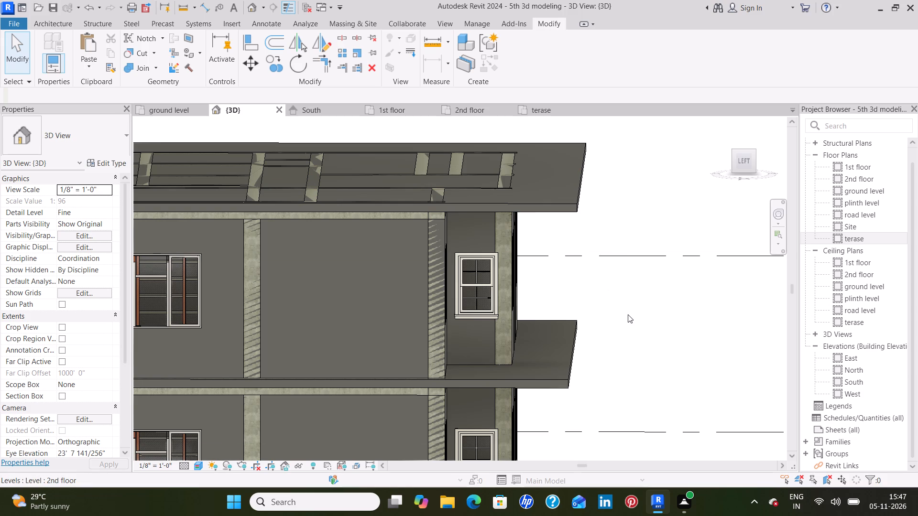
shift+middle_drag(628, 315, 624, 298)
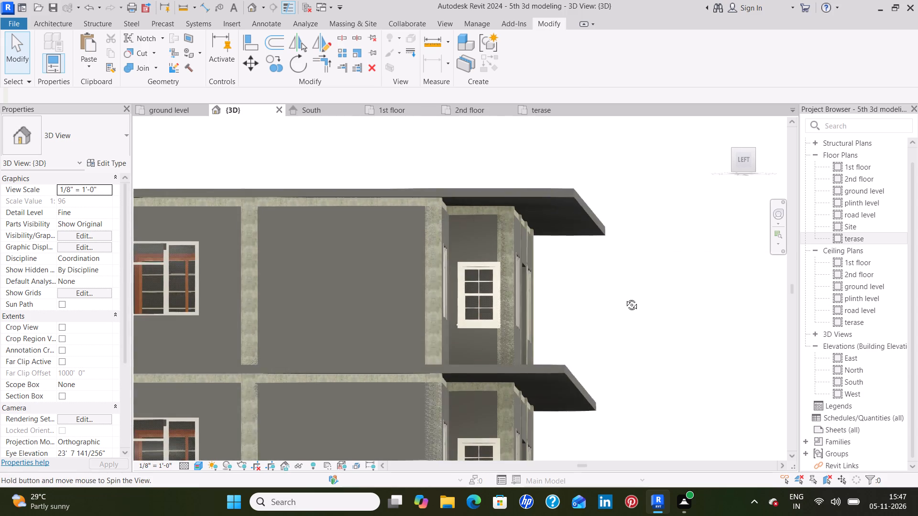
shift+middle_drag(624, 298, 634, 301)
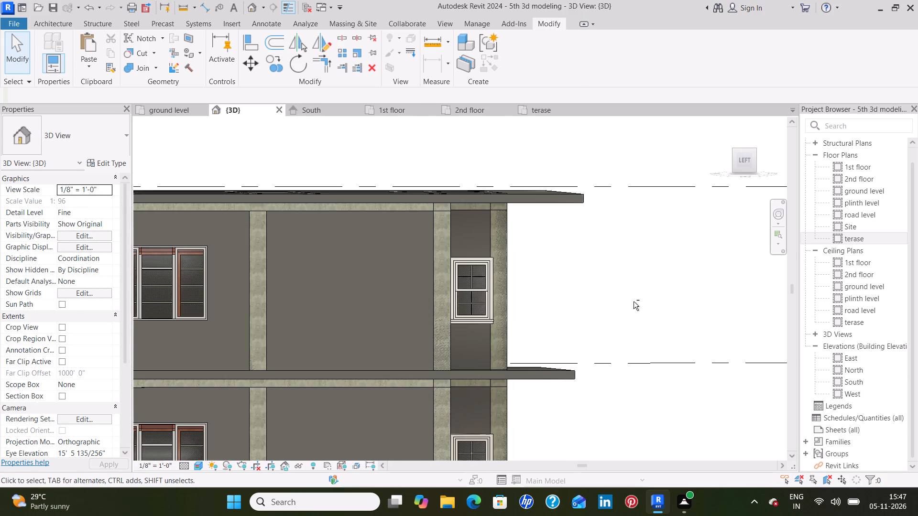
scroll(652, 289, down, 1)
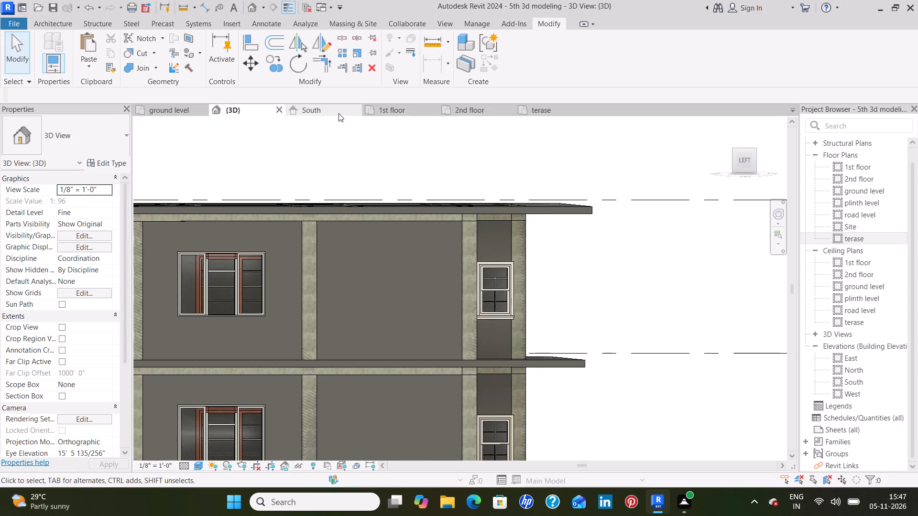
click(337, 112)
scroll(579, 239, up, 3)
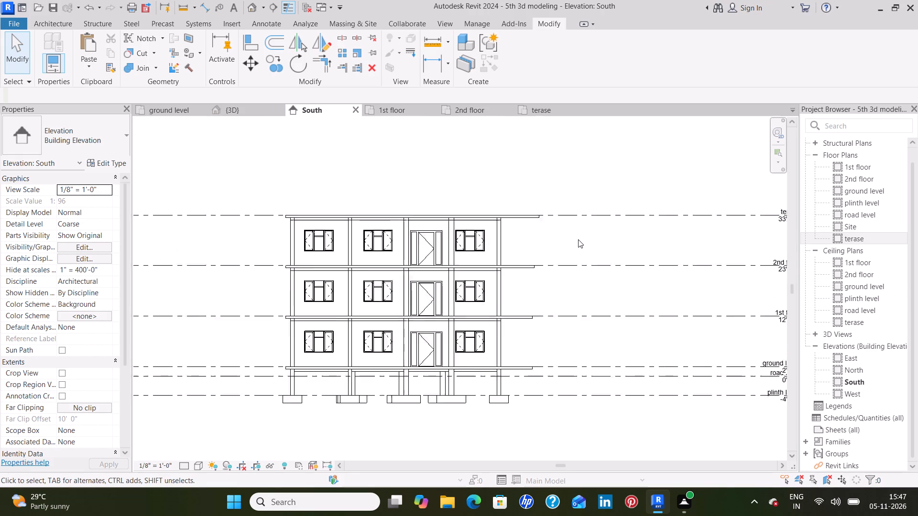
scroll(569, 242, up, 2)
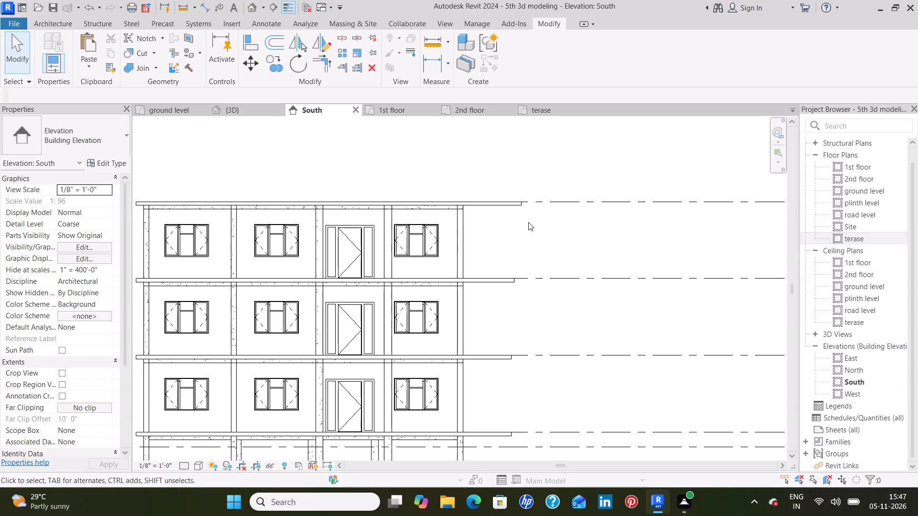
click(520, 205)
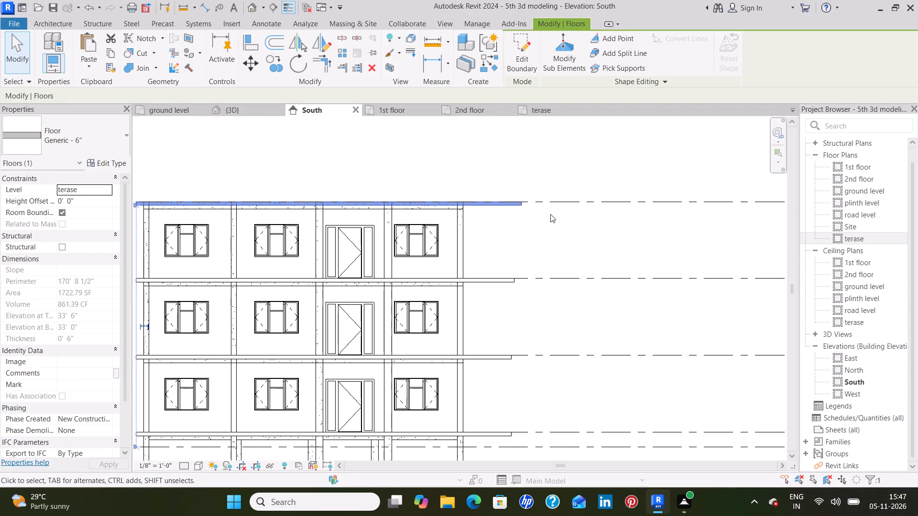
middle_drag(547, 215, 547, 215)
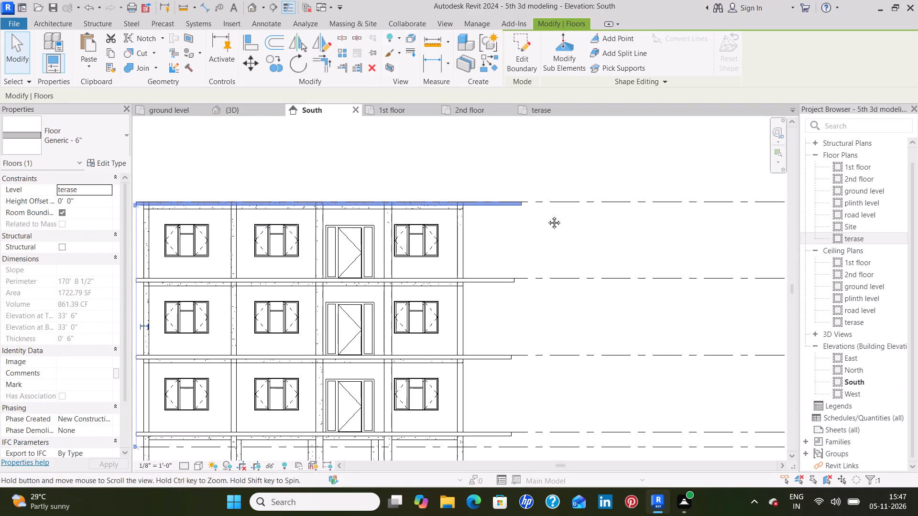
middle_drag(547, 215, 594, 221)
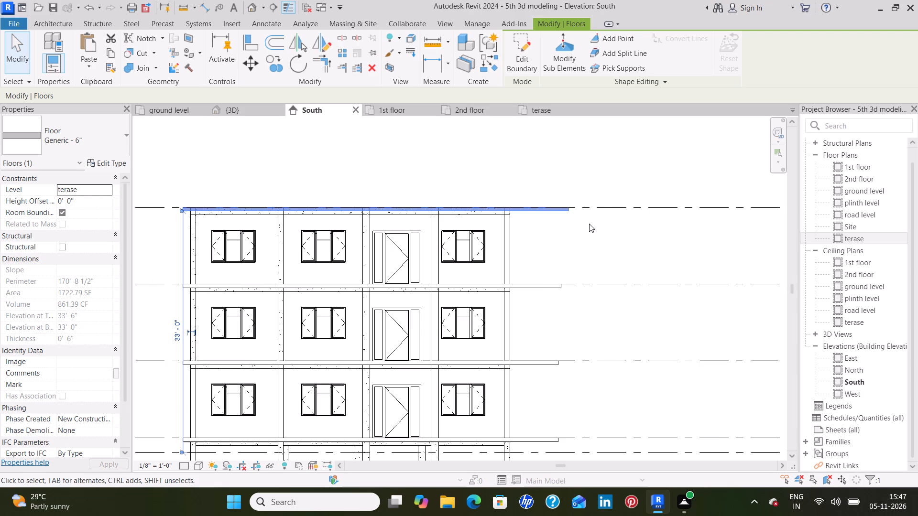
Edit the terrace slab's boundary in the terase floor plan, setting its front-to-back depth to 32'-0", and finish the edit.
click(148, 217)
click(185, 208)
click(519, 54)
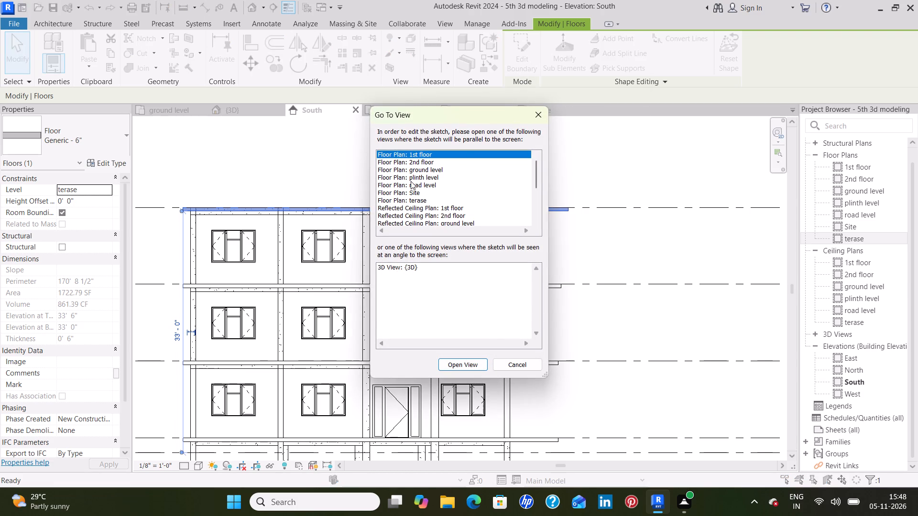
click(429, 200)
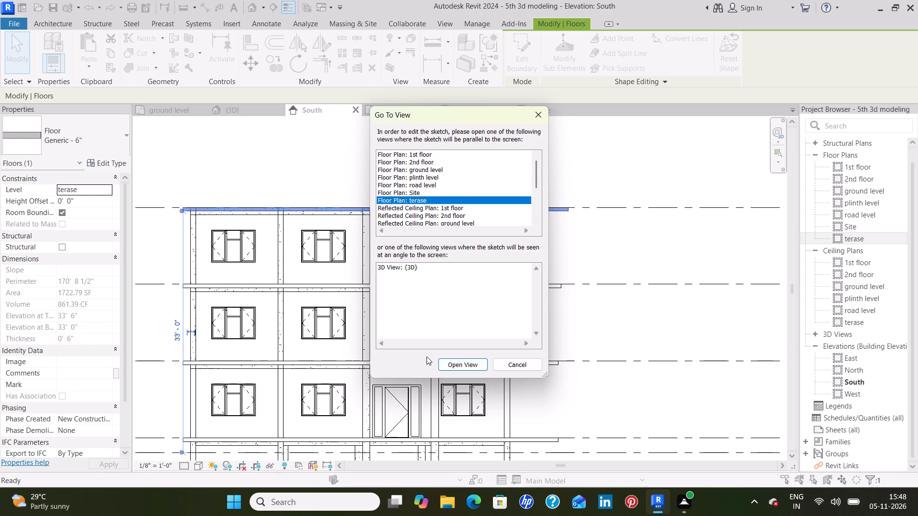
click(454, 365)
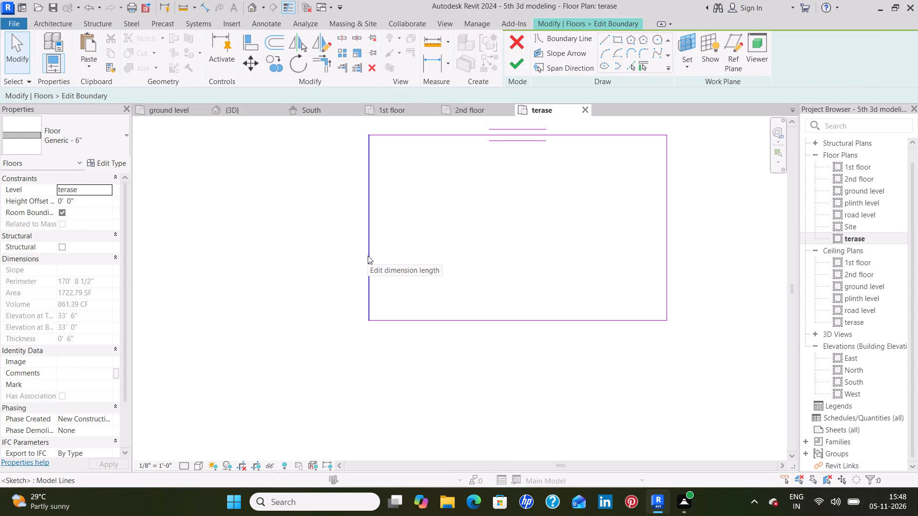
click(387, 318)
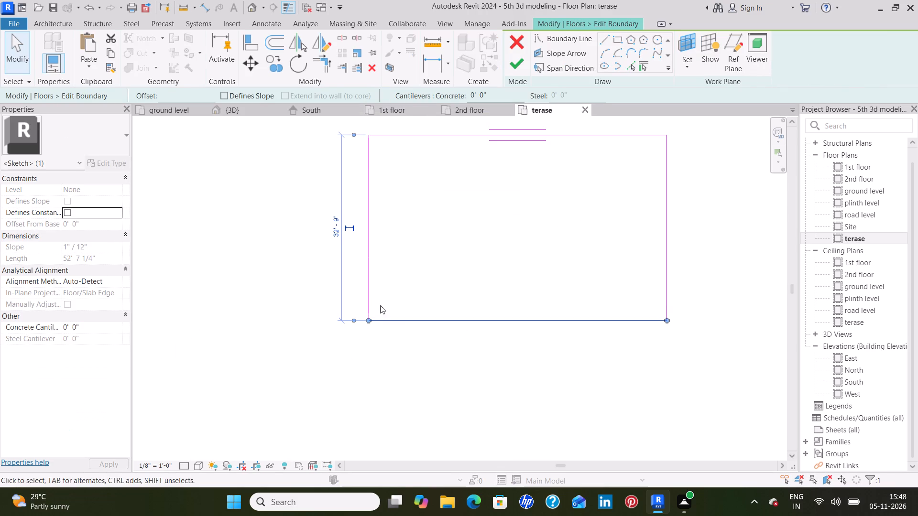
click(335, 235)
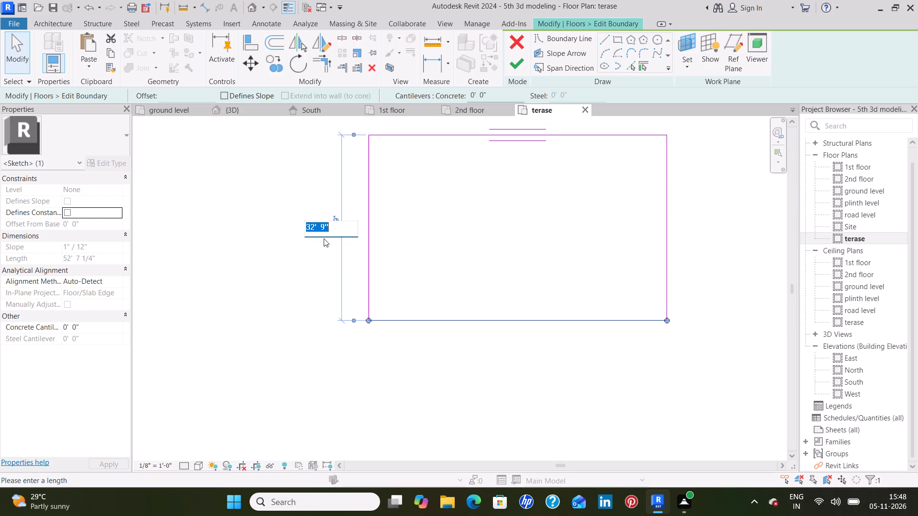
key(BackSpace)
text(32')
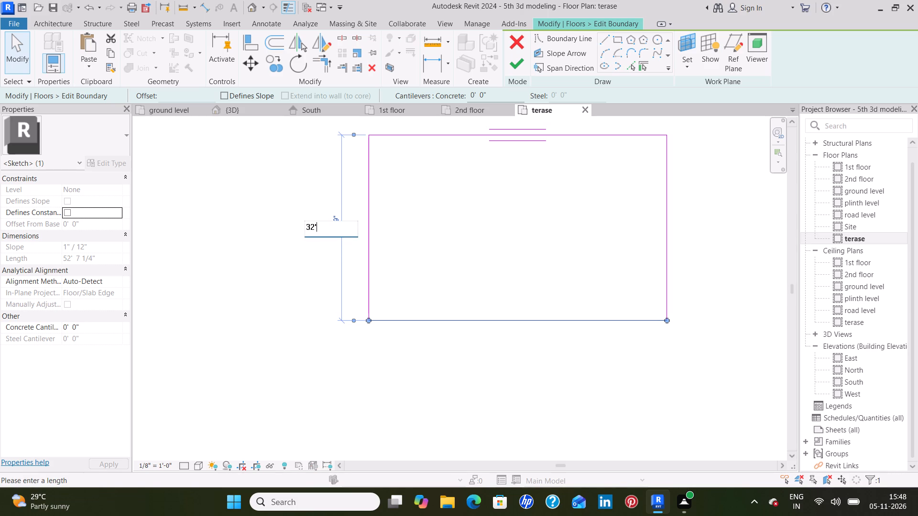
key(Return)
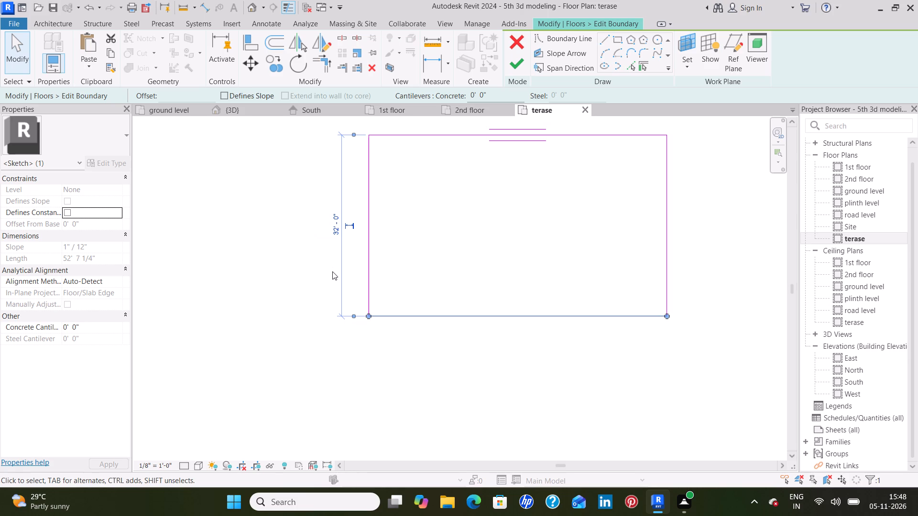
click(295, 271)
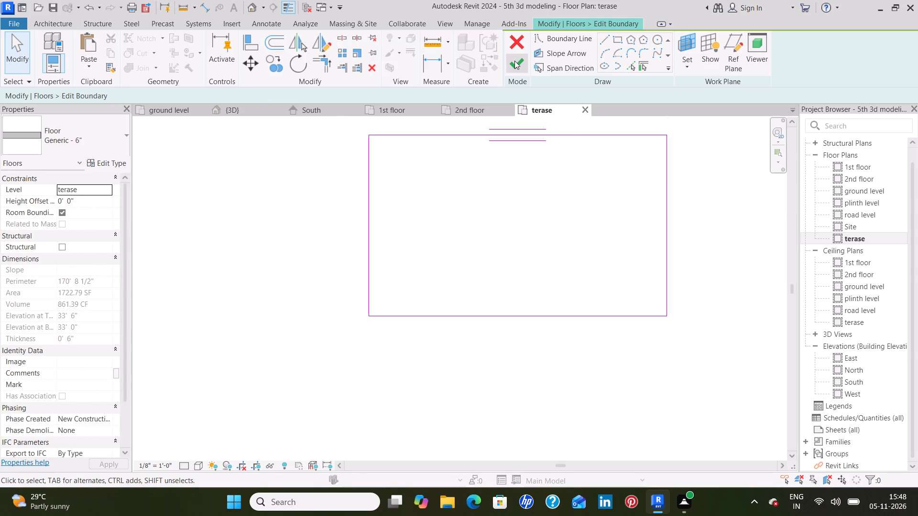
click(514, 61)
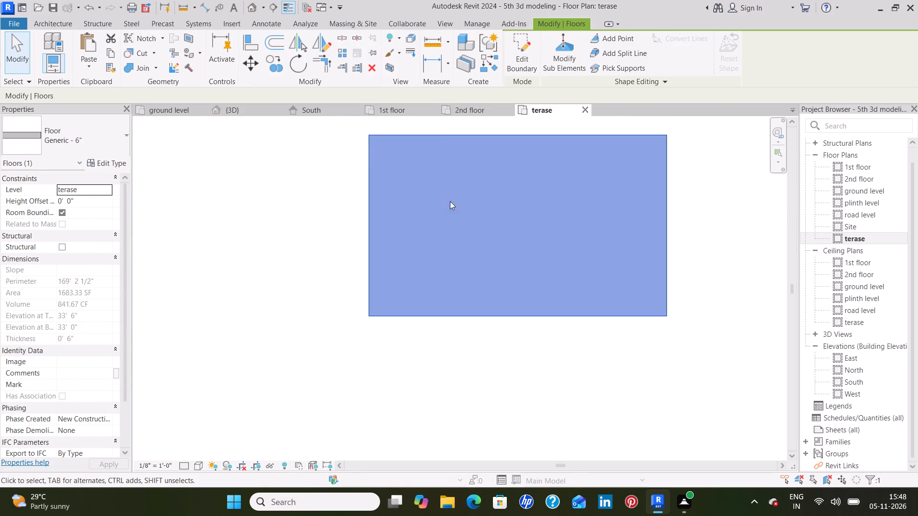
click(307, 142)
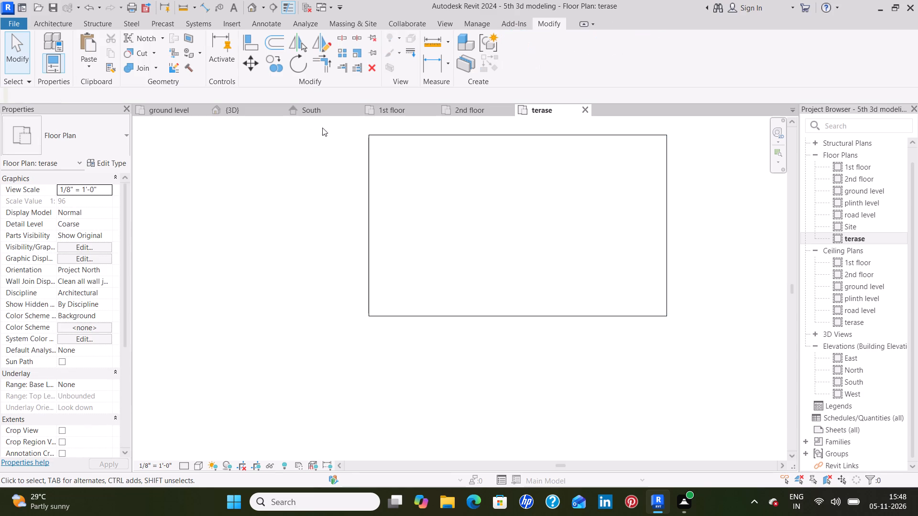
Examine the terrace slab's edges against the lower floor slabs in the 3D view and the South, North, East and West elevations.
click(255, 115)
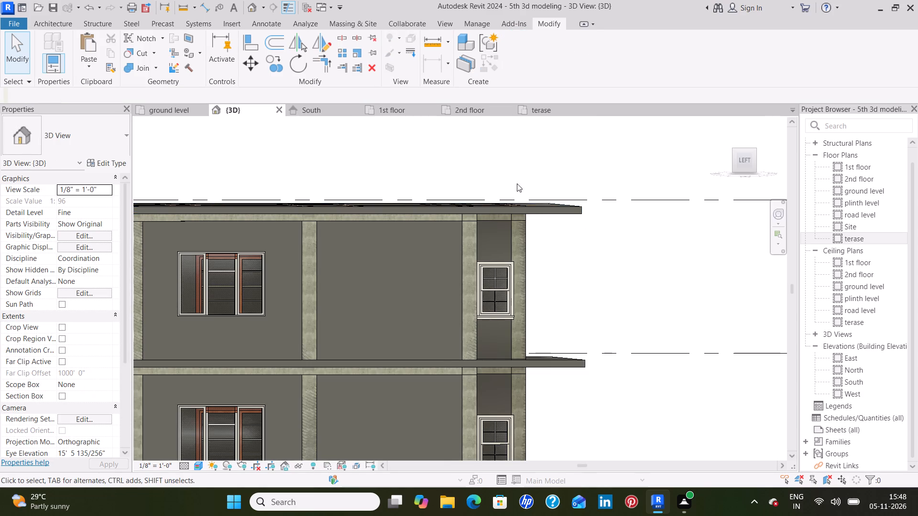
scroll(748, 317, down, 5)
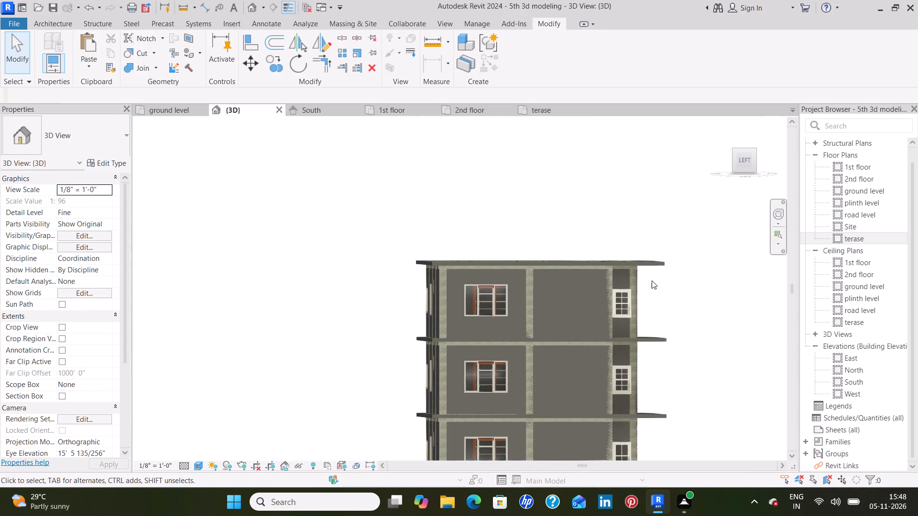
click(324, 112)
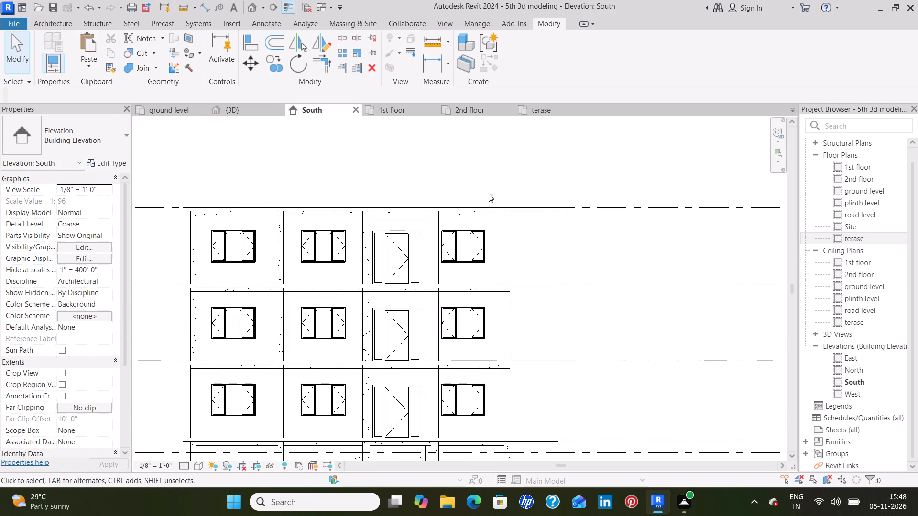
double_click(859, 368)
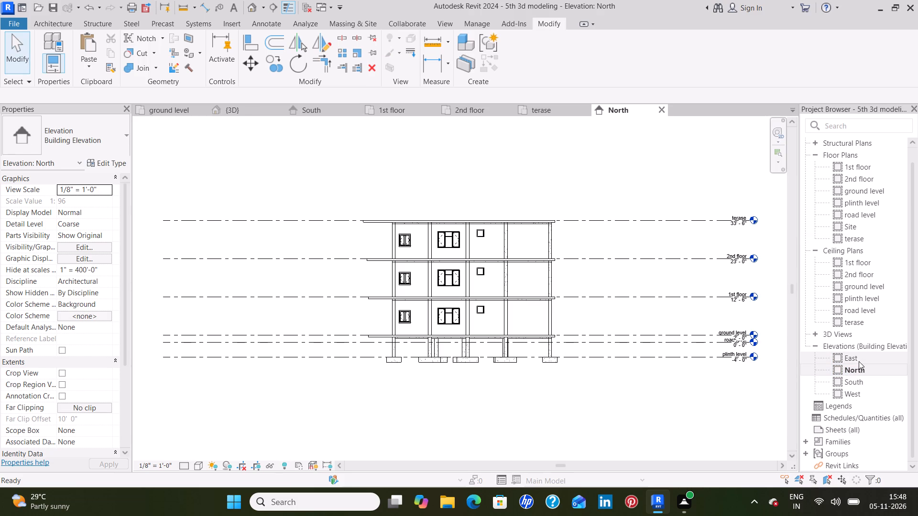
double_click(859, 361)
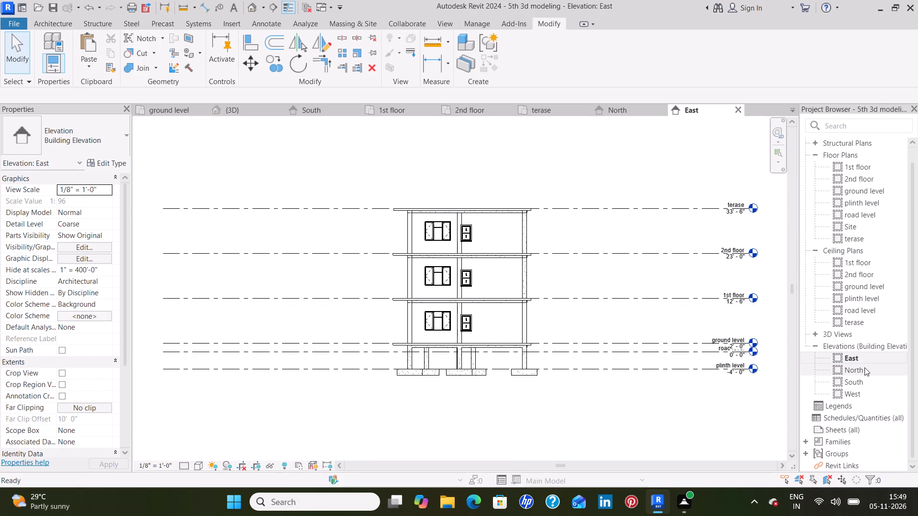
double_click(863, 394)
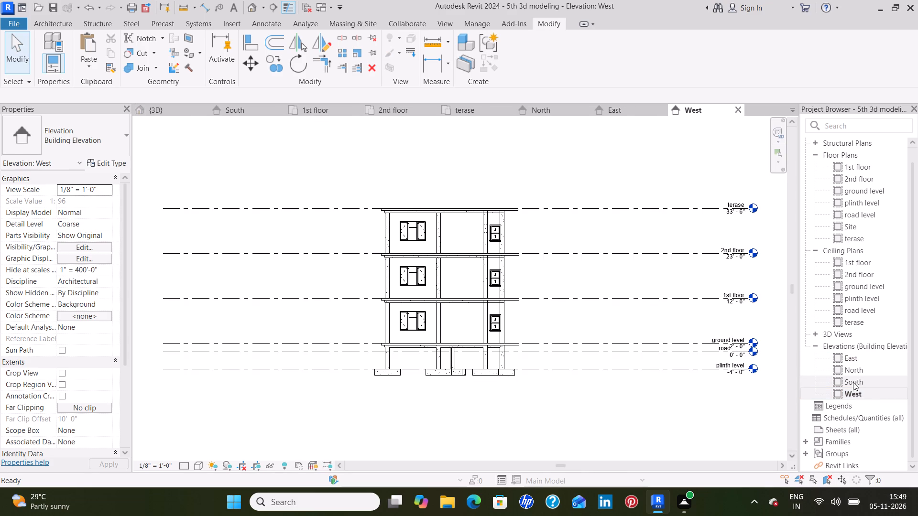
double_click(865, 382)
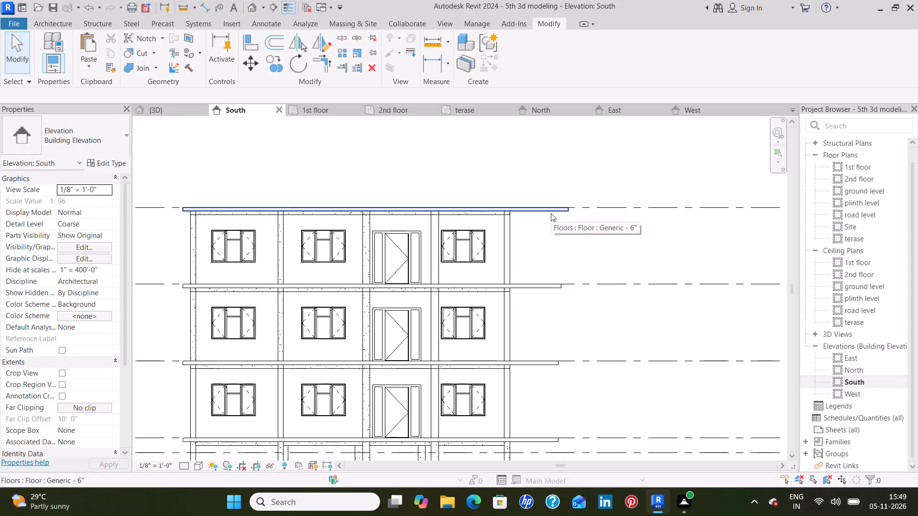
click(551, 213)
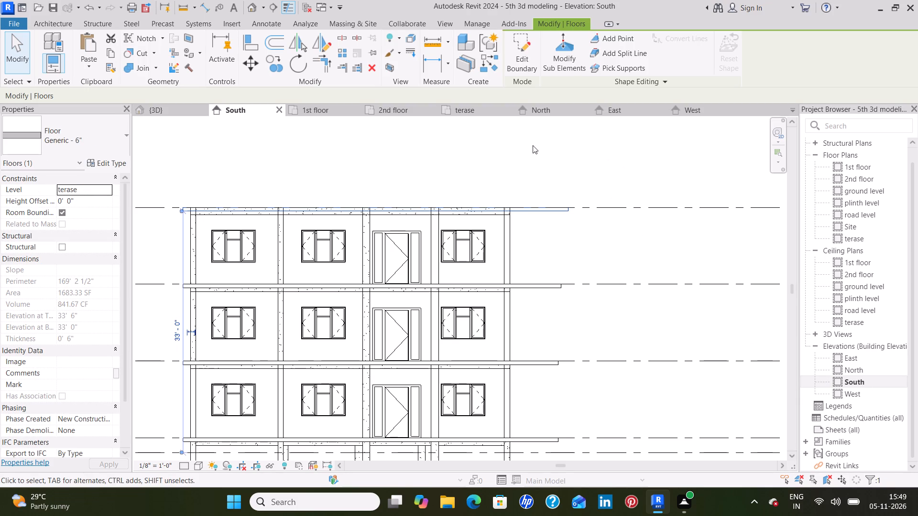
click(737, 109)
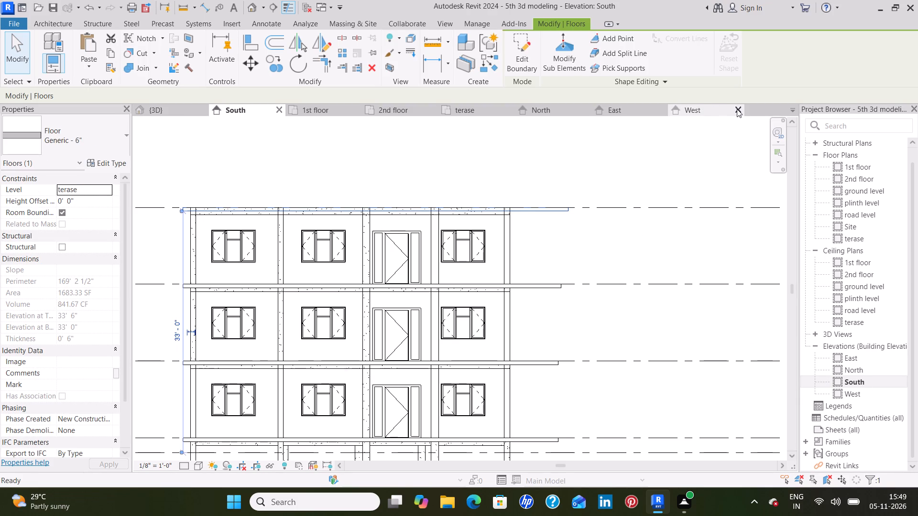
click(659, 112)
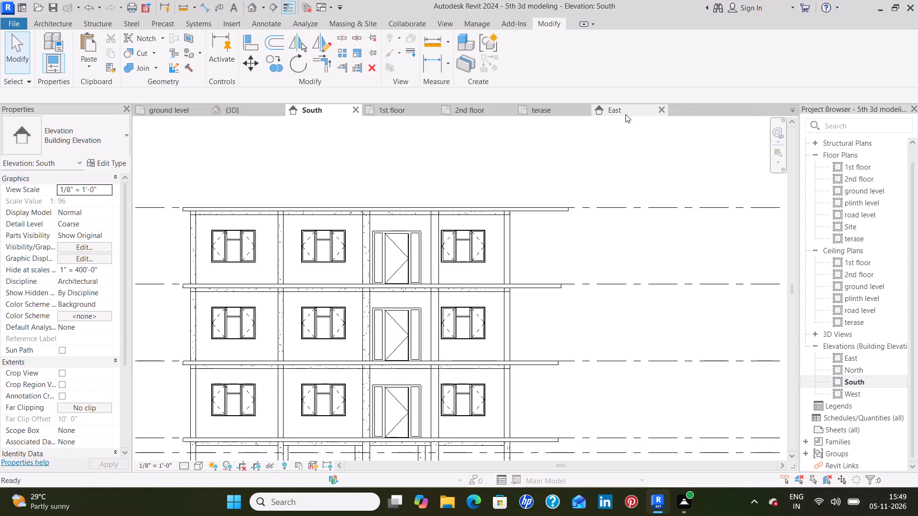
click(661, 111)
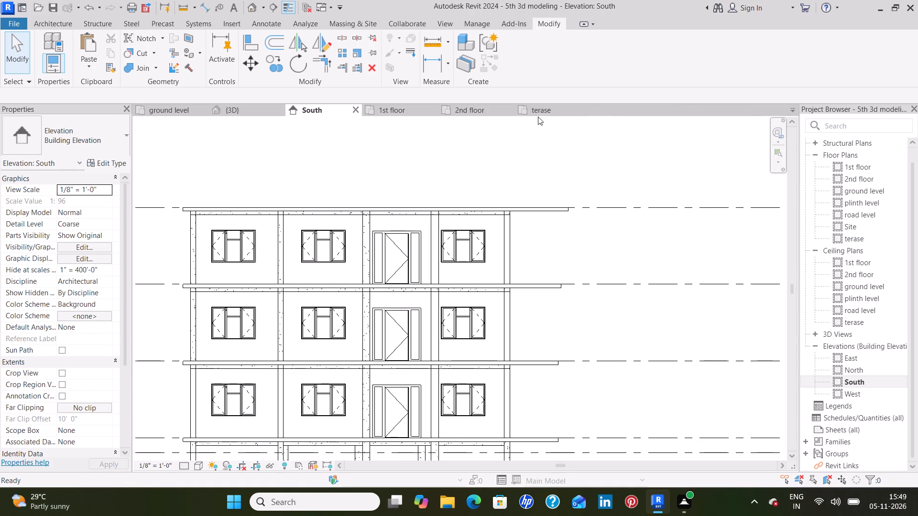
click(538, 111)
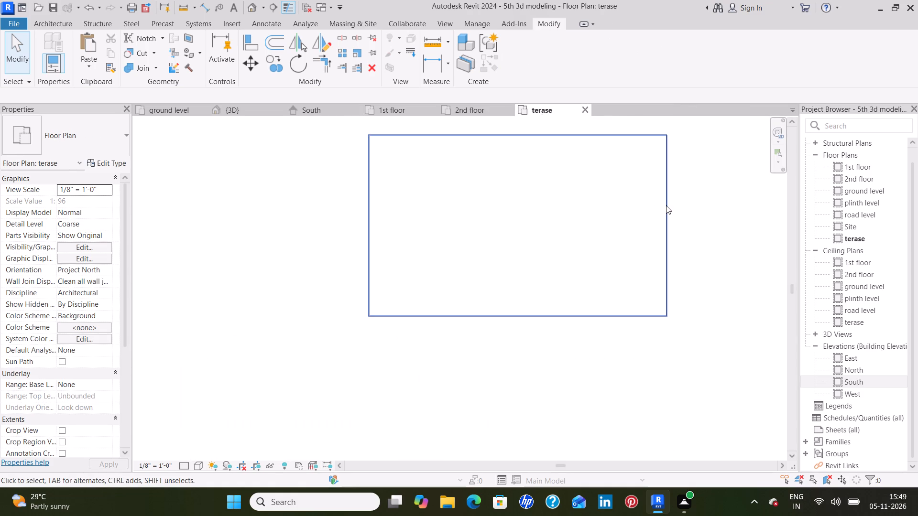
click(323, 109)
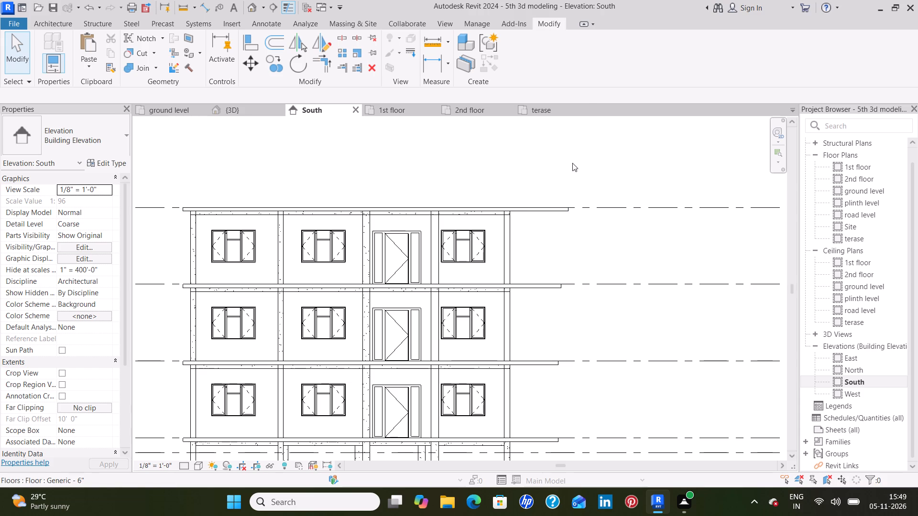
In the terase floor plan, move the terrace slab's east boundary edge for an overall width of 52'-0" and finish the edit.
click(542, 107)
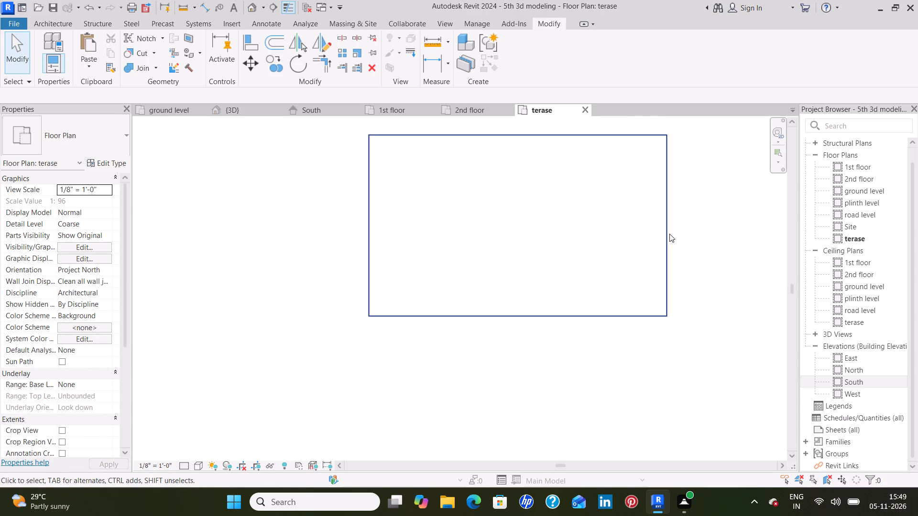
click(664, 188)
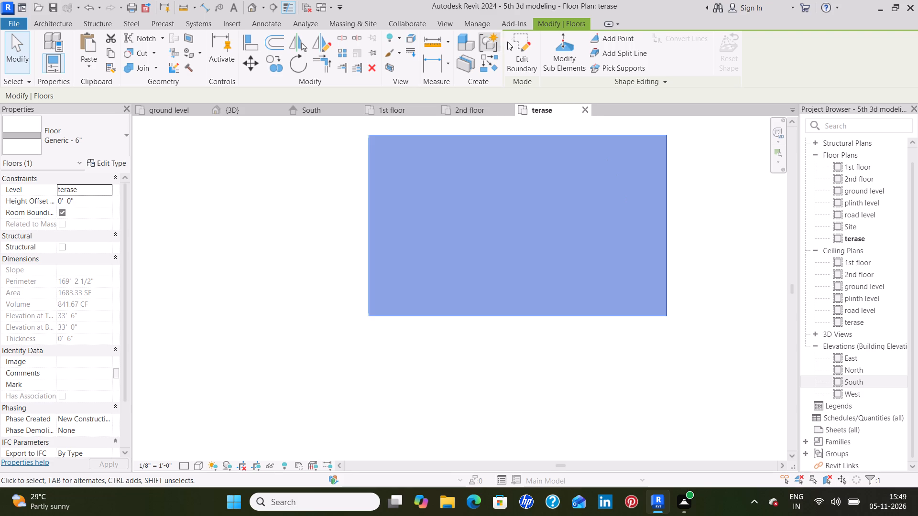
click(511, 43)
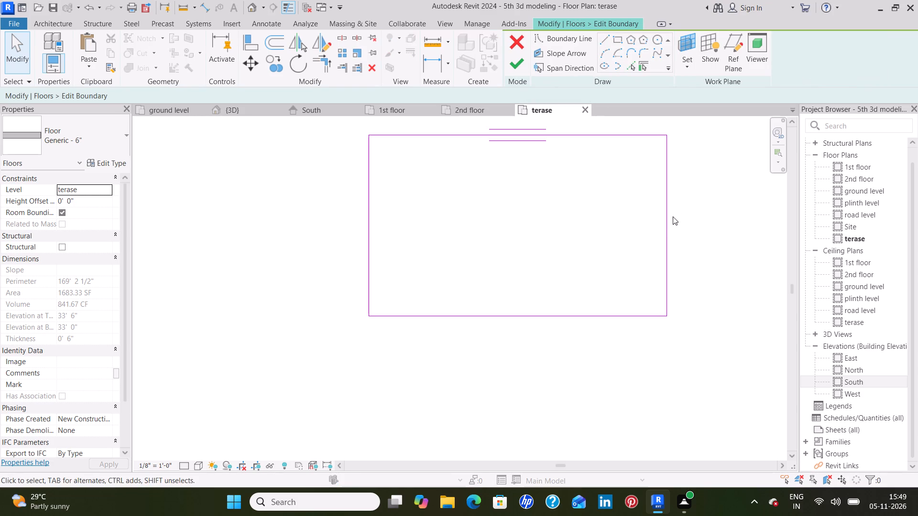
click(669, 221)
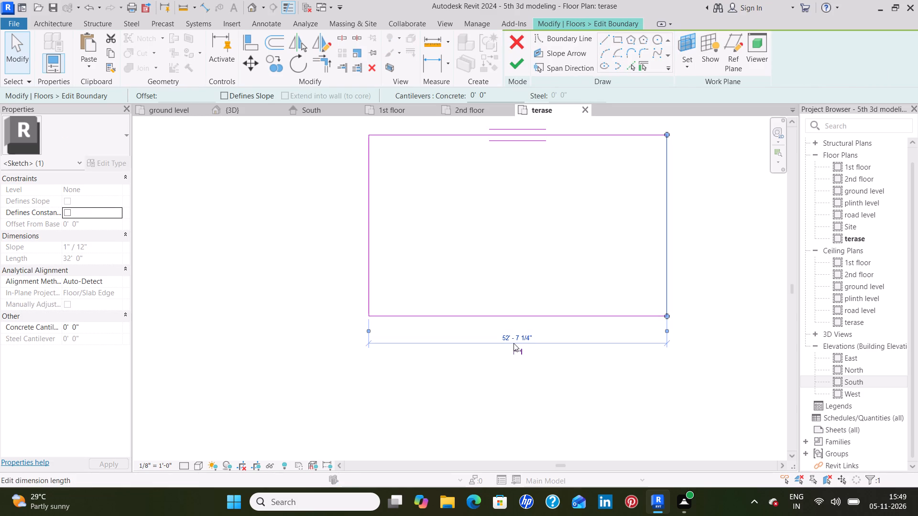
click(517, 341)
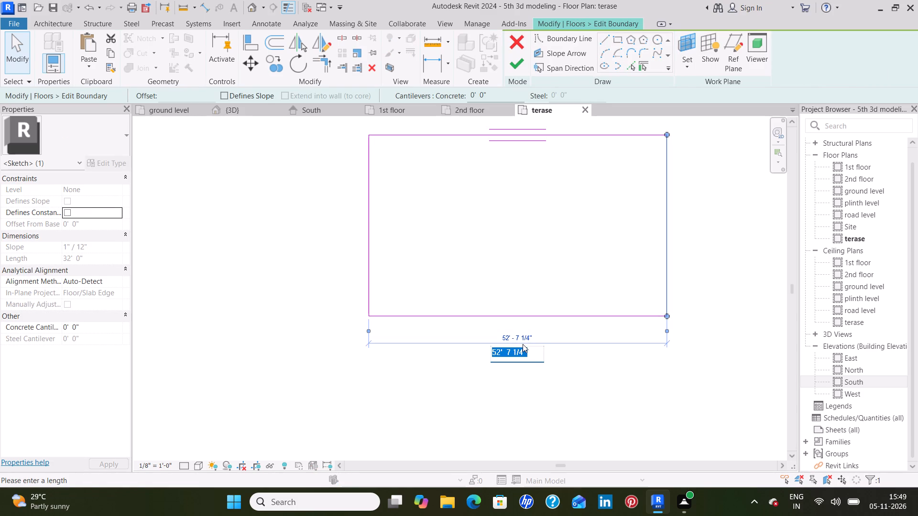
key(BackSpace)
text(52)
key(apostrophe)
key(Return)
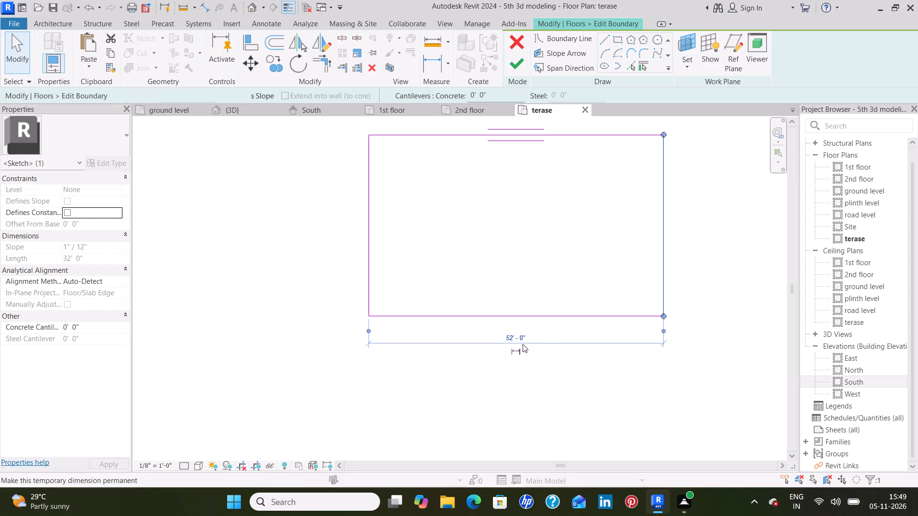
click(527, 376)
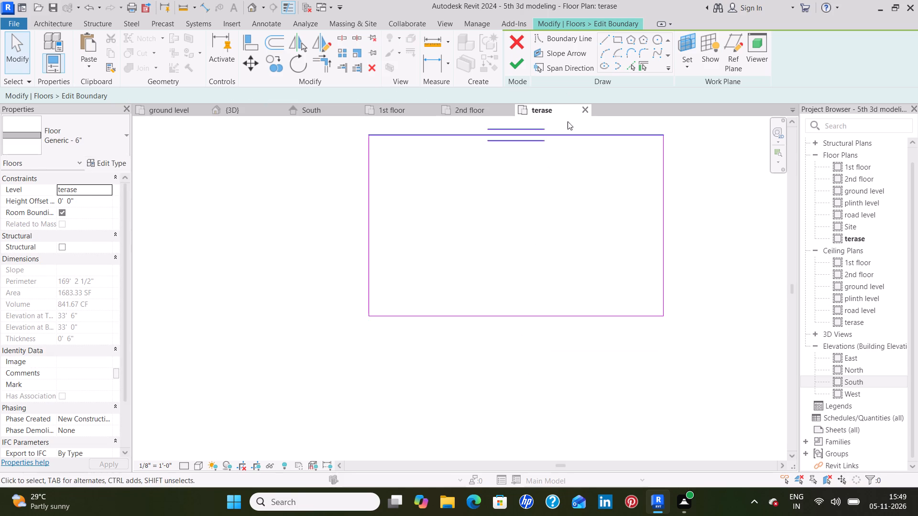
click(514, 64)
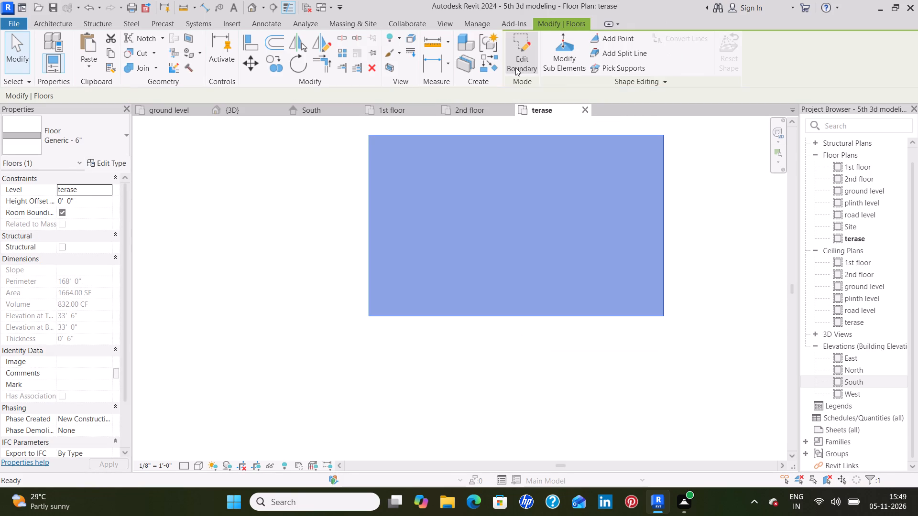
click(319, 164)
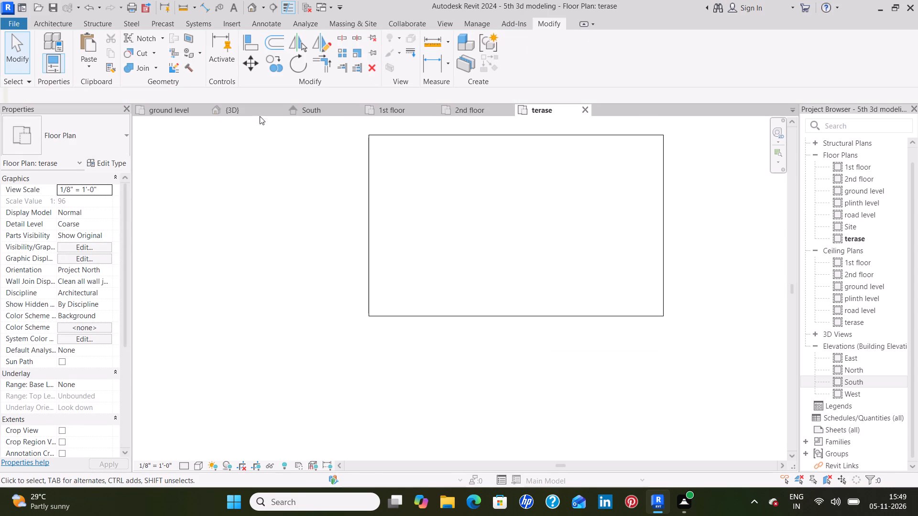
Examine the slab overhangs and front edges in the South elevation, the ground level floor plan and the 3D view.
click(259, 113)
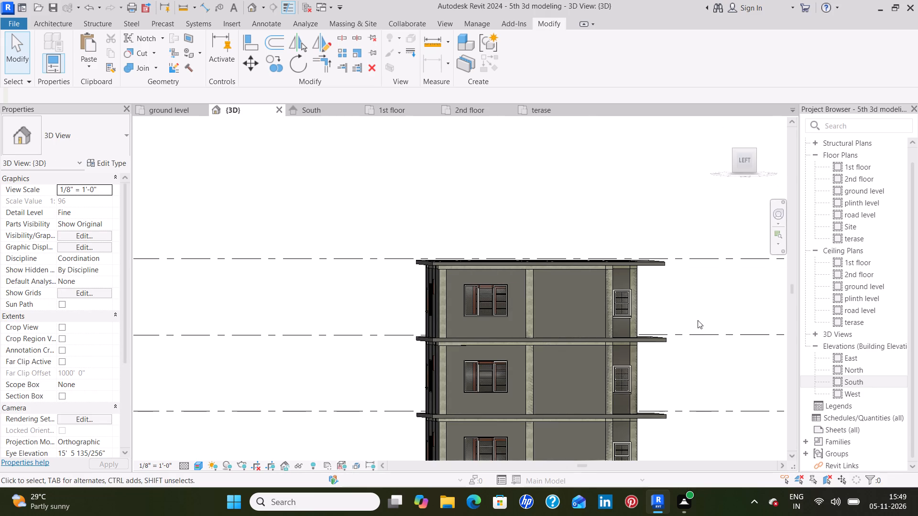
click(317, 111)
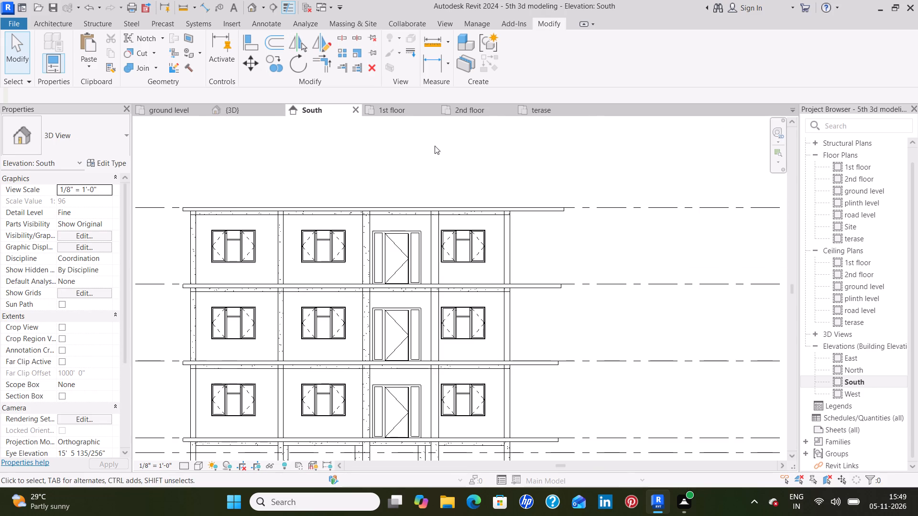
scroll(604, 180, down, 2)
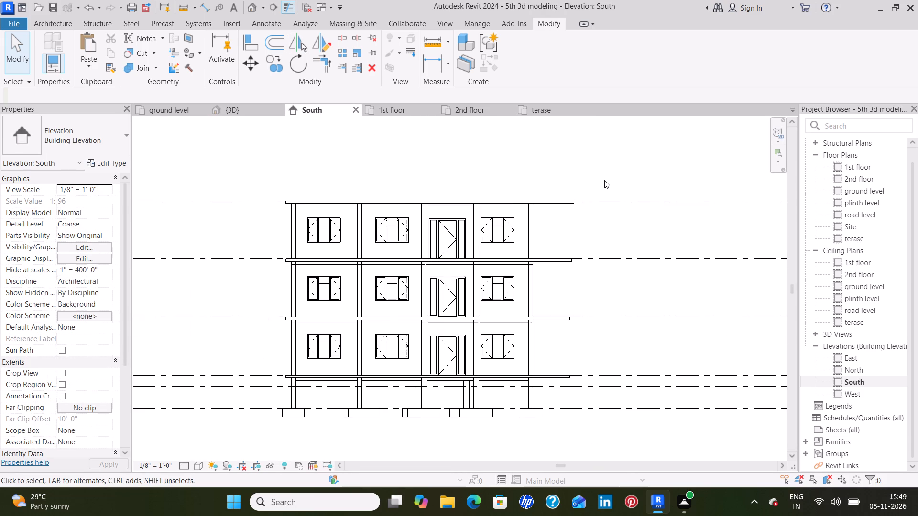
scroll(604, 180, down, 3)
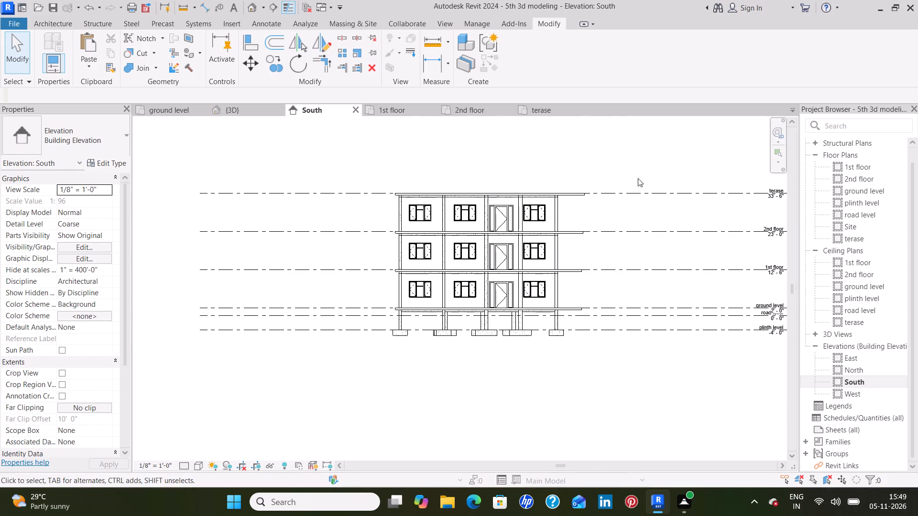
middle_drag(649, 170, 601, 191)
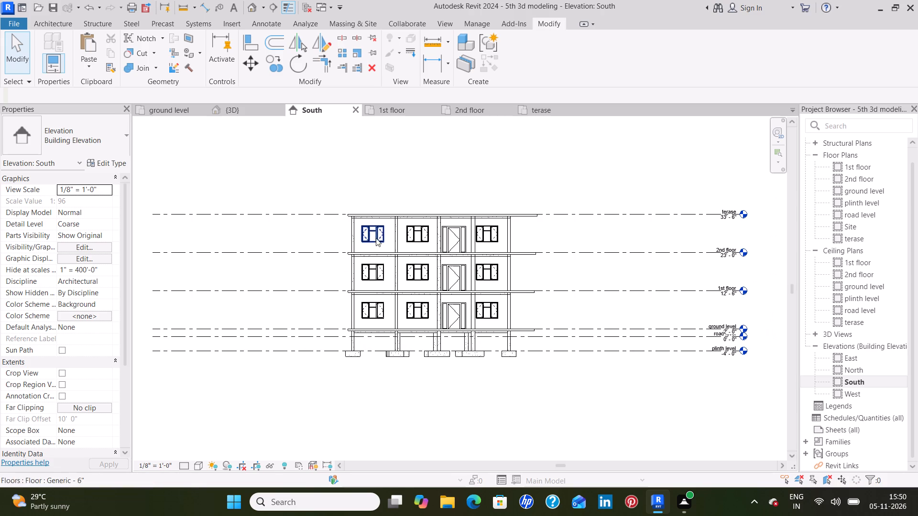
click(164, 116)
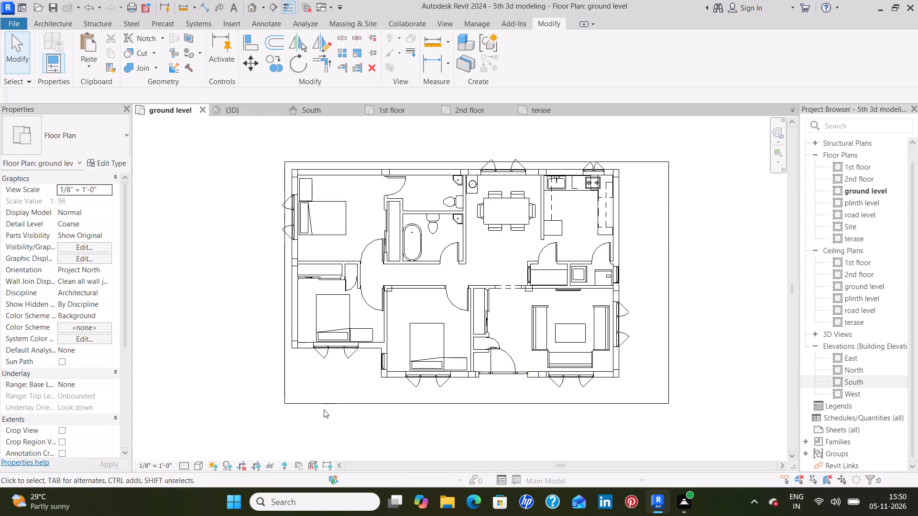
middle_drag(331, 381, 350, 286)
scroll(382, 284, up, 2)
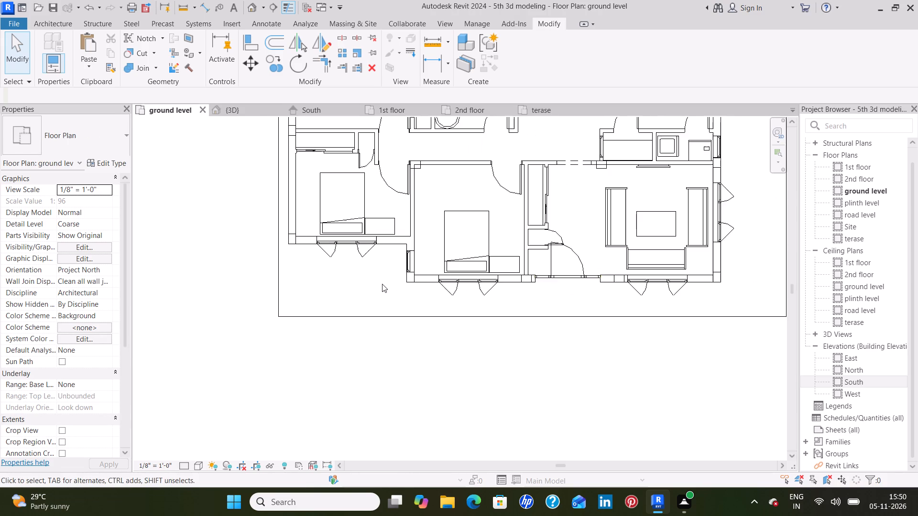
scroll(382, 284, down, 2)
click(239, 109)
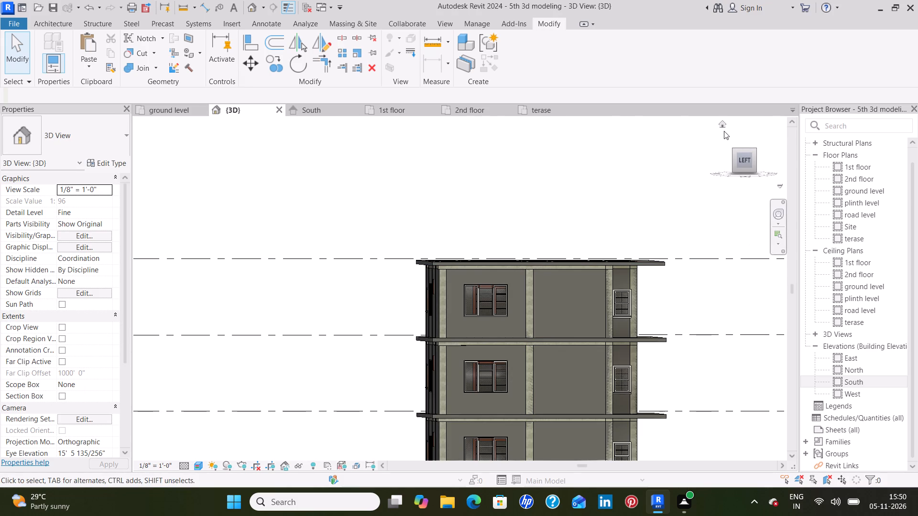
click(723, 124)
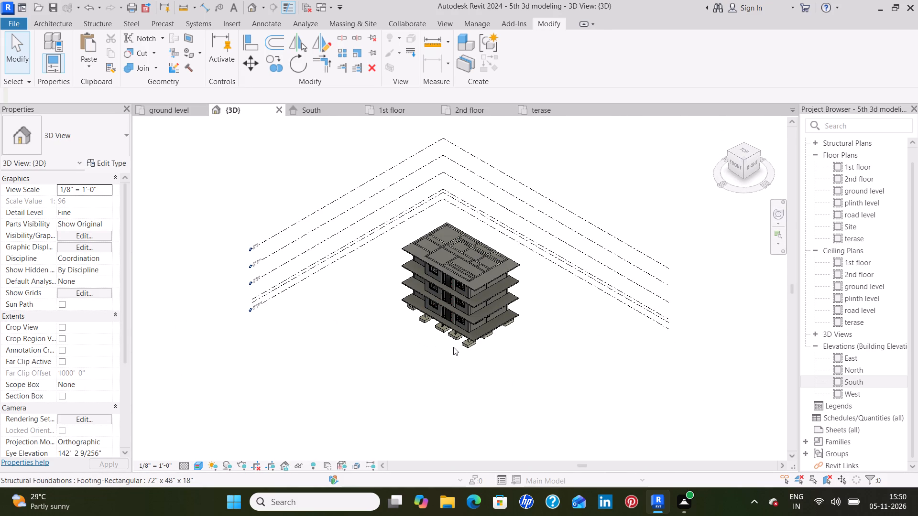
scroll(453, 345, up, 8)
shift+middle_drag(592, 351, 597, 307)
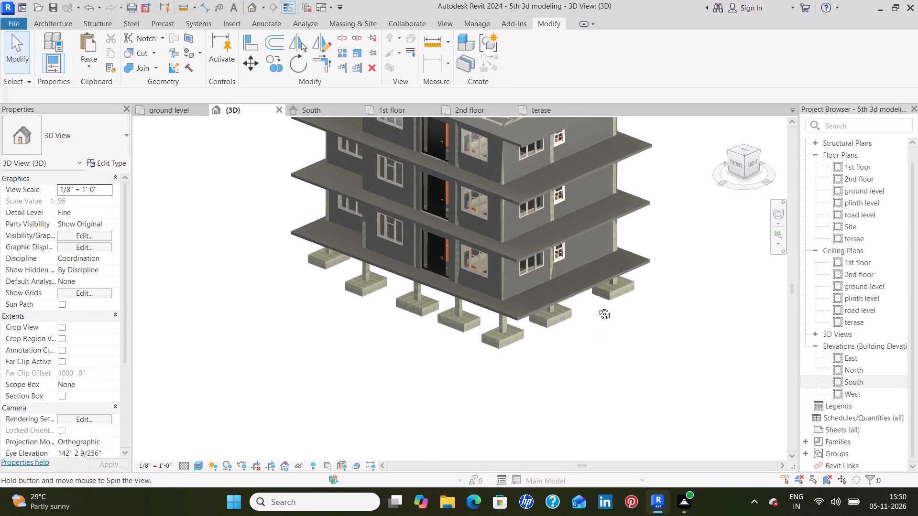
shift+middle_drag(597, 307, 598, 301)
middle_drag(470, 294, 469, 376)
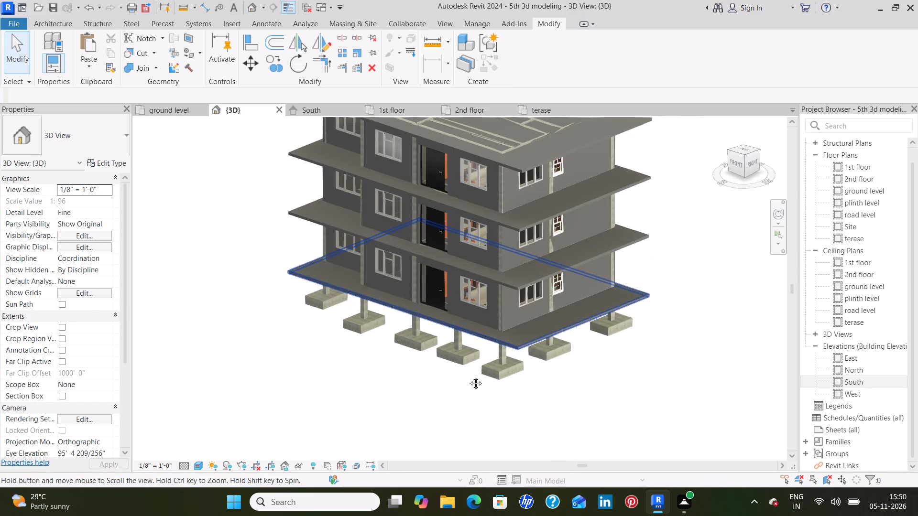
middle_drag(469, 376, 470, 382)
scroll(481, 331, up, 3)
scroll(661, 281, down, 3)
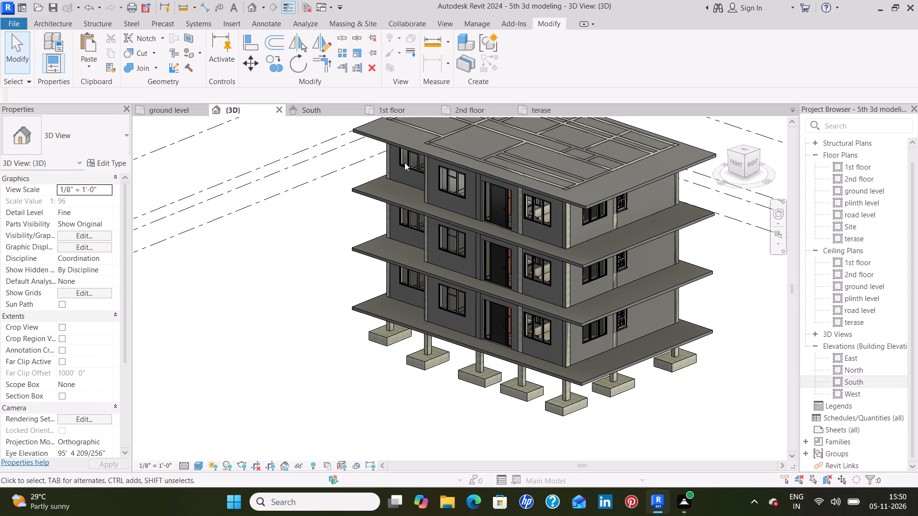
In the ground level floor plan, edit the floor slab's boundary, setting the front edge's offset dimension to 10'-0", and finish the edit.
click(171, 116)
click(176, 108)
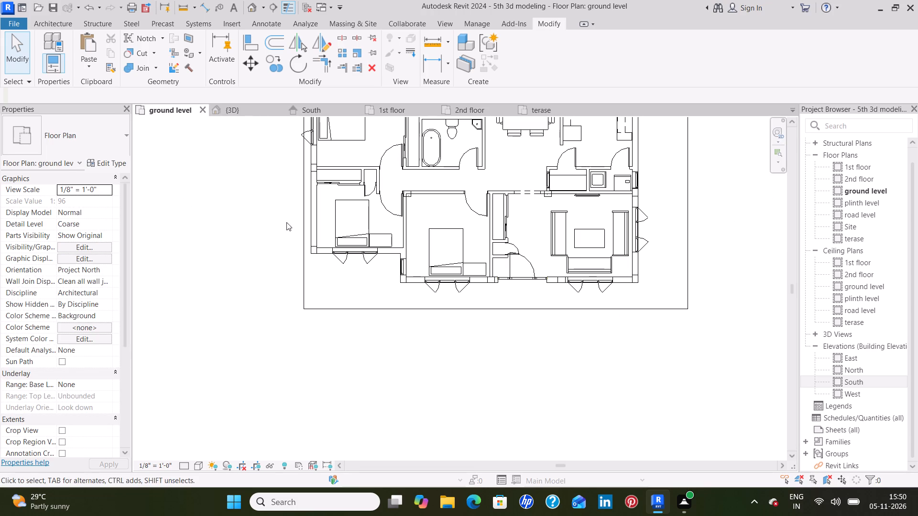
middle_drag(357, 285, 355, 321)
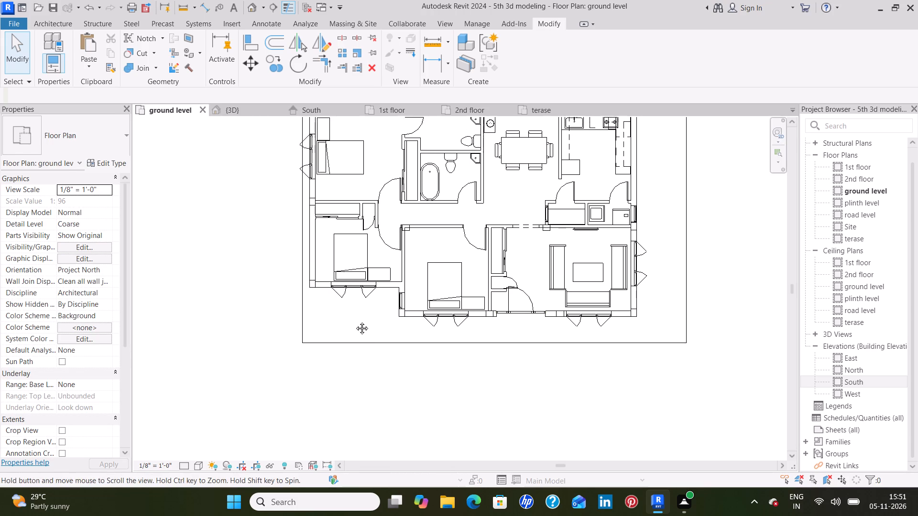
middle_drag(355, 321, 355, 322)
scroll(444, 328, up, 6)
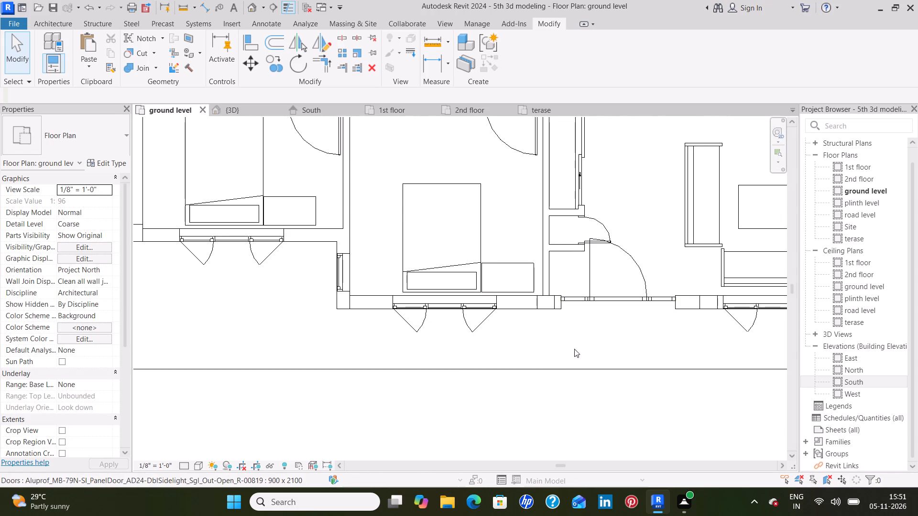
middle_drag(207, 323, 322, 298)
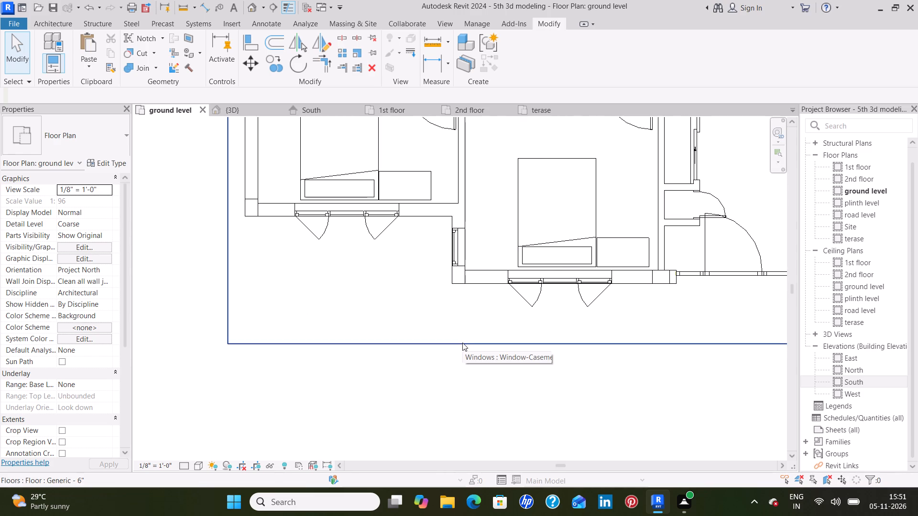
scroll(462, 343, down, 3)
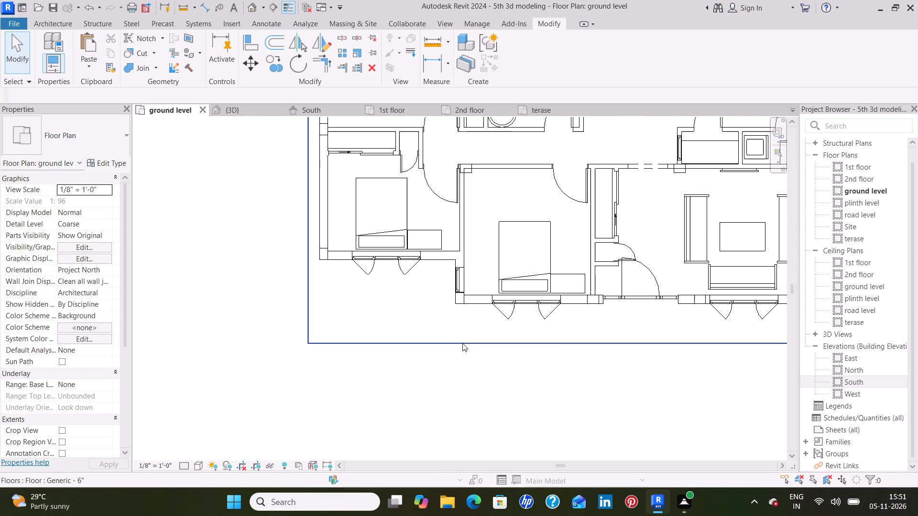
middle_drag(509, 326, 510, 326)
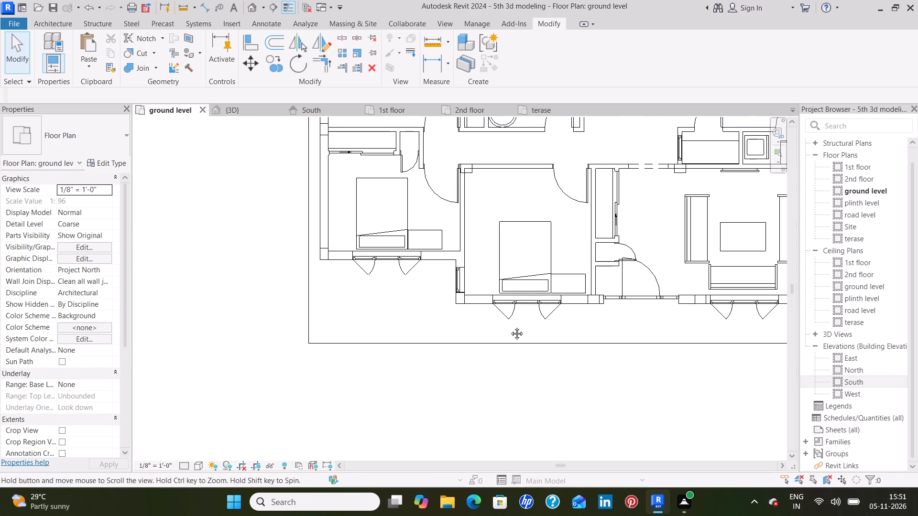
middle_drag(510, 326, 405, 343)
scroll(636, 348, down, 4)
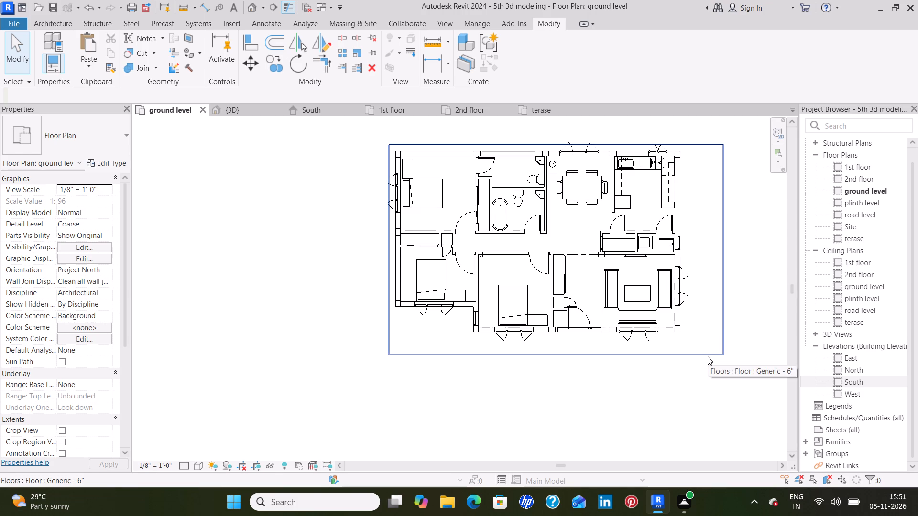
click(704, 355)
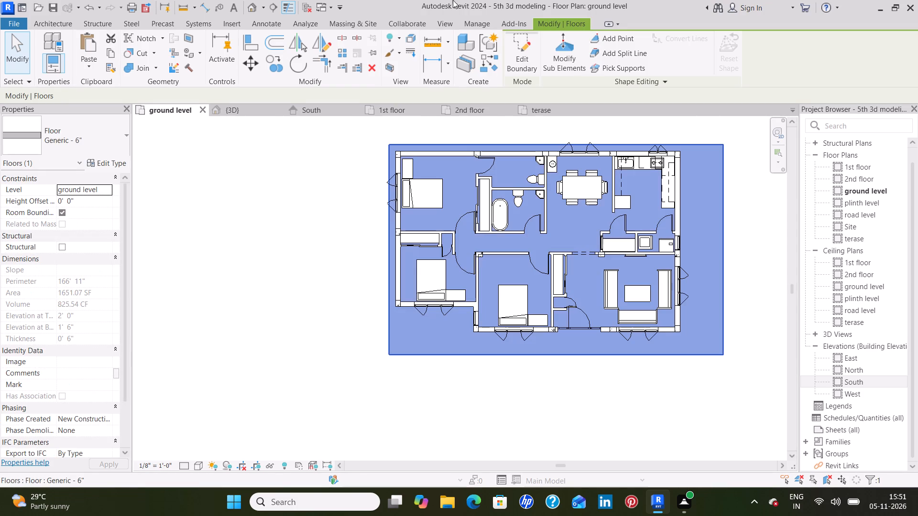
click(520, 53)
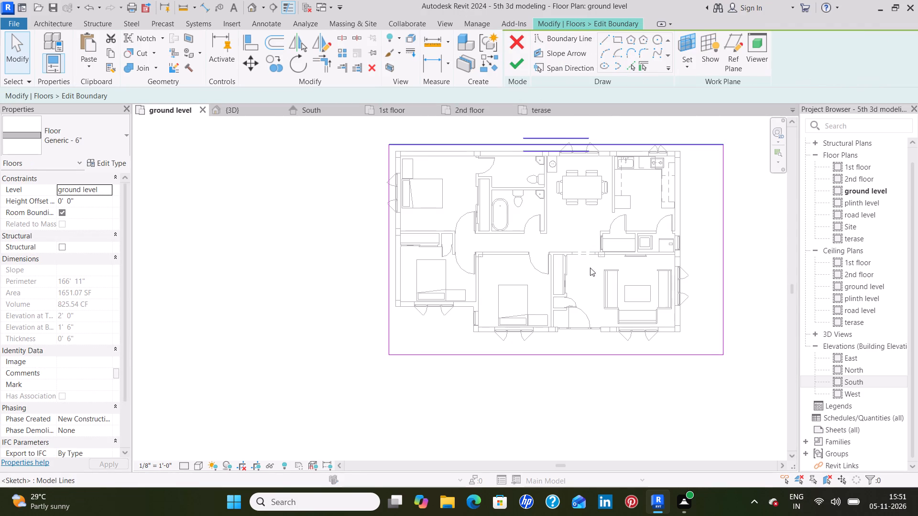
click(559, 356)
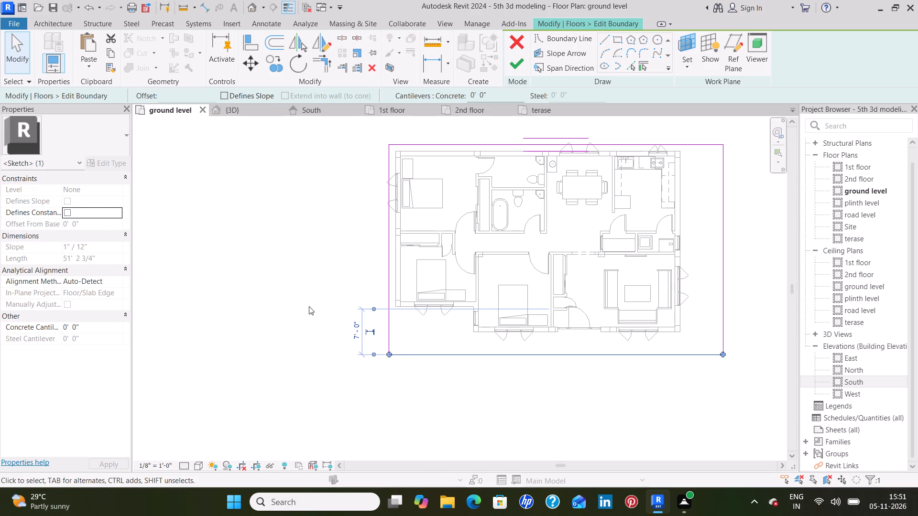
click(357, 329)
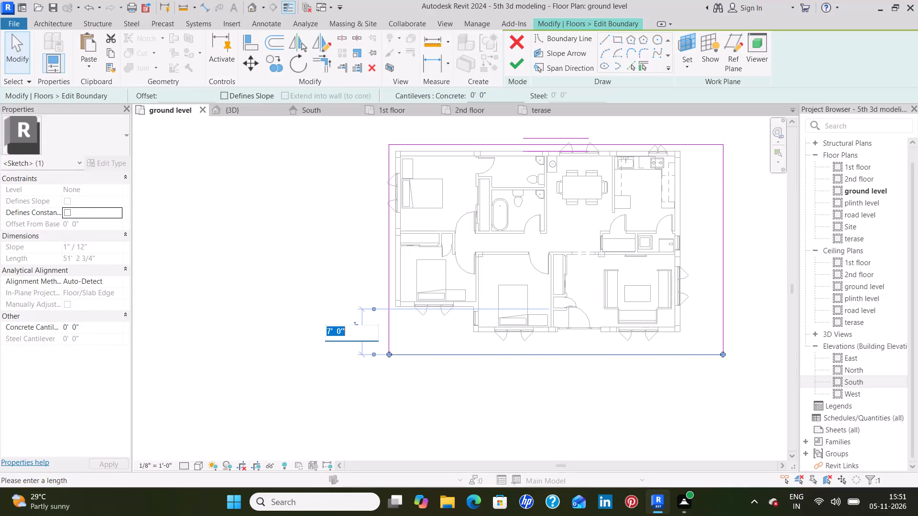
key(1)
key(0)
key(apostrophe)
key(Return)
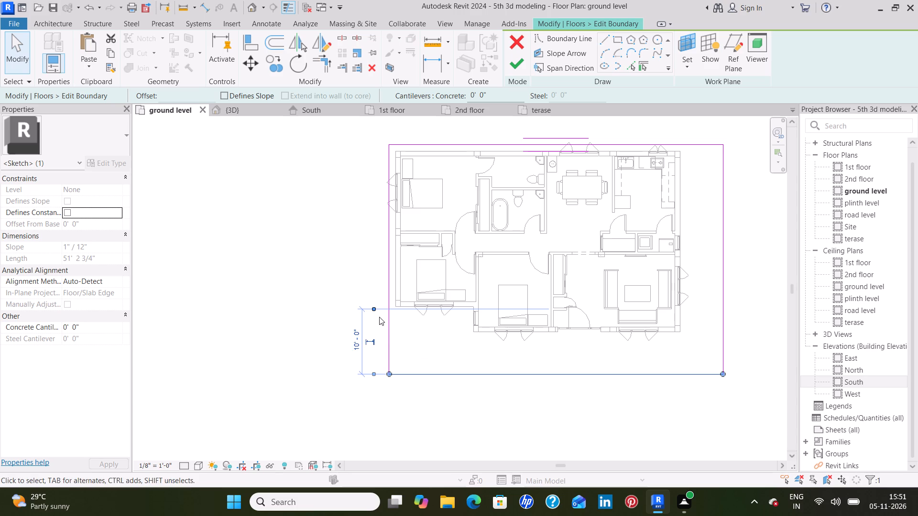
click(364, 284)
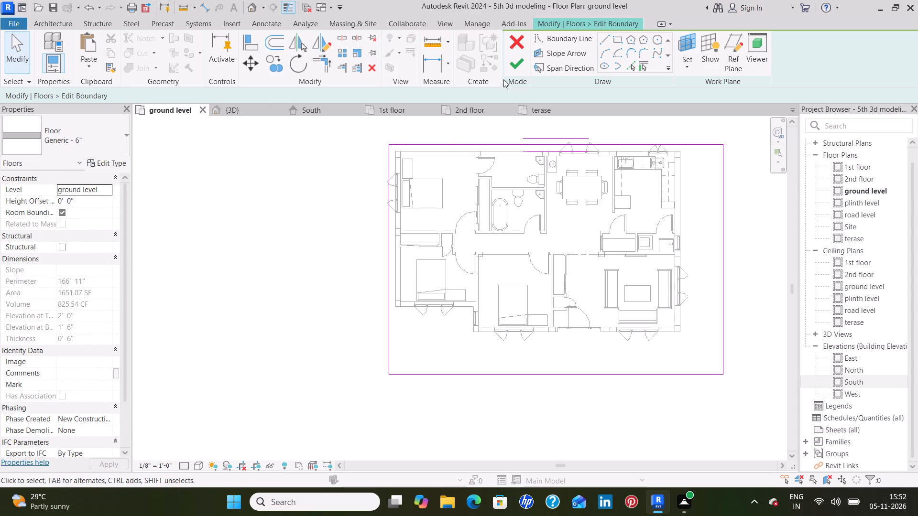
click(517, 61)
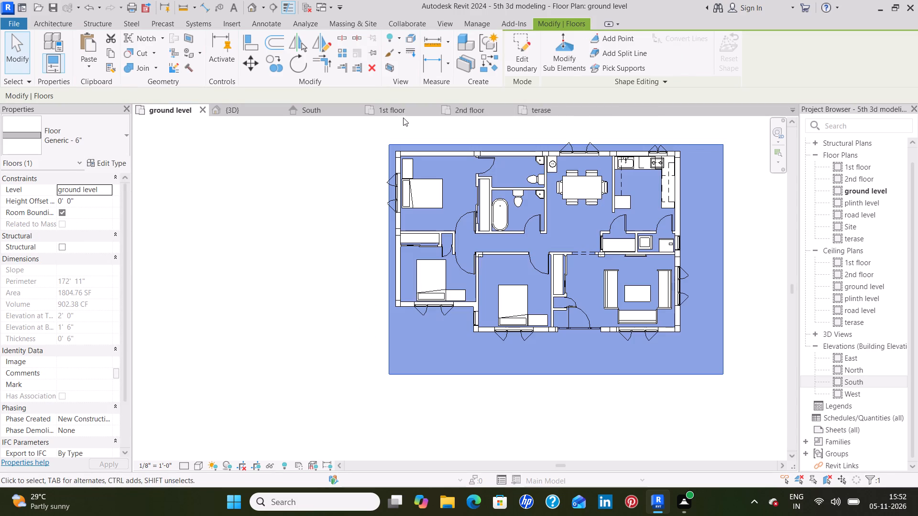
click(300, 168)
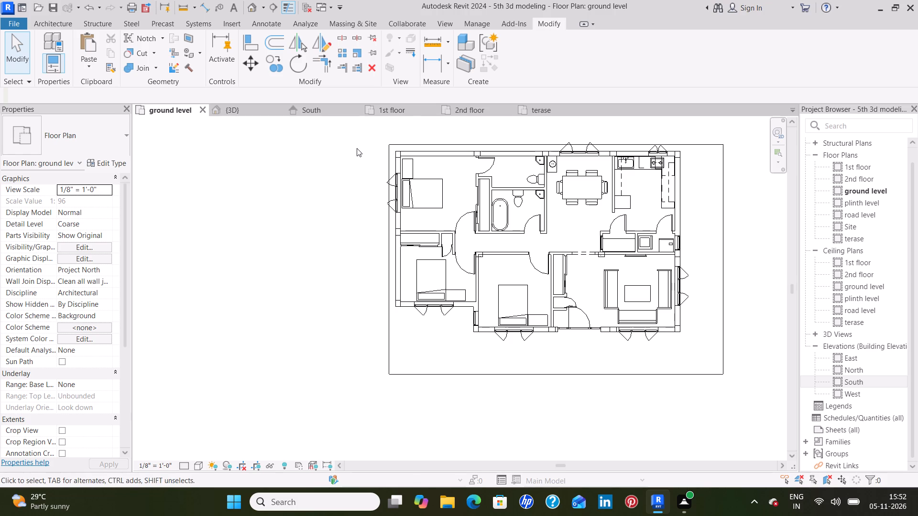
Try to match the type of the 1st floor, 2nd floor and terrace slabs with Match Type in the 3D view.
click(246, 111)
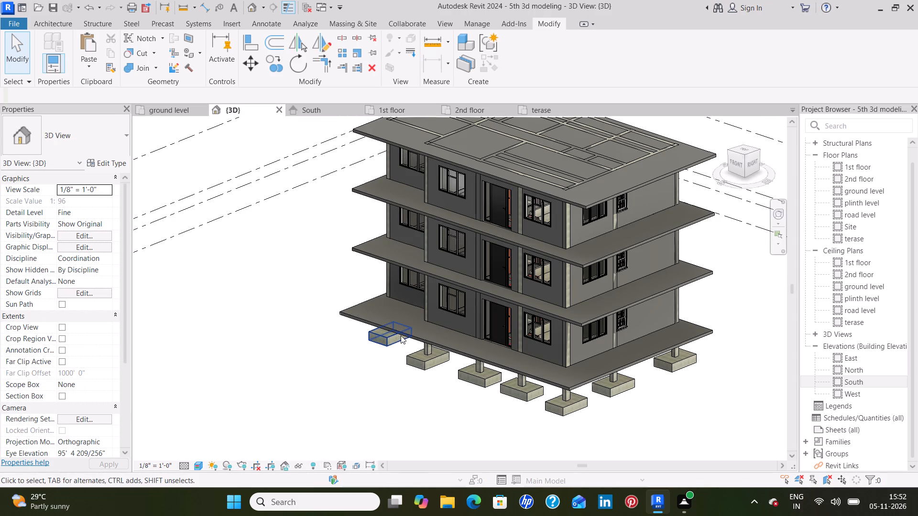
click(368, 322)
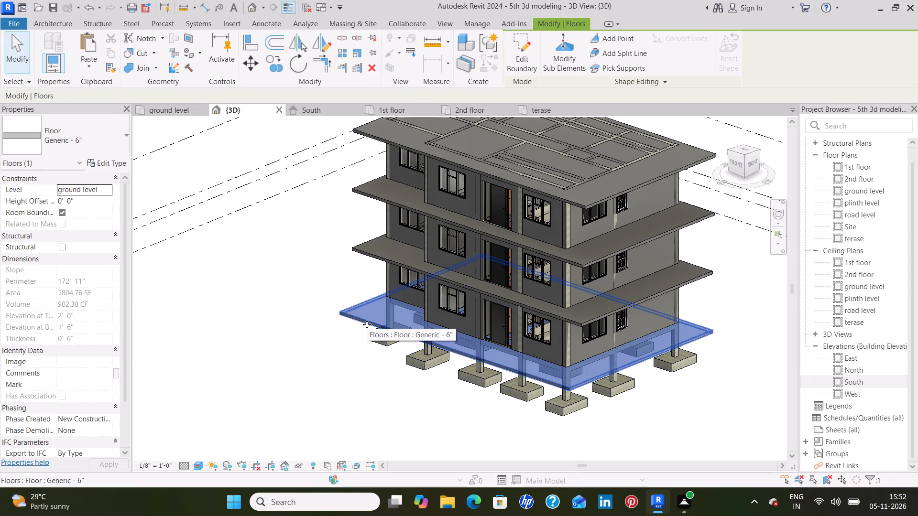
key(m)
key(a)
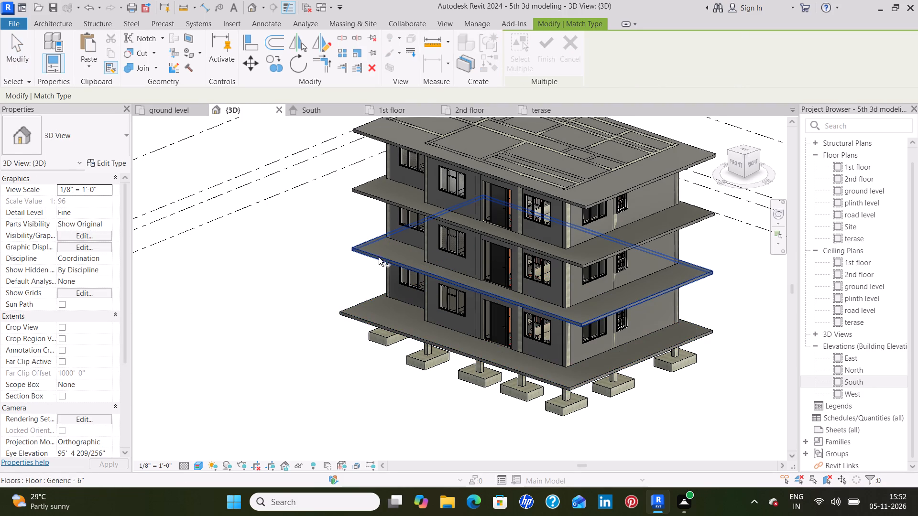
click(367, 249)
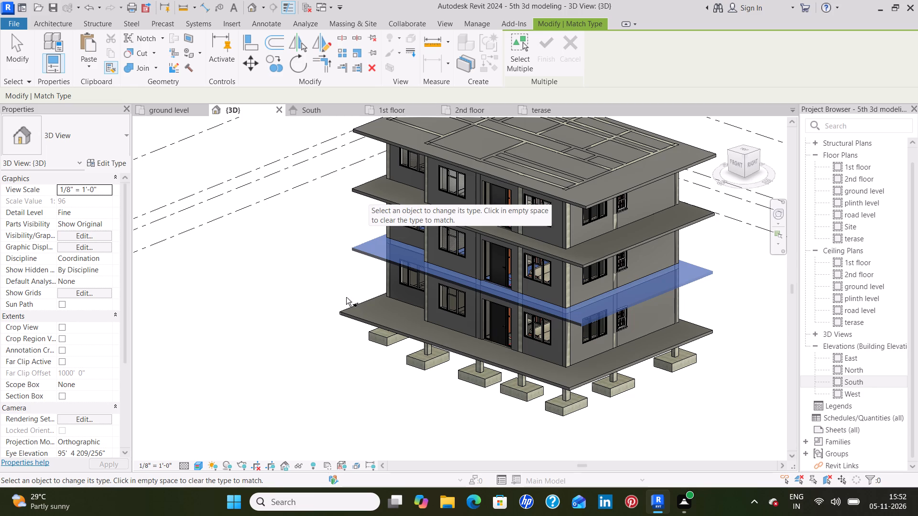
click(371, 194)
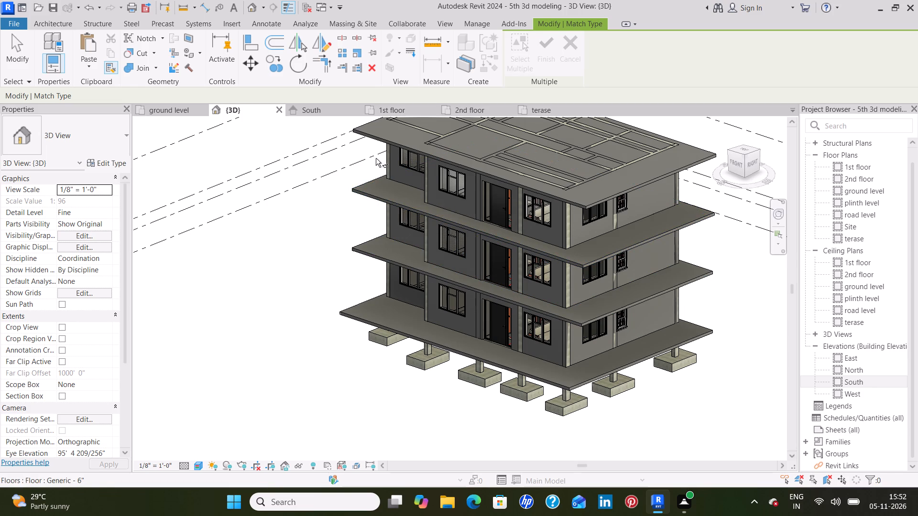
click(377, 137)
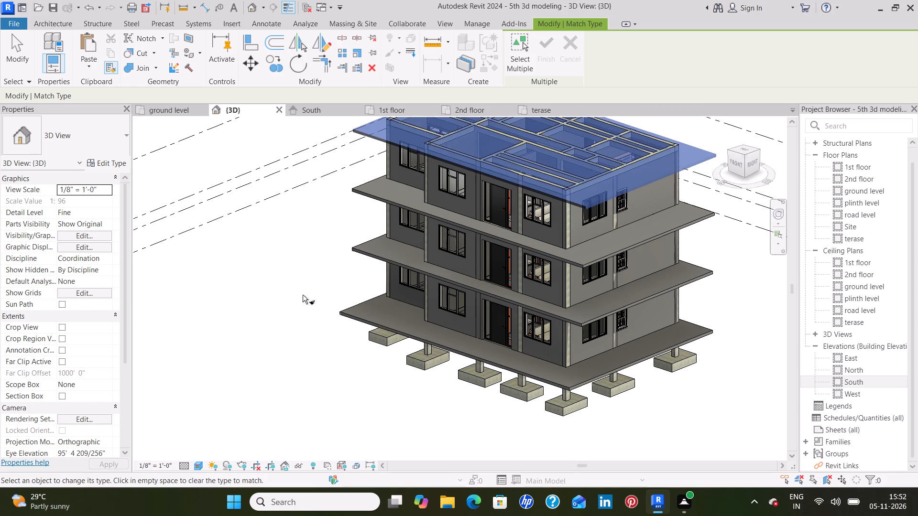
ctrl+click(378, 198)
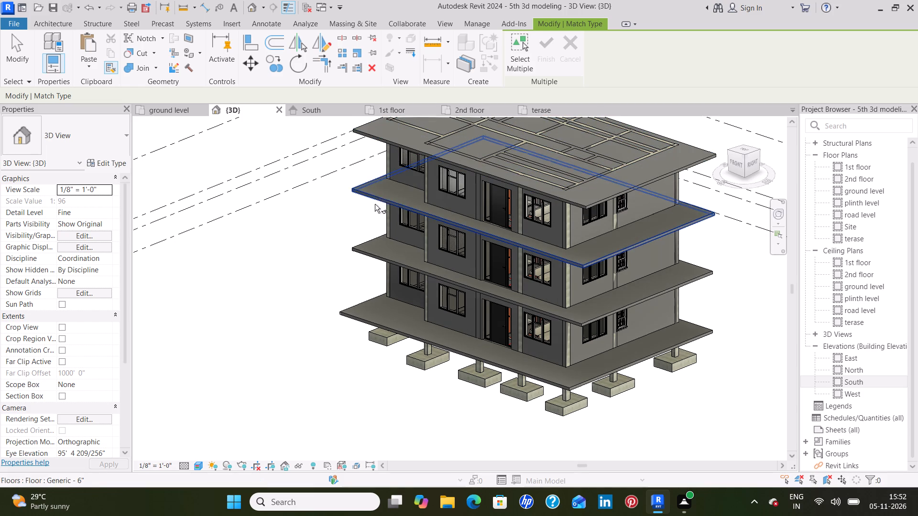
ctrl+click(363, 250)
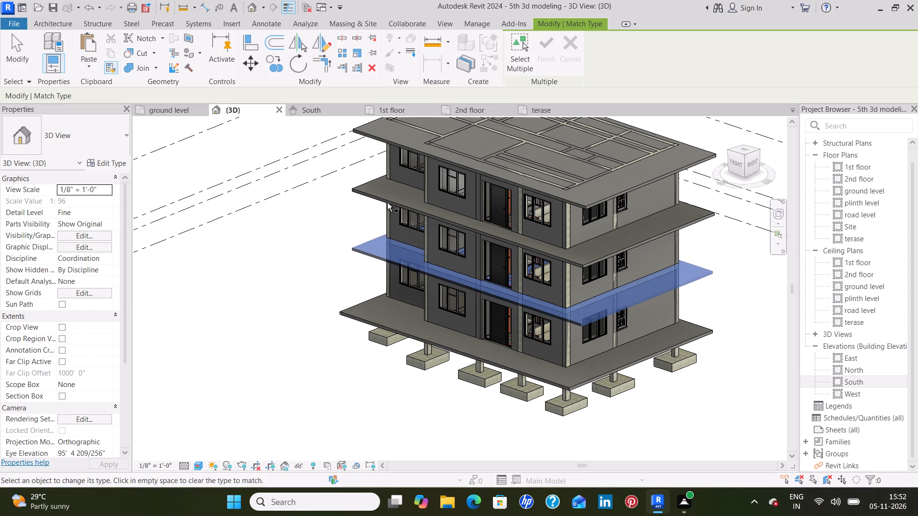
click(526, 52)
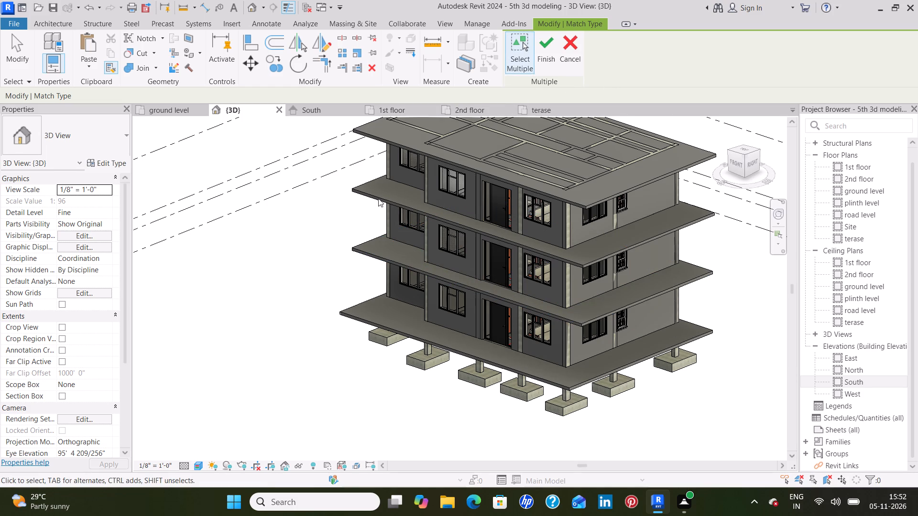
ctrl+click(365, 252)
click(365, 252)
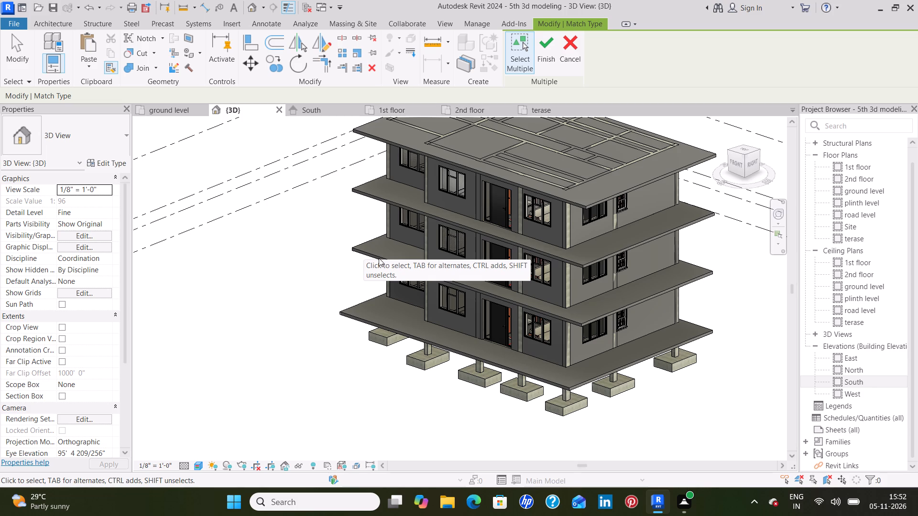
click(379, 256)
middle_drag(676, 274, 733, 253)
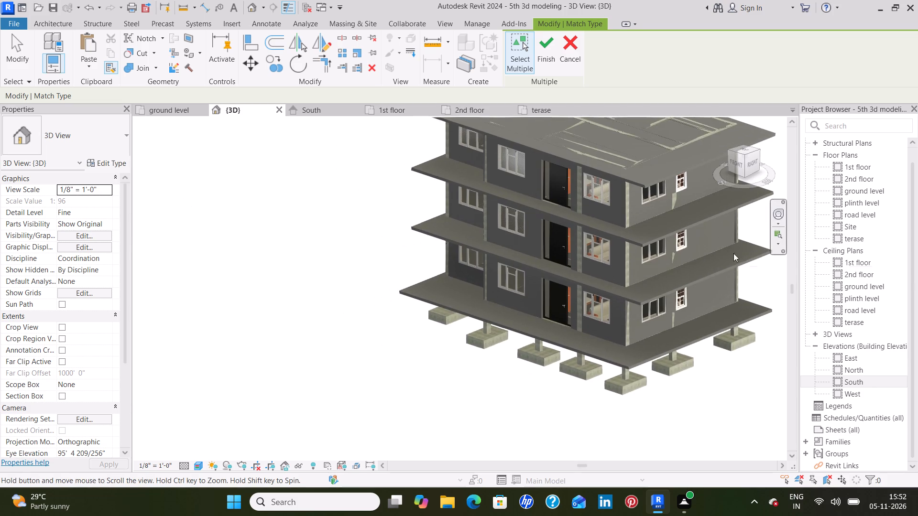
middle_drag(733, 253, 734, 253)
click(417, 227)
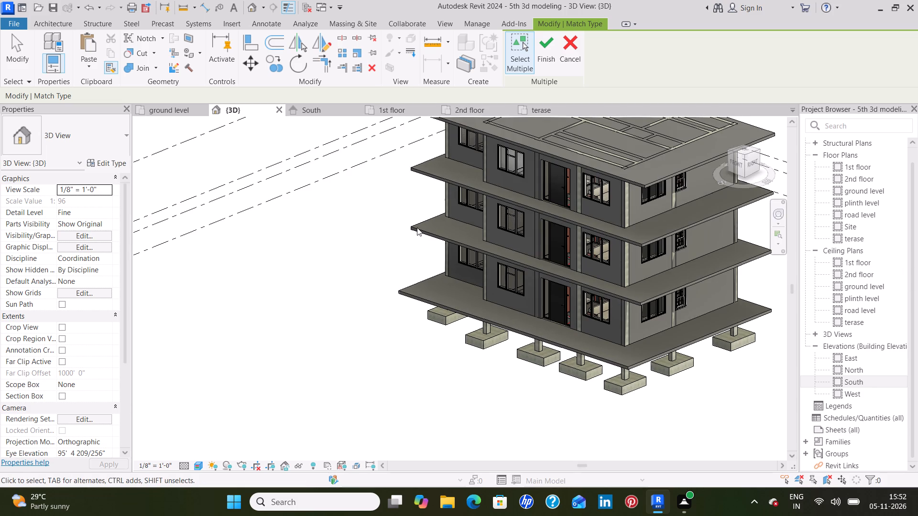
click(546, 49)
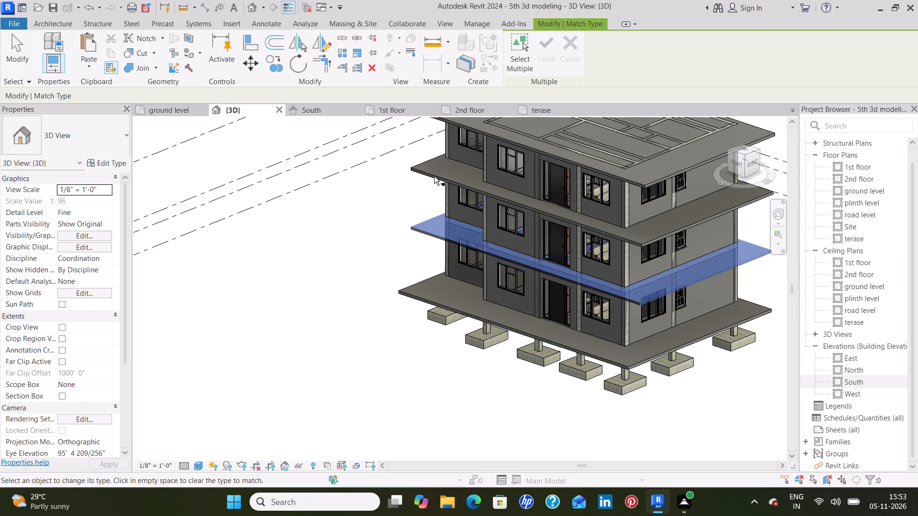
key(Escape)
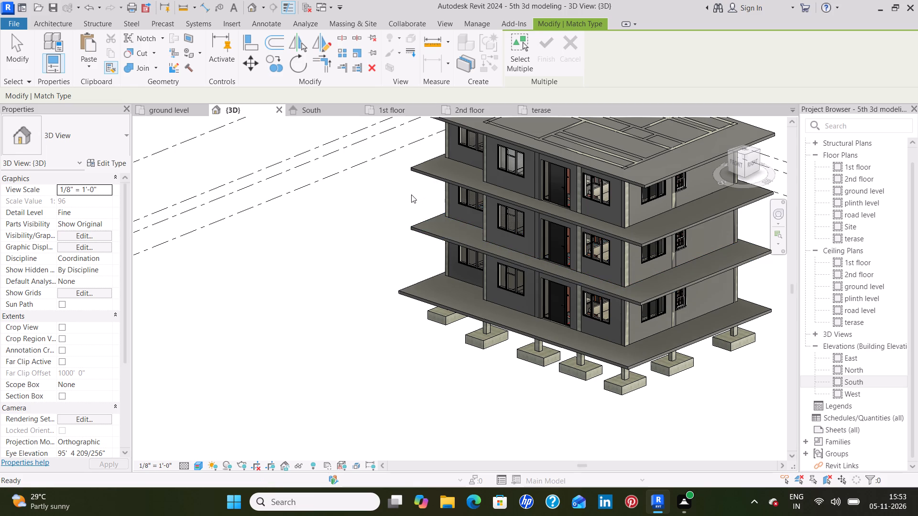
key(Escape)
Delete the terrace, 2nd floor and 1st floor slabs in the 3D view, keeping the ground level slab.
middle_drag(401, 198, 351, 286)
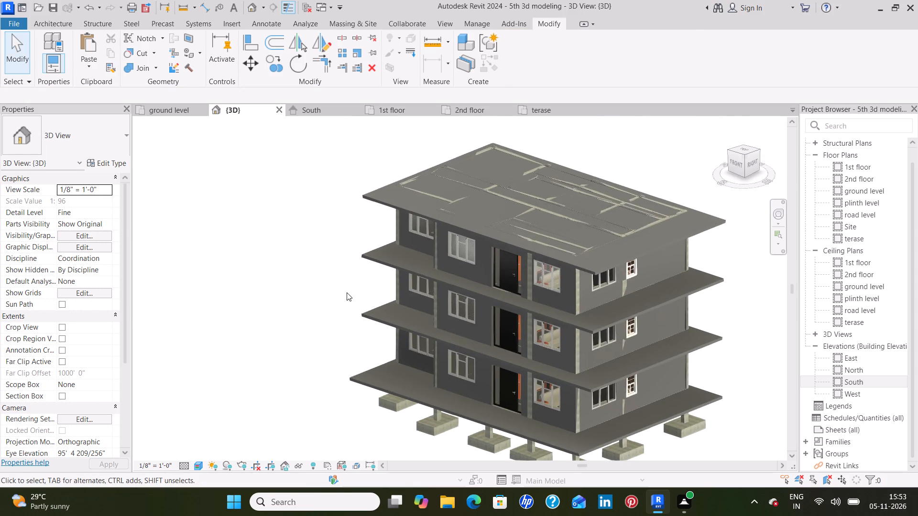
click(393, 208)
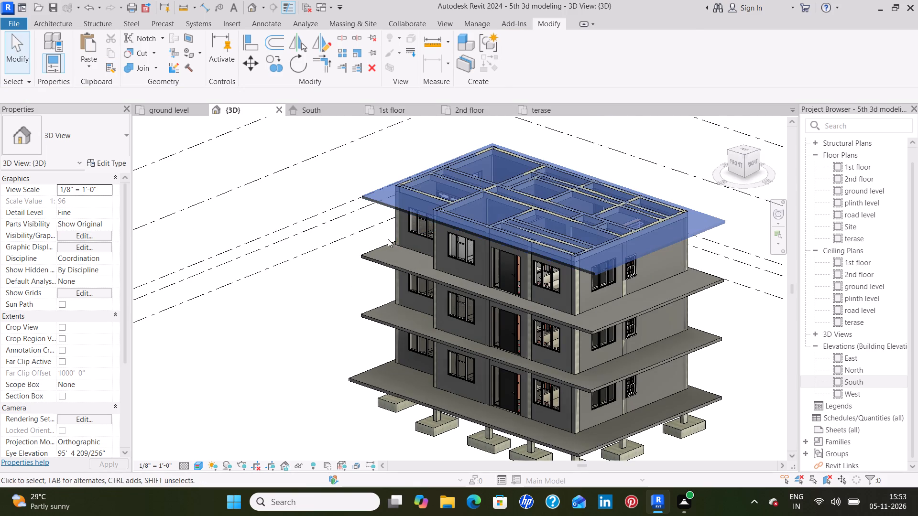
ctrl+click(377, 262)
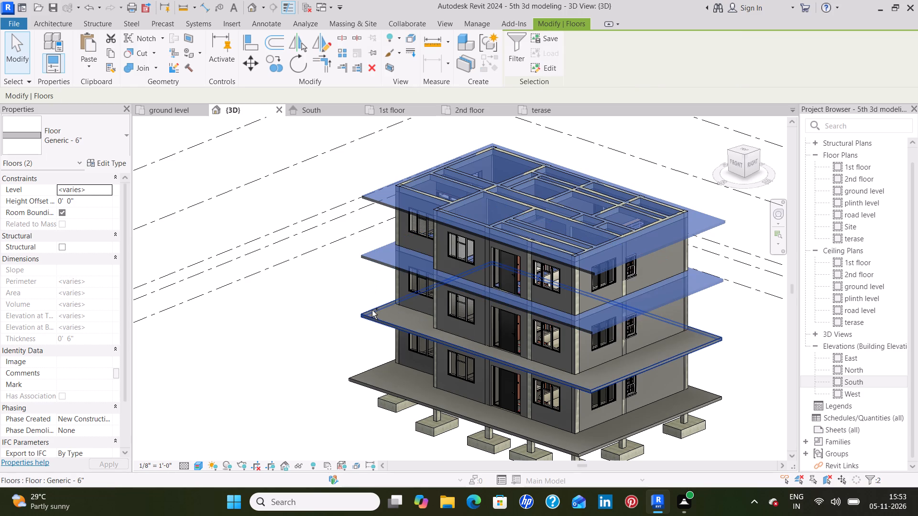
ctrl+click(377, 318)
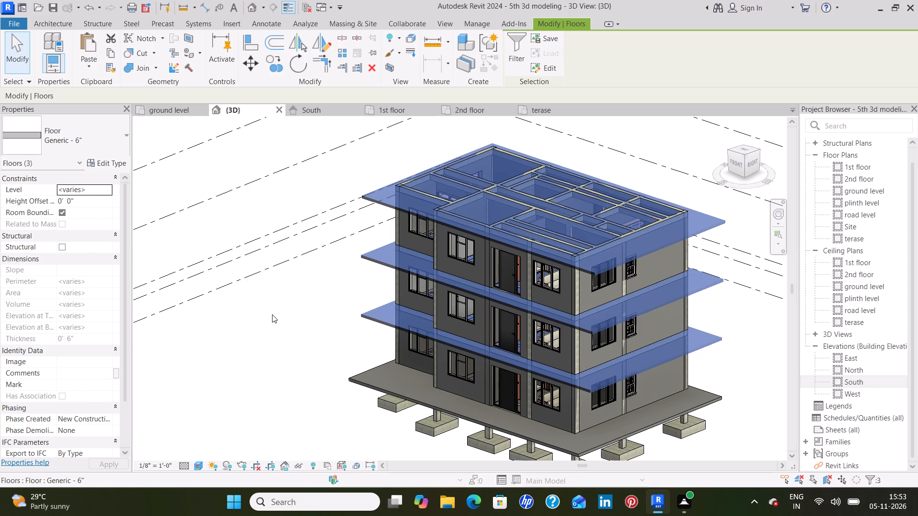
key(Delete)
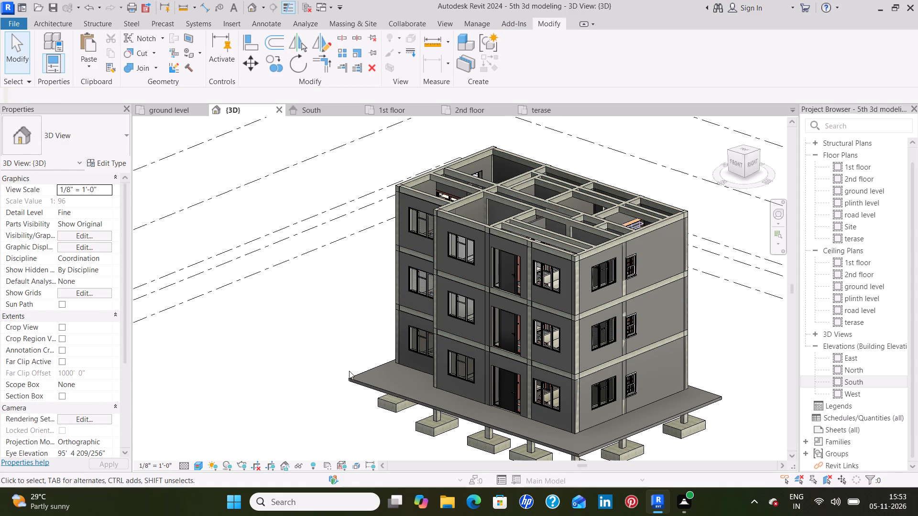
Copy the ground level floor slab and paste it aligned to the 1st floor, 2nd floor and terase levels.
click(366, 384)
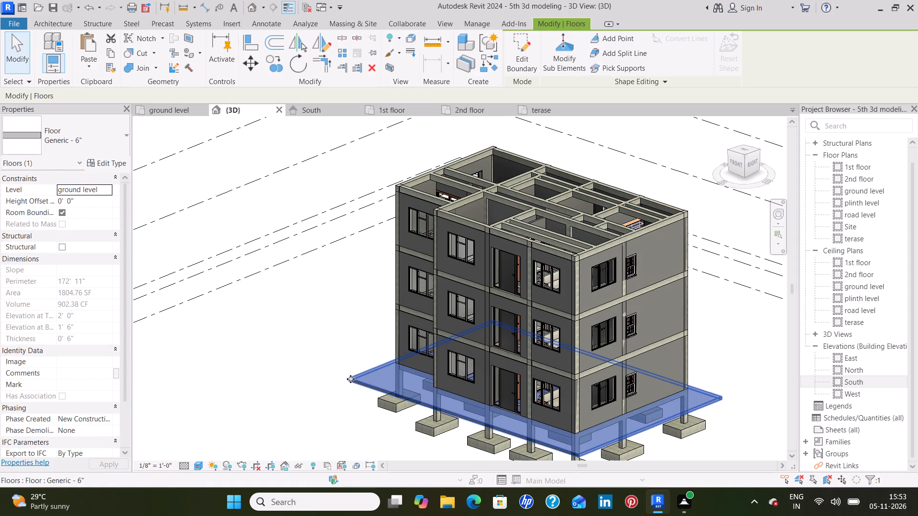
click(107, 53)
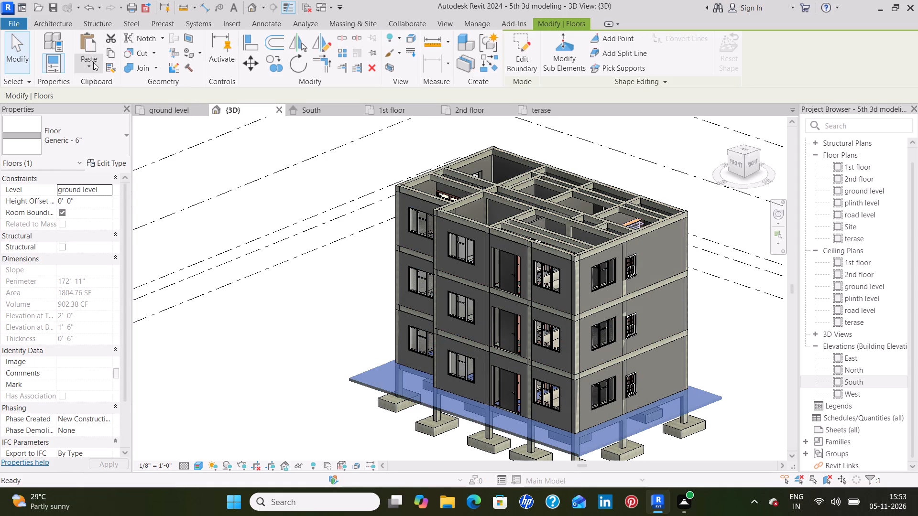
click(92, 67)
click(120, 111)
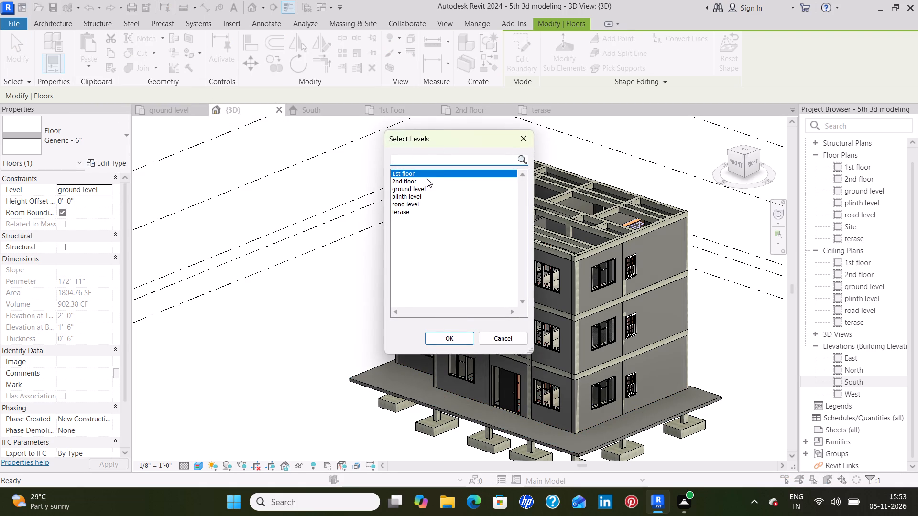
ctrl+click(426, 182)
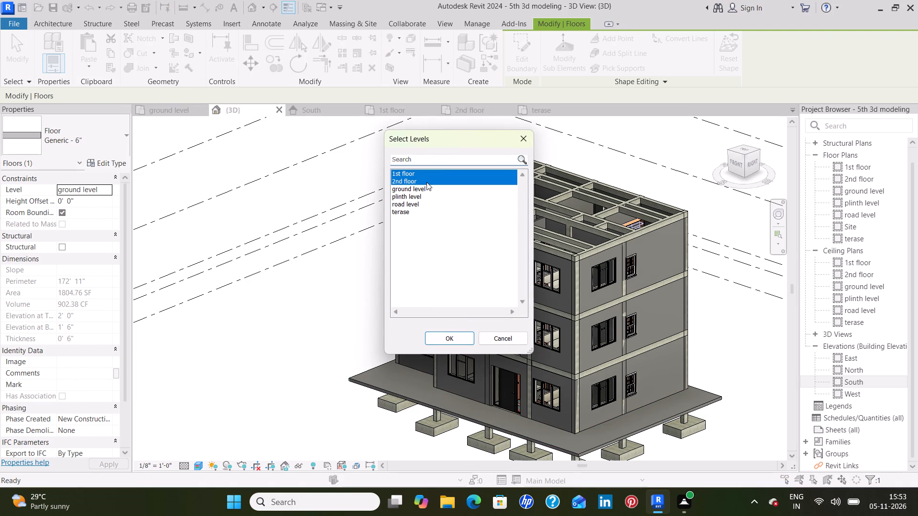
ctrl+click(407, 211)
click(447, 338)
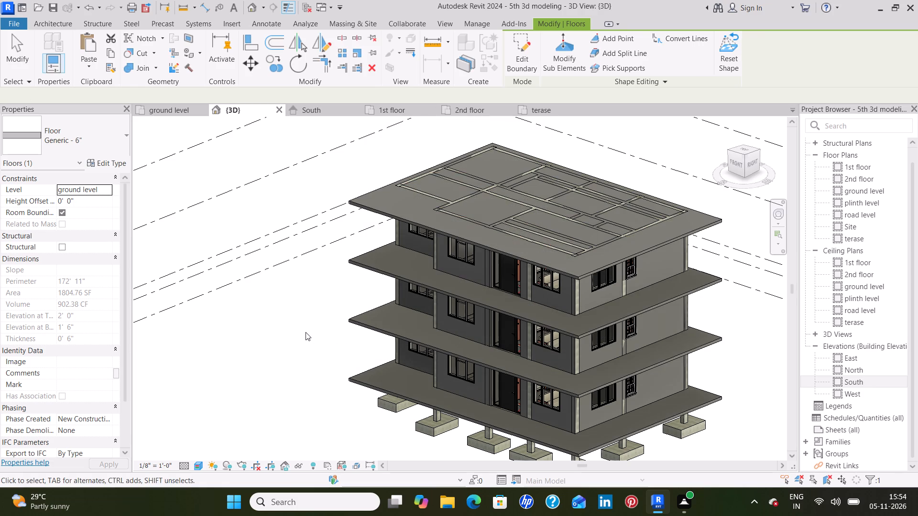
click(304, 333)
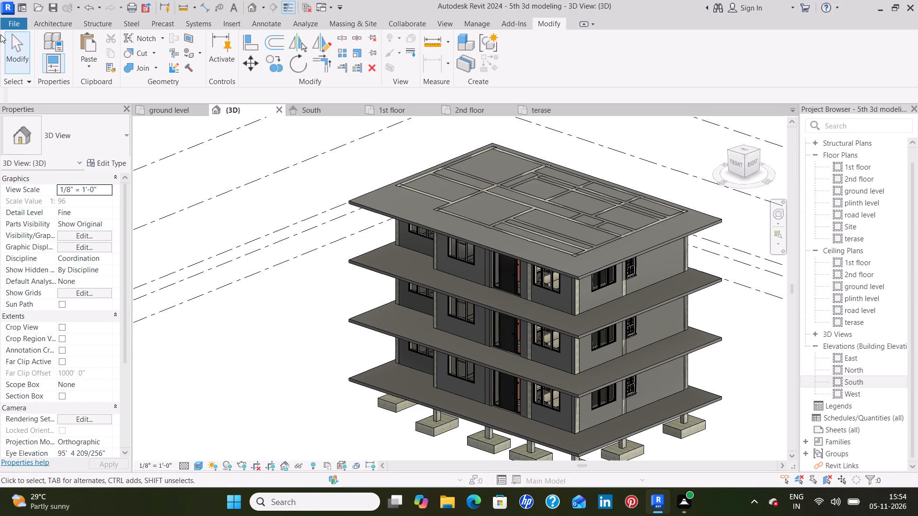
Start a stair with a straight run in the ground level floor plan, at the slab's front overhang.
click(63, 25)
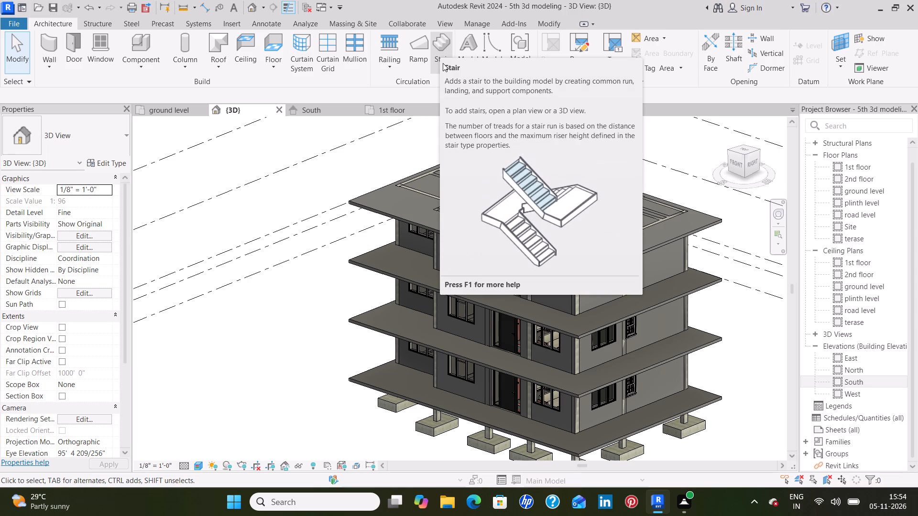
click(441, 41)
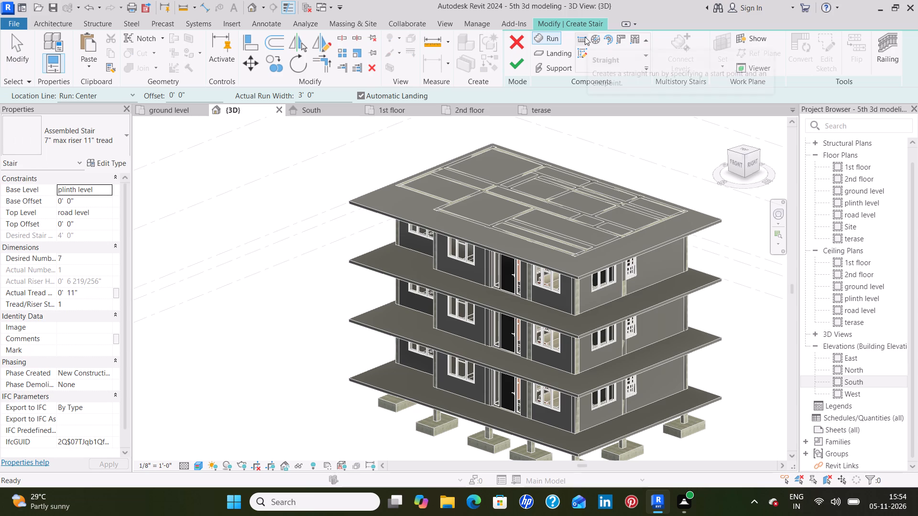
click(155, 111)
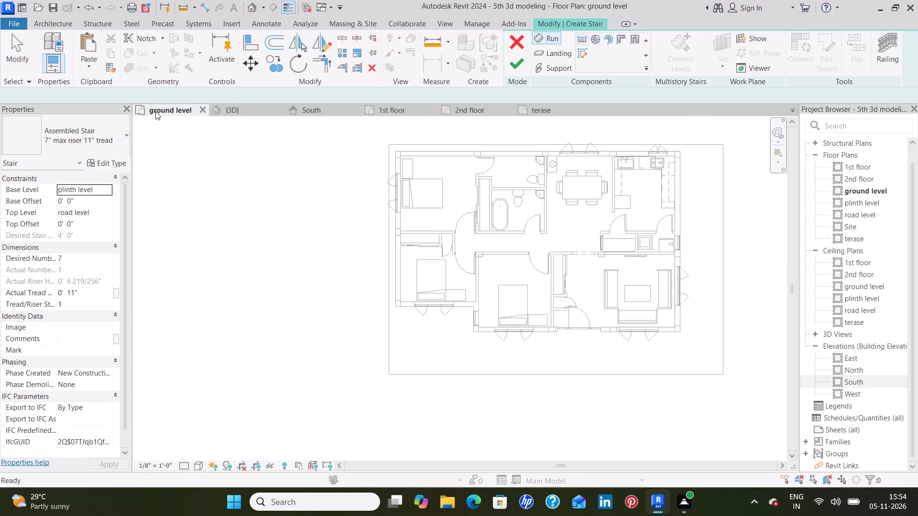
click(583, 39)
scroll(431, 324, up, 2)
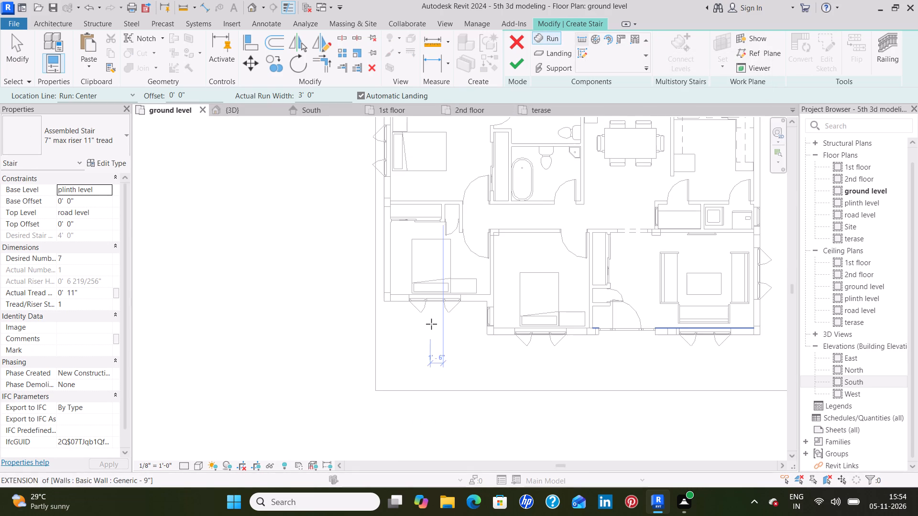
middle_drag(448, 328, 444, 251)
scroll(447, 250, up, 4)
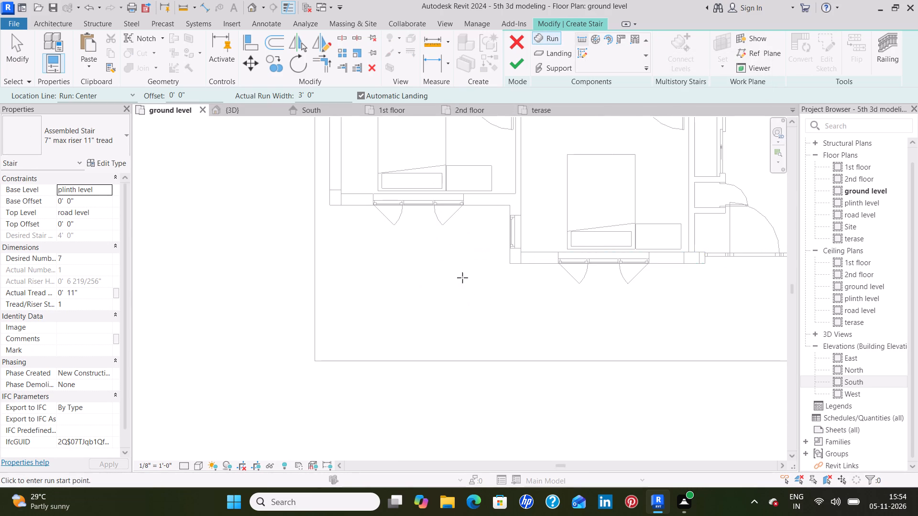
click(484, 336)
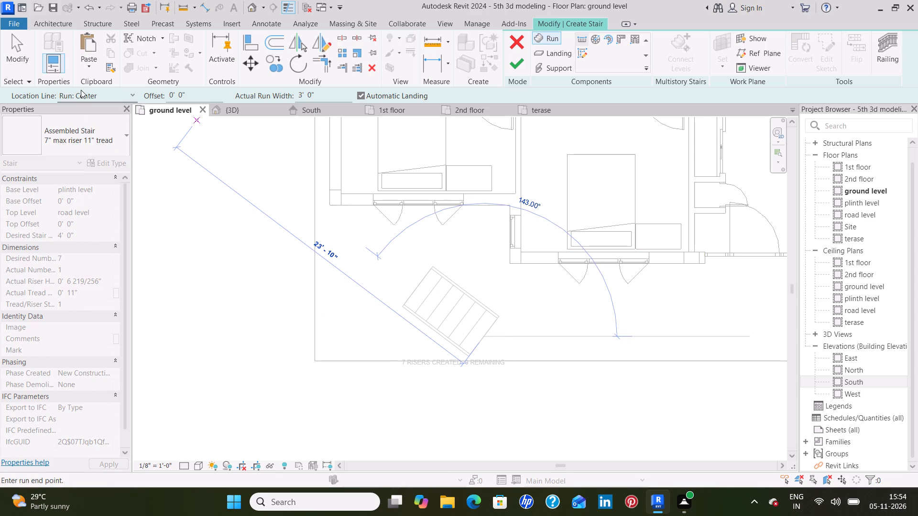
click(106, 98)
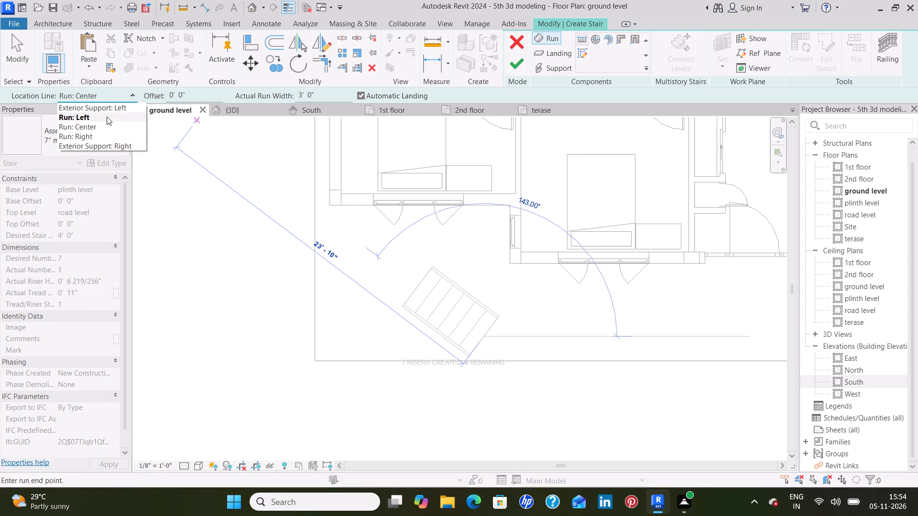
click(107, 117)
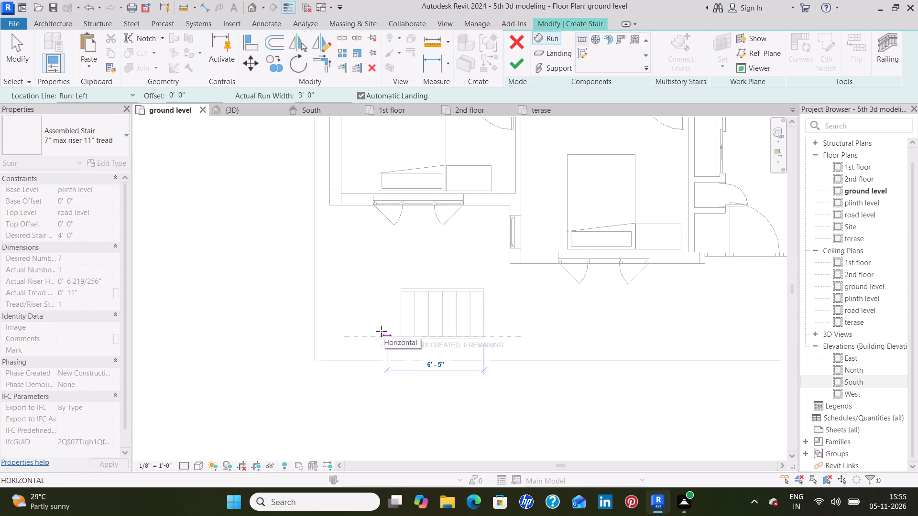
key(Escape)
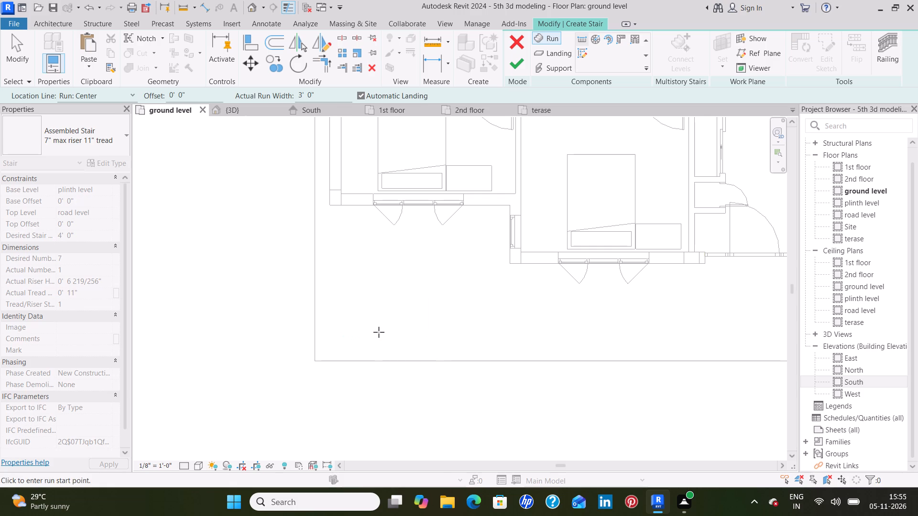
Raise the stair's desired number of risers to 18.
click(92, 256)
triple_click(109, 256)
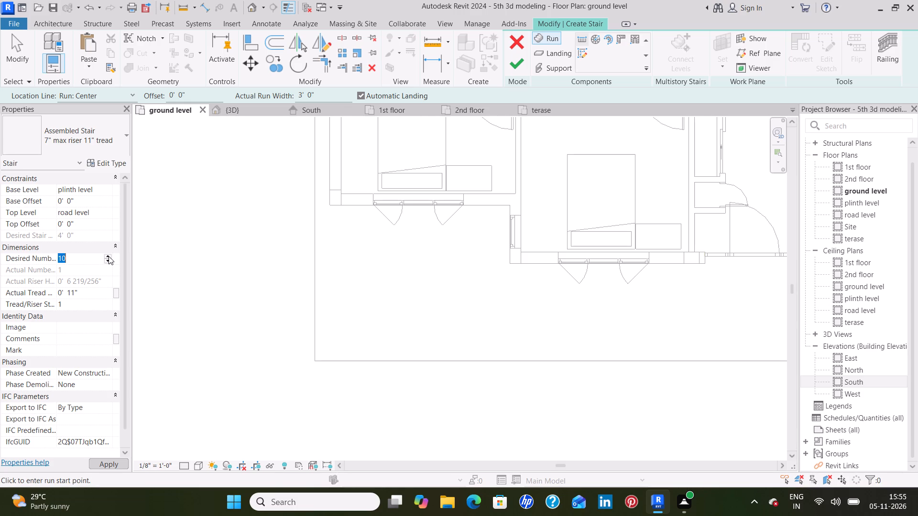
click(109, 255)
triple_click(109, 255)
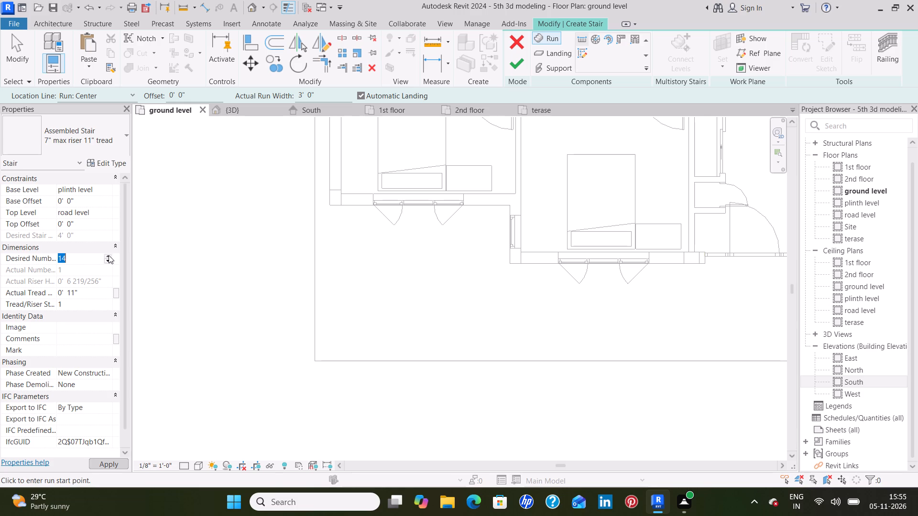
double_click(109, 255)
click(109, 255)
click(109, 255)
Set the stair's base level to ground level, top level to 1st floor and desired number of risers to 18.
click(104, 188)
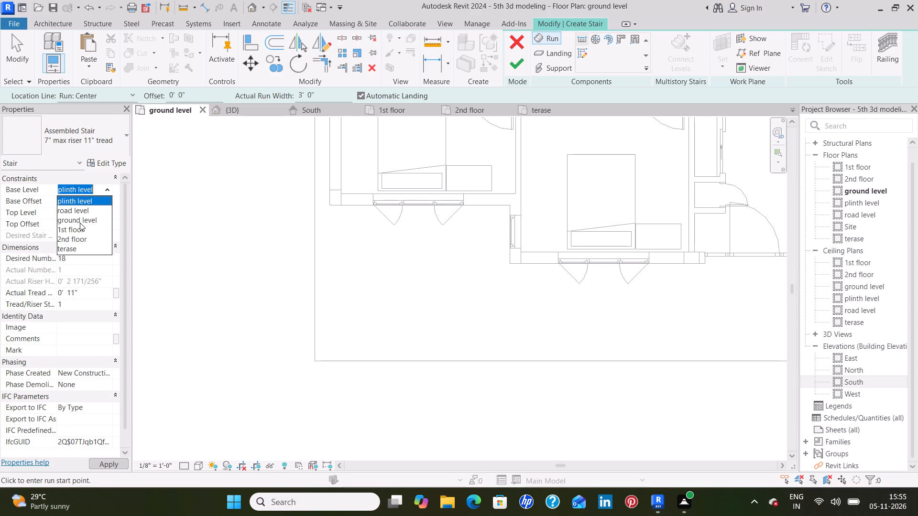
click(85, 219)
click(102, 211)
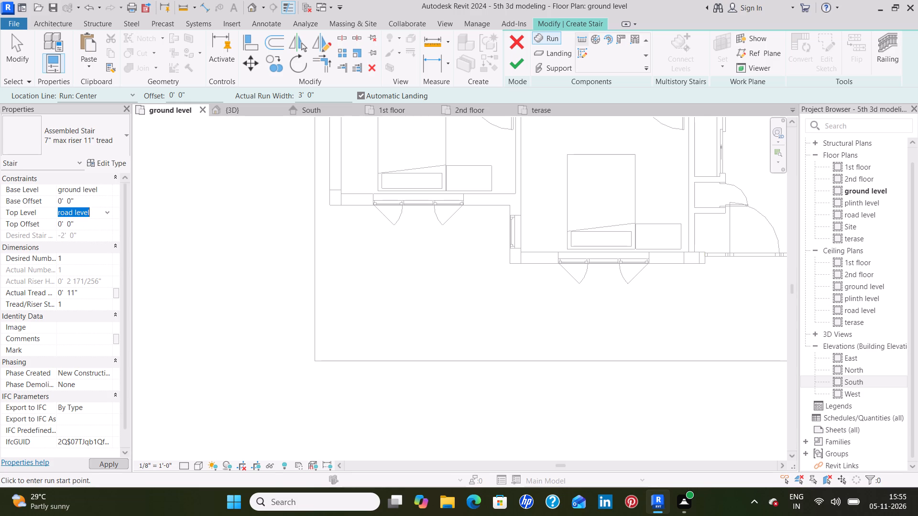
click(109, 213)
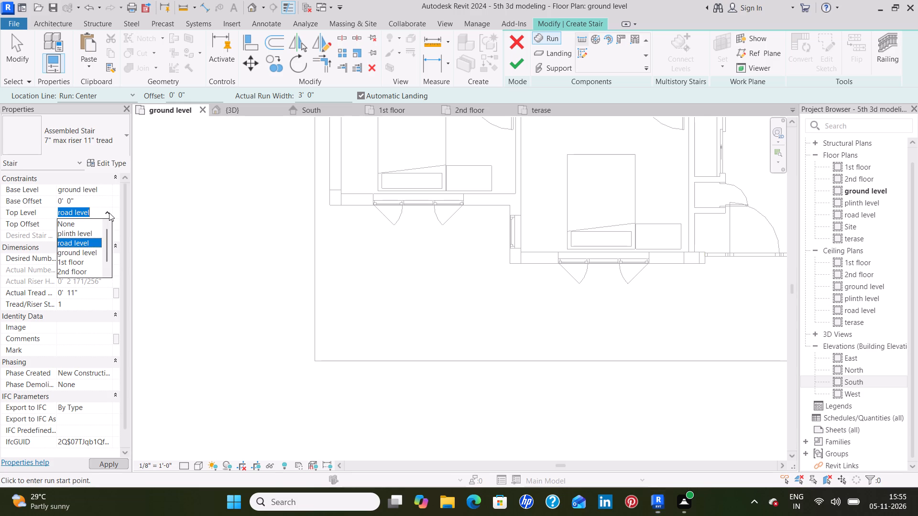
click(86, 259)
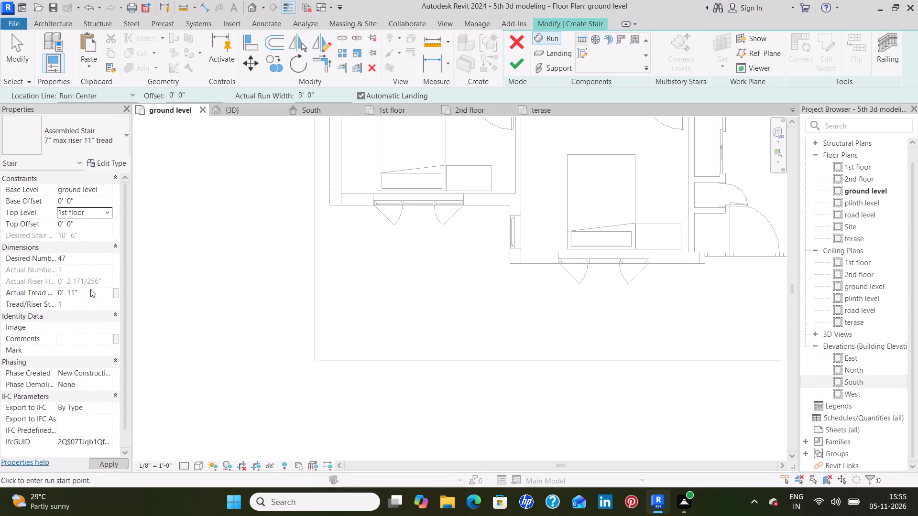
click(91, 258)
key(BackSpace)
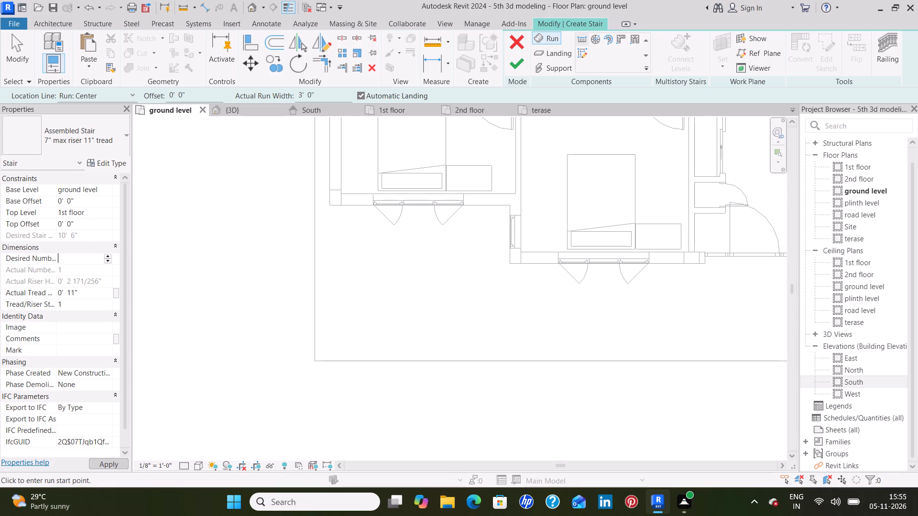
text(18)
click(117, 463)
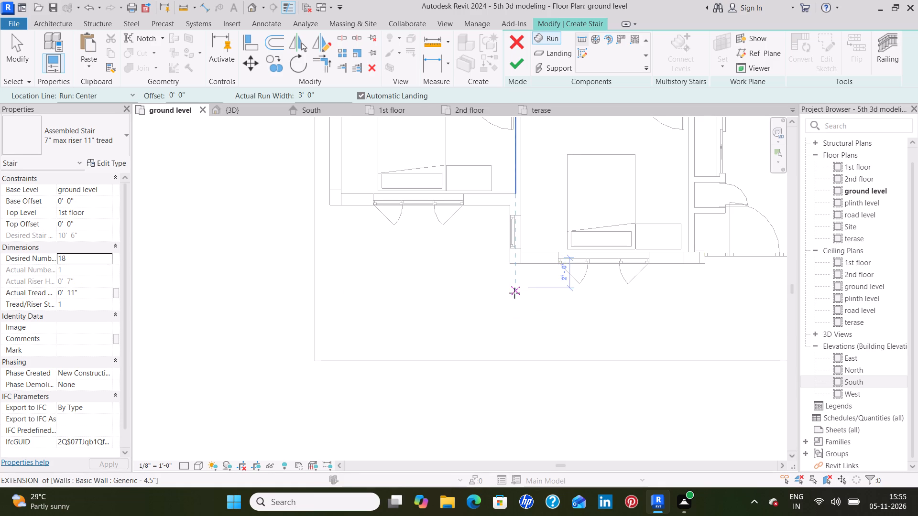
Draw a U-shaped stair in the front recess with location line Run: Left, an 8'-3" outer run of 10 risers and an 8-riser return run.
click(508, 321)
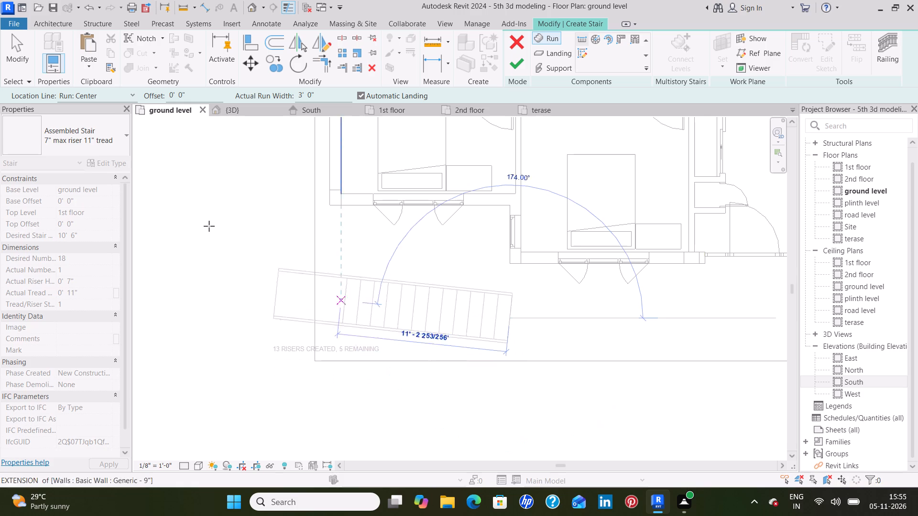
click(103, 94)
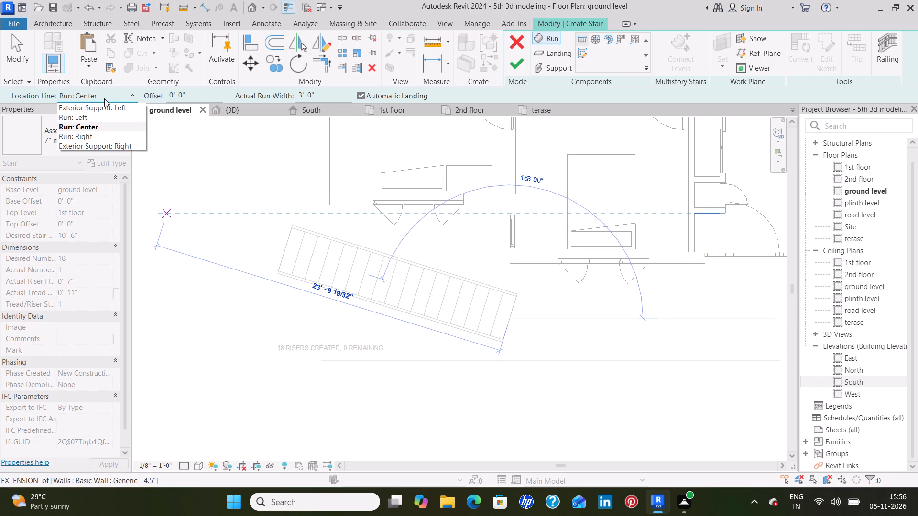
click(109, 116)
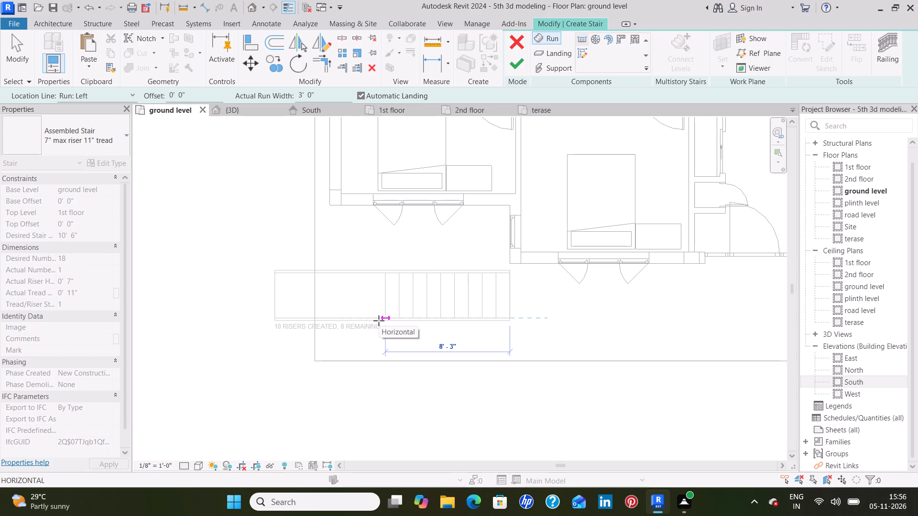
click(379, 321)
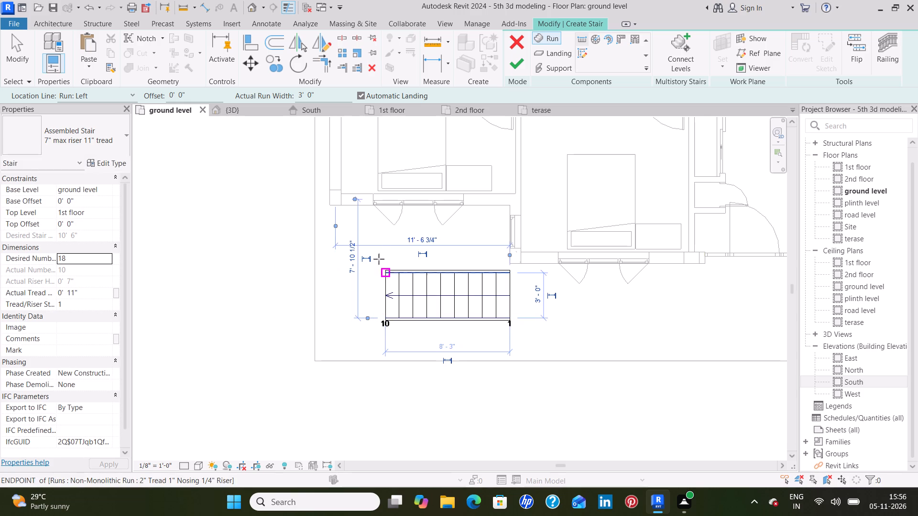
click(385, 214)
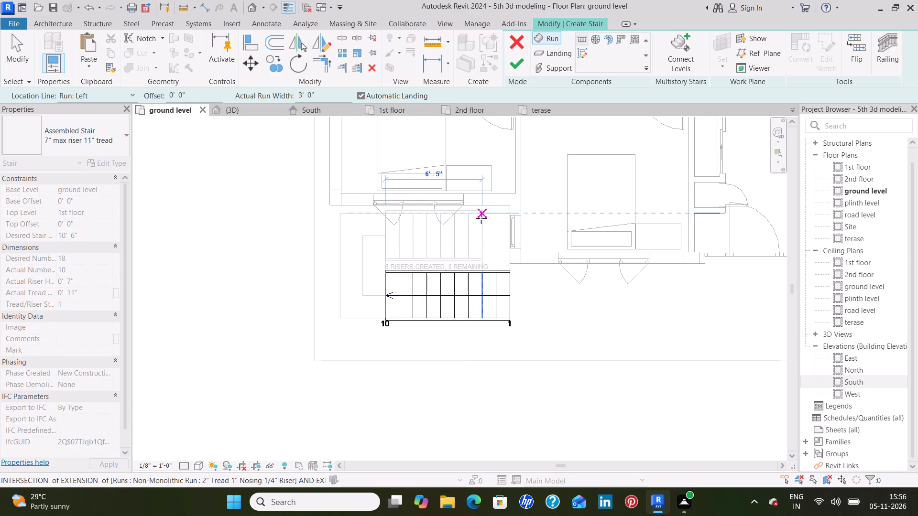
click(507, 212)
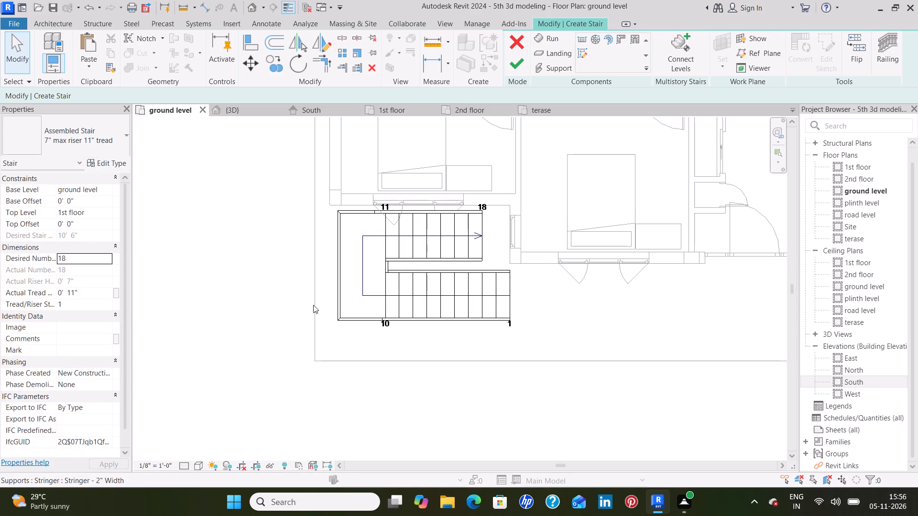